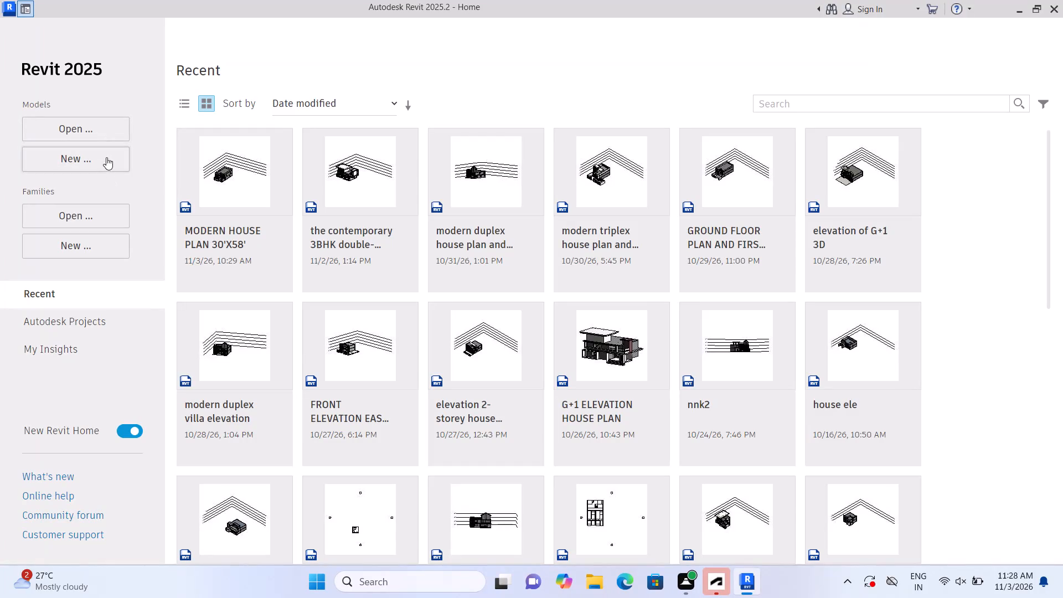
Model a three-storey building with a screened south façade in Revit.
Create a new project from the English-Imperial default.rte template.
double_click(106, 157)
double_click(619, 257)
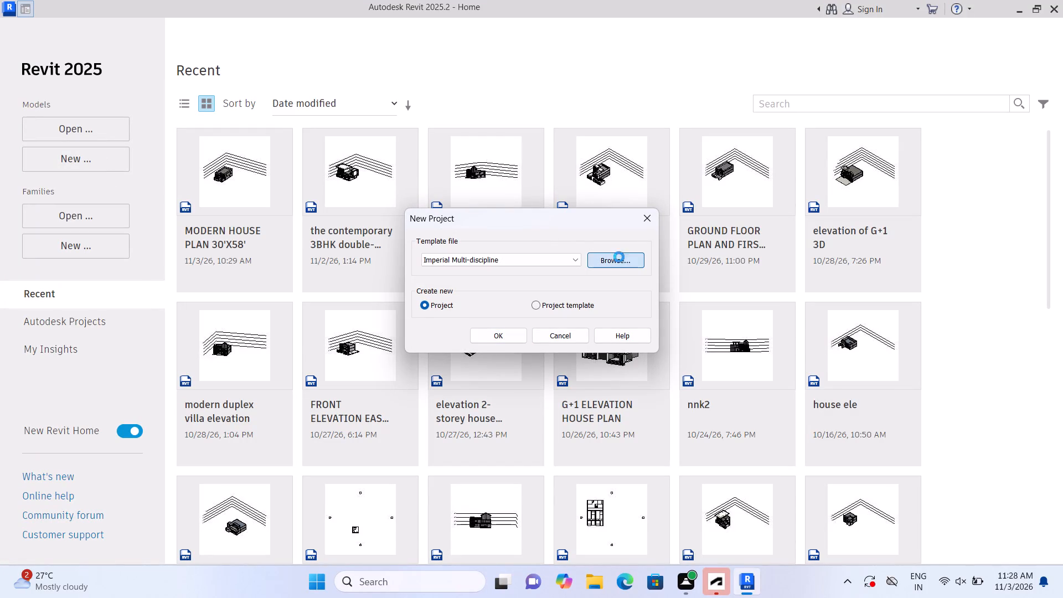
click(414, 203)
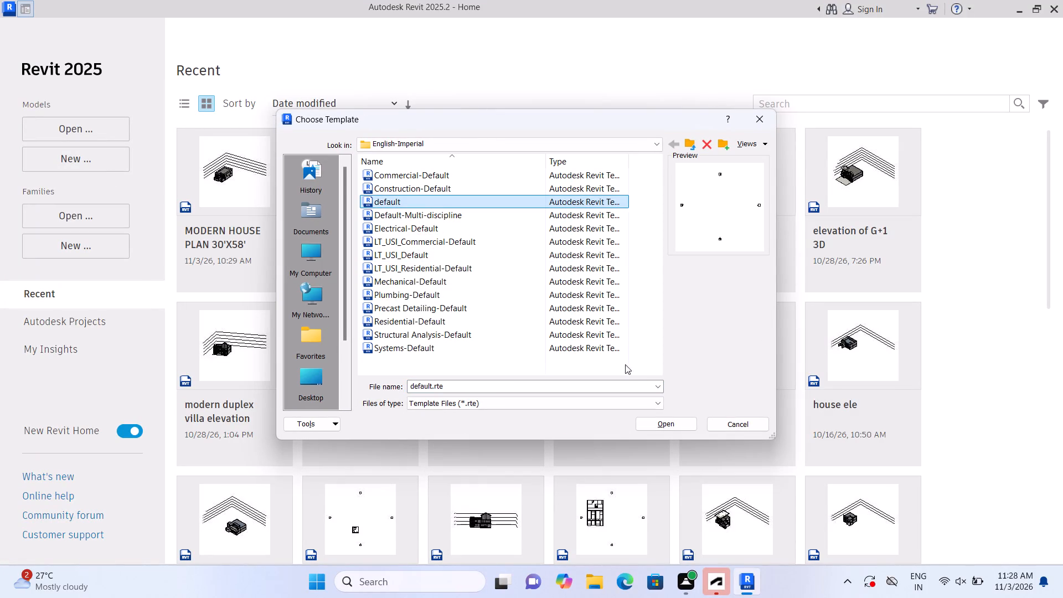
double_click(672, 426)
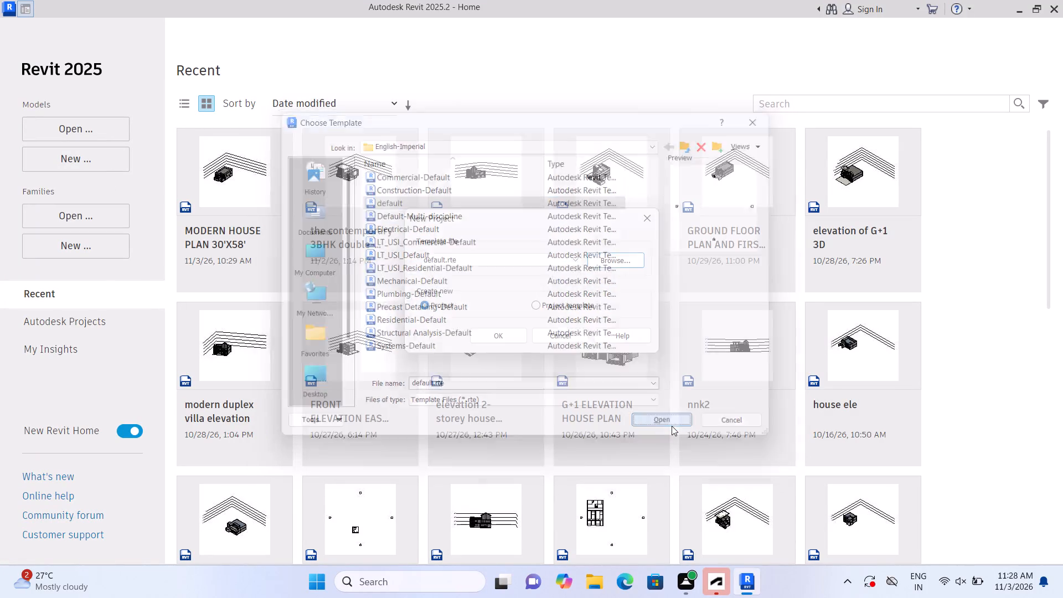
double_click(505, 330)
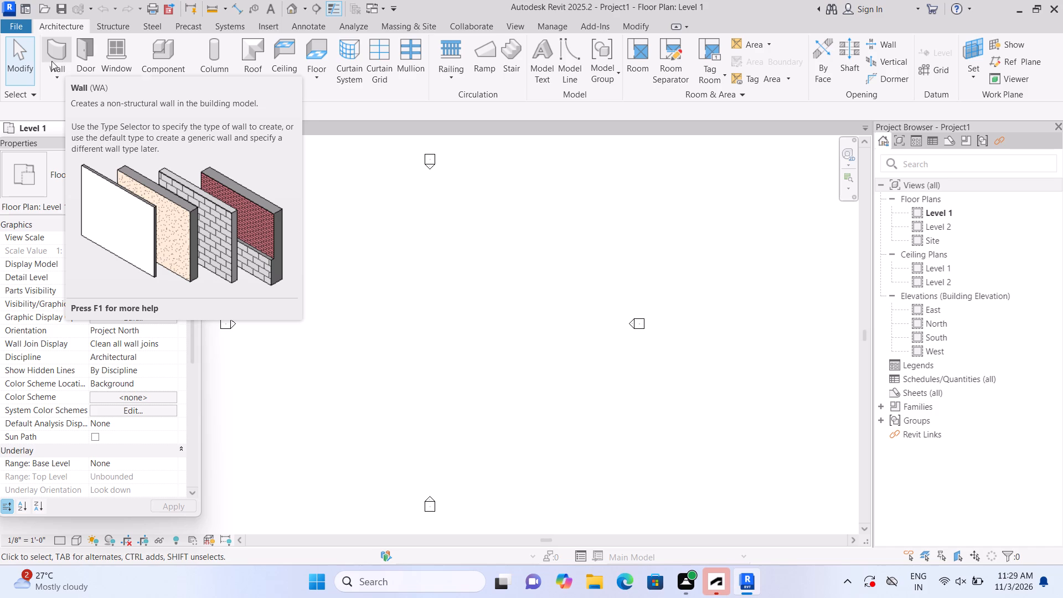
Set up the Wall tool with an unconnected height of 10' 0" and the location line at Finish Face: Exterior.
double_click(60, 48)
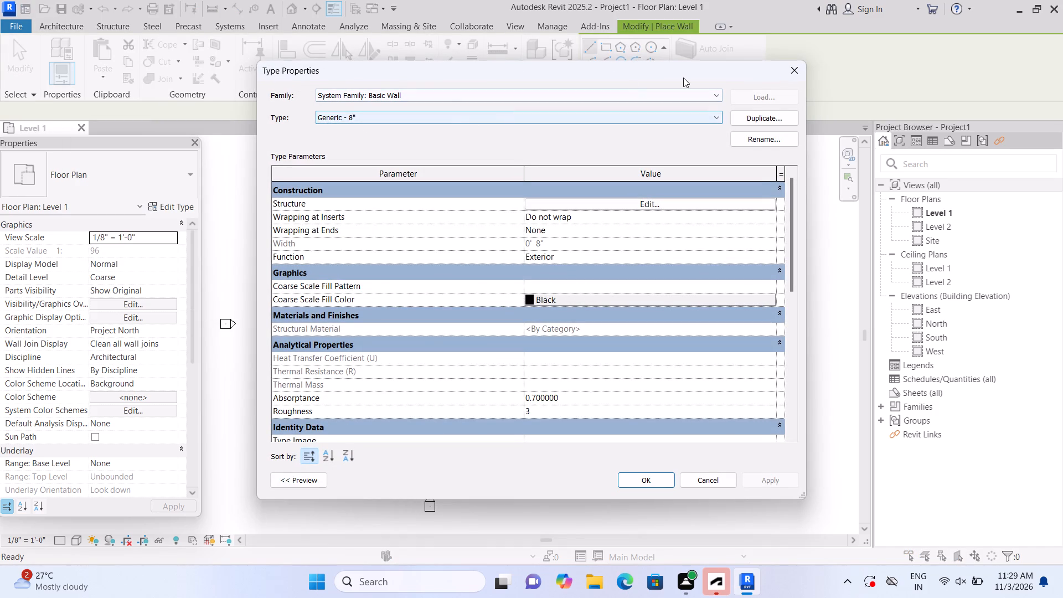
click(790, 72)
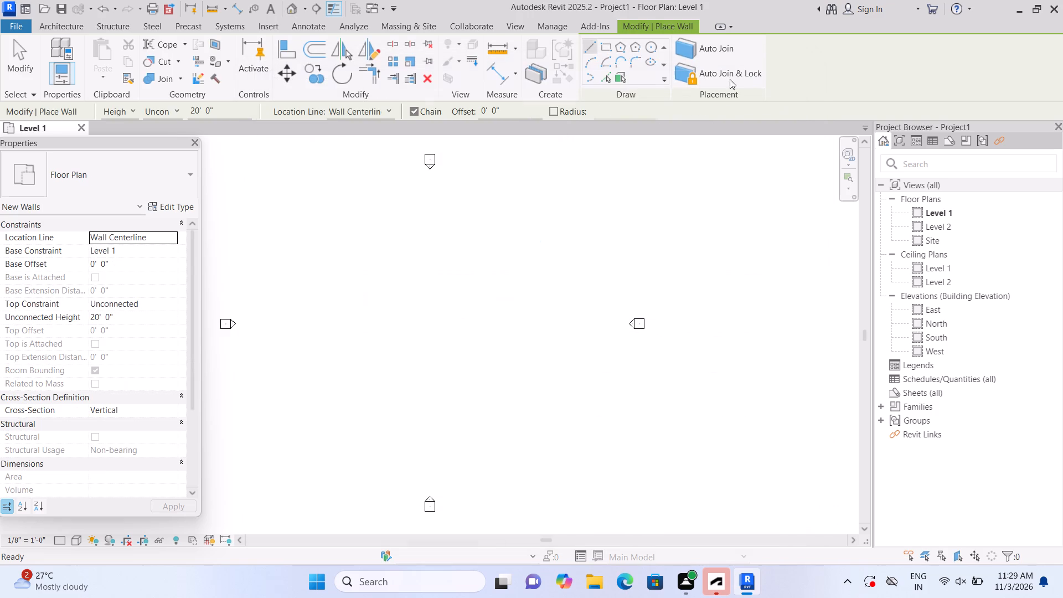
click(173, 108)
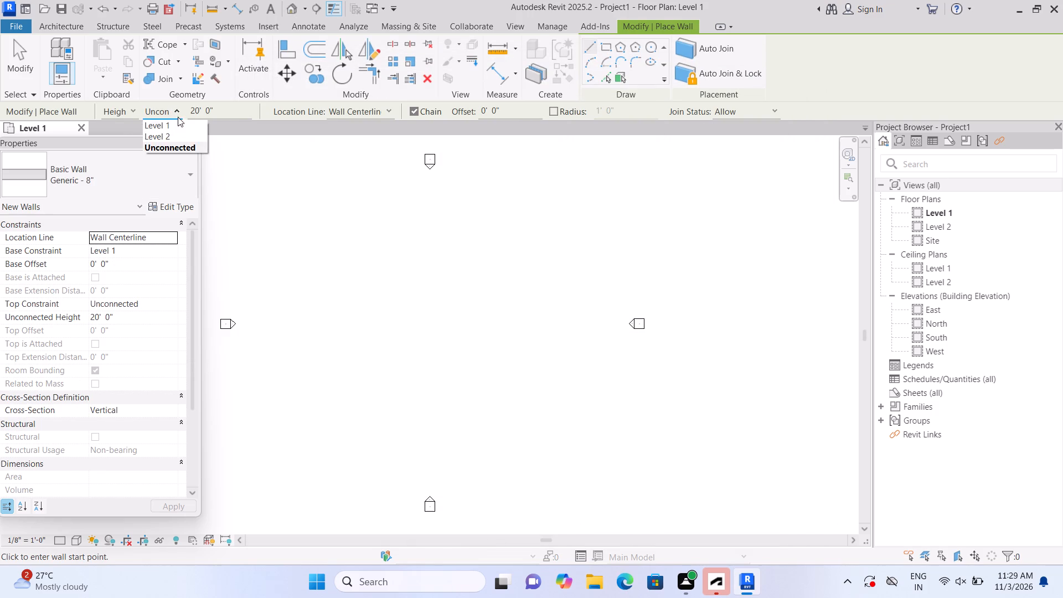
click(180, 133)
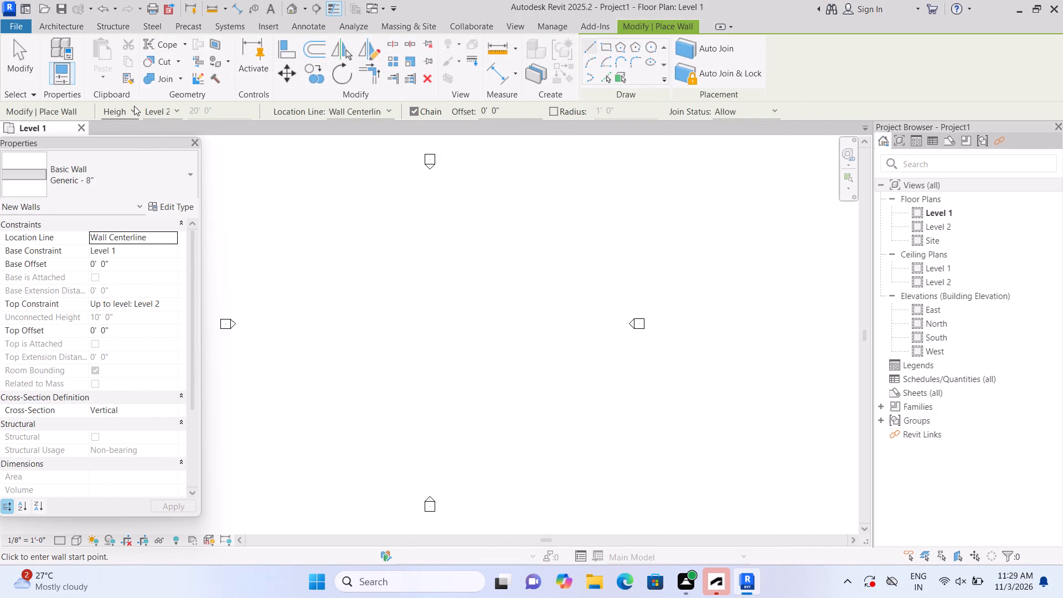
double_click(134, 106)
click(128, 107)
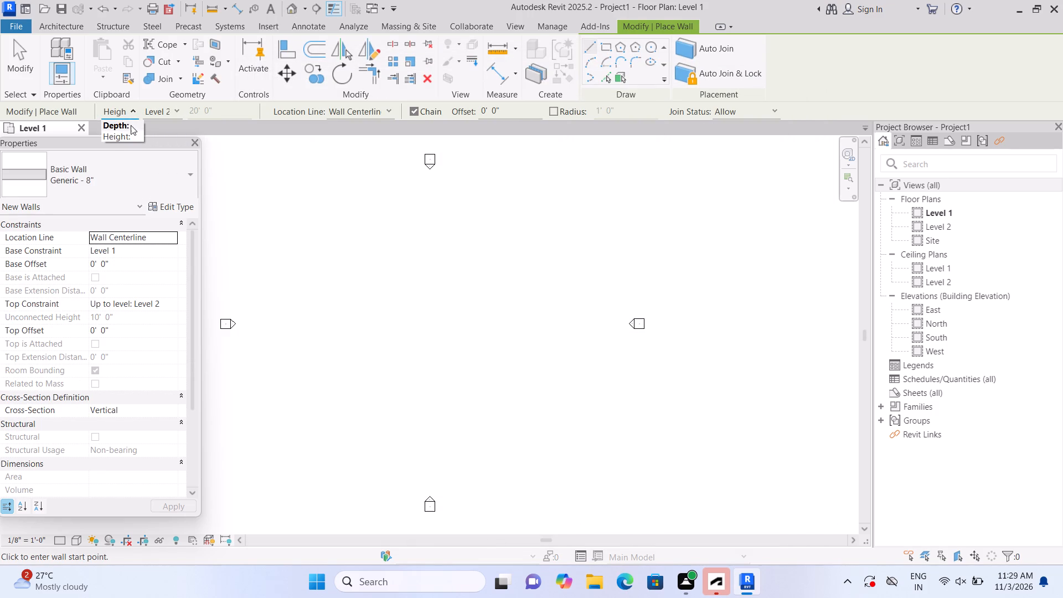
click(131, 133)
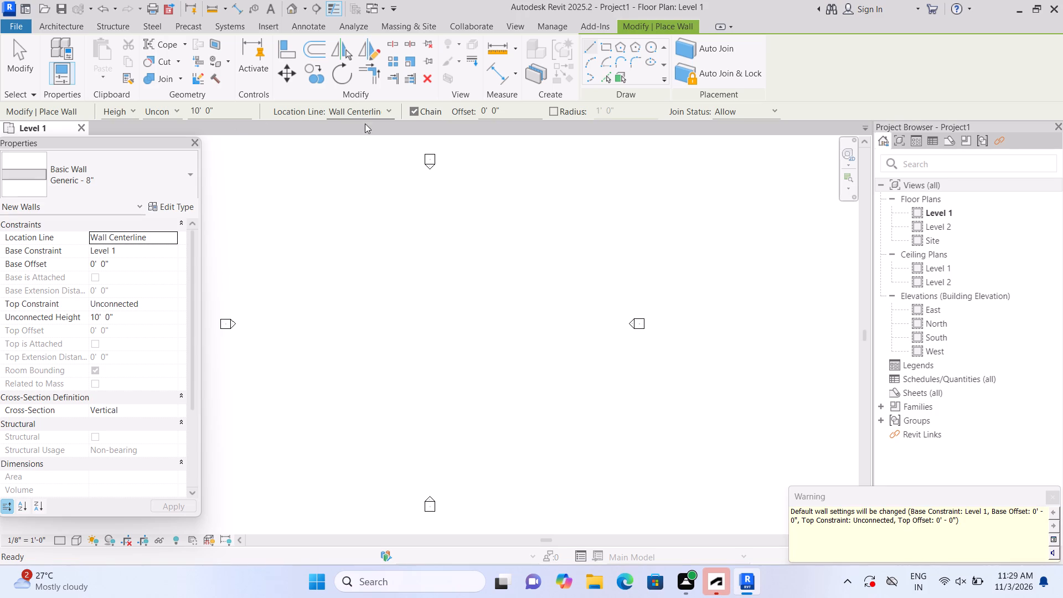
double_click(387, 105)
click(387, 107)
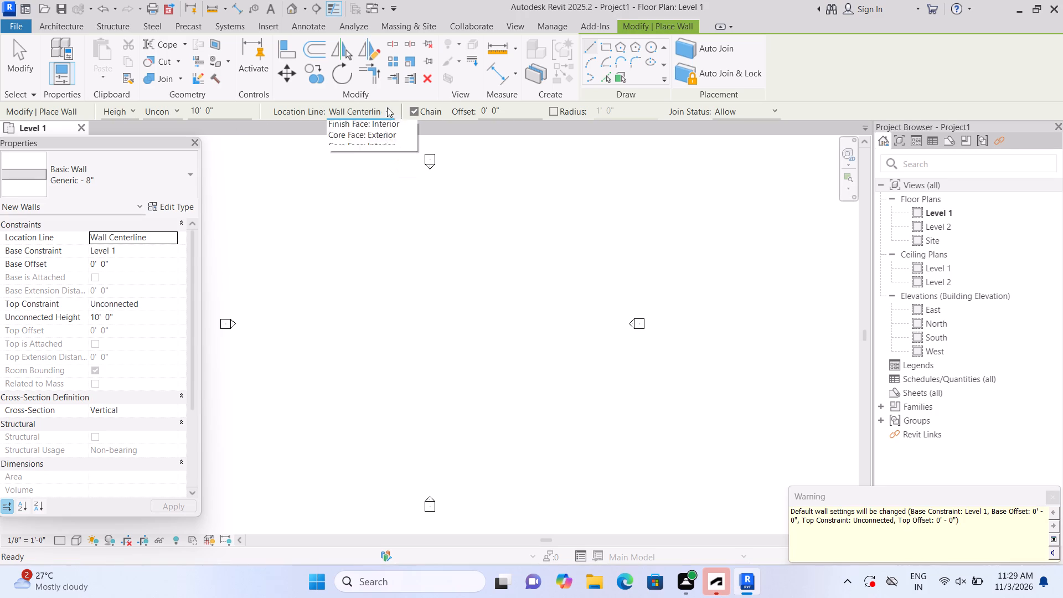
click(390, 145)
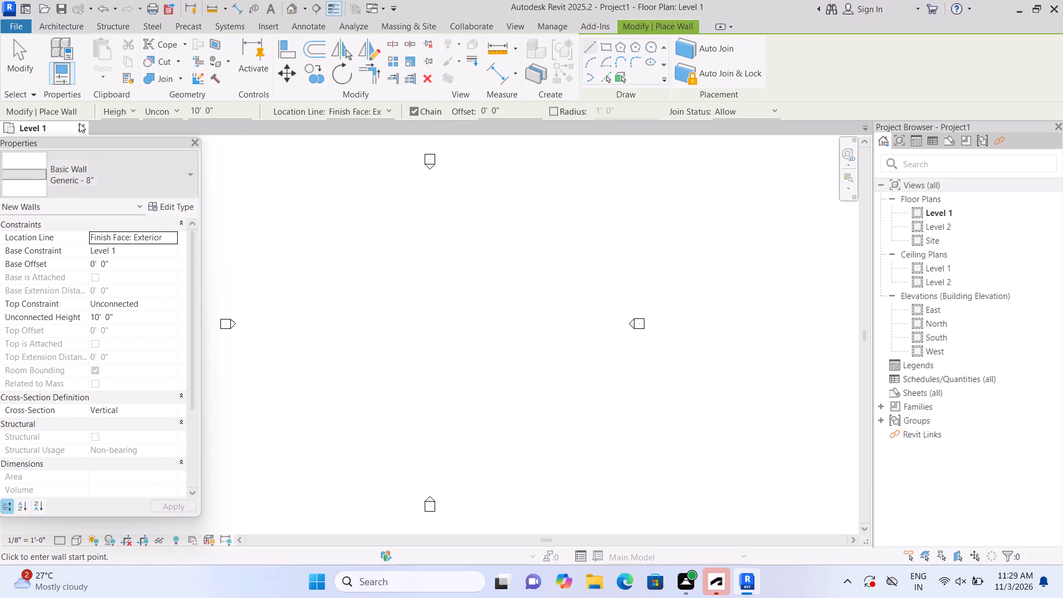
Duplicate the Generic - 8" basic wall type under the name 9".
click(76, 27)
click(64, 45)
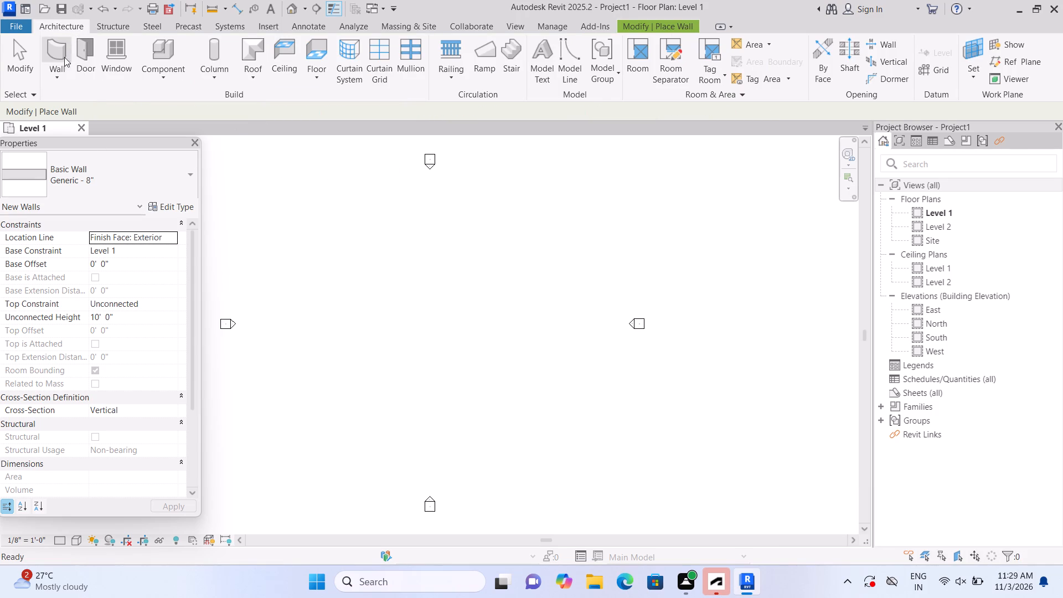
double_click(177, 205)
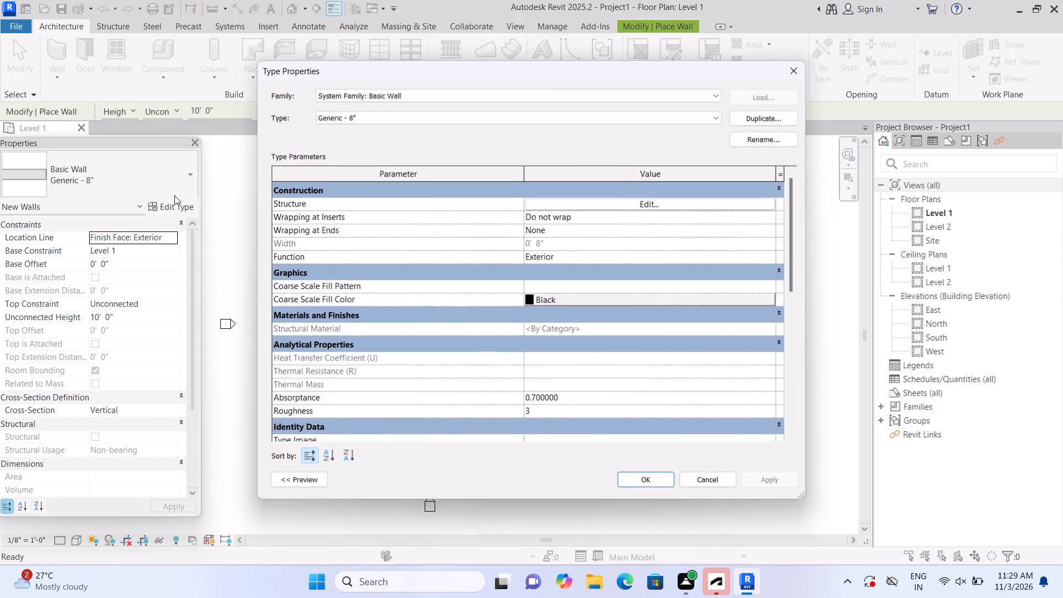
double_click(739, 114)
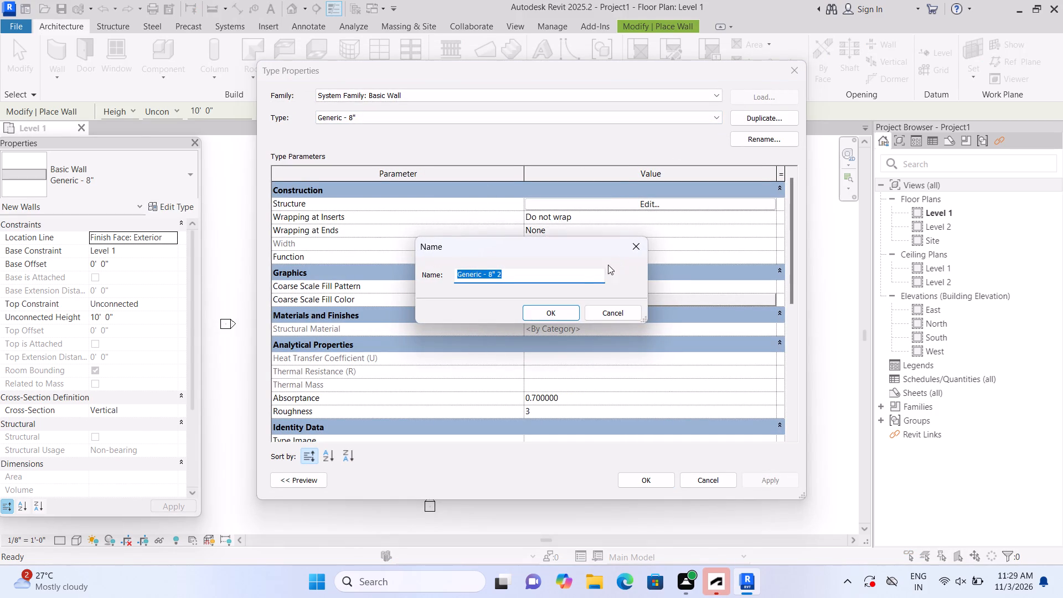
double_click(585, 272)
key(BackSpace)
key(BackSpace)
key(BackSpace)
key(BackSpace)
key(BackSpace)
key(BackSpace)
key(BackSpace)
key(BackSpace)
key(BackSpace)
key(BackSpace)
key(BackSpace)
key(BackSpace)
key(BackSpace)
key(BackSpace)
key(BackSpace)
key(BackSpace)
key(BackSpace)
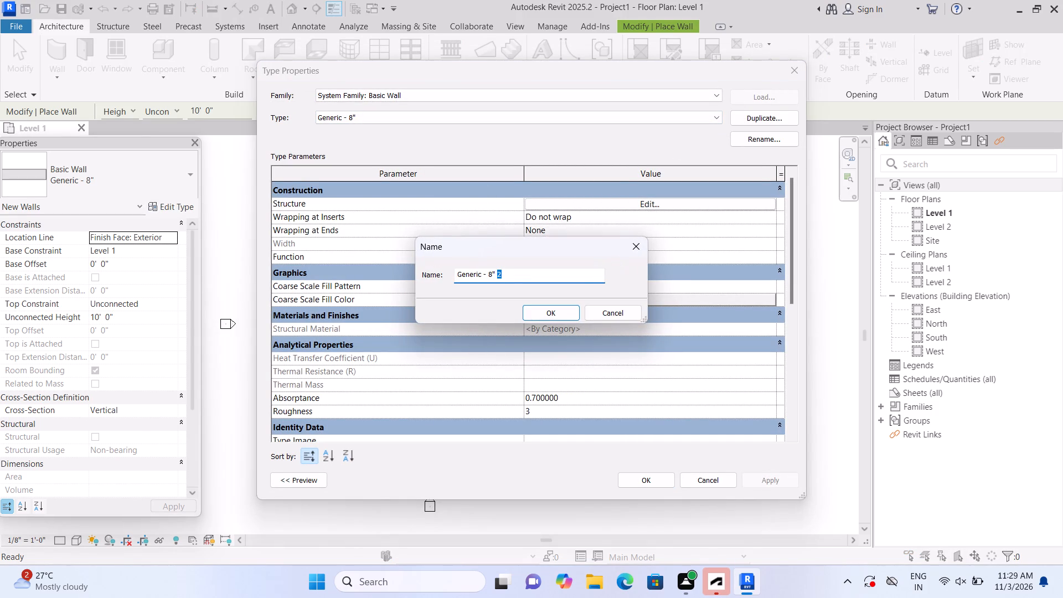
text(9")
key(Return)
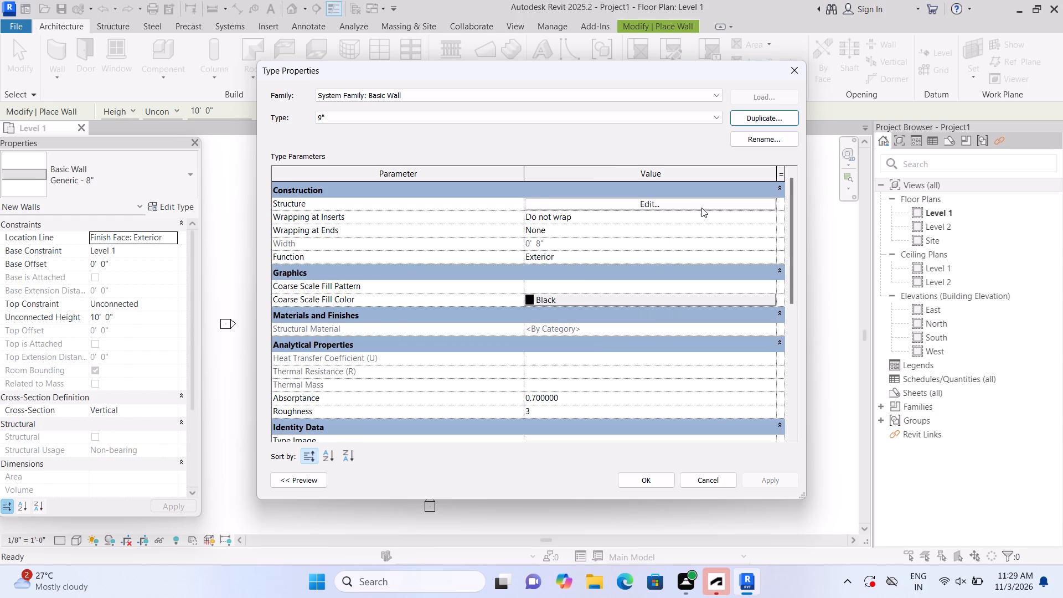
Set the structure layer thickness of the 9" wall type to 9" and apply the type changes.
double_click(649, 203)
click(523, 200)
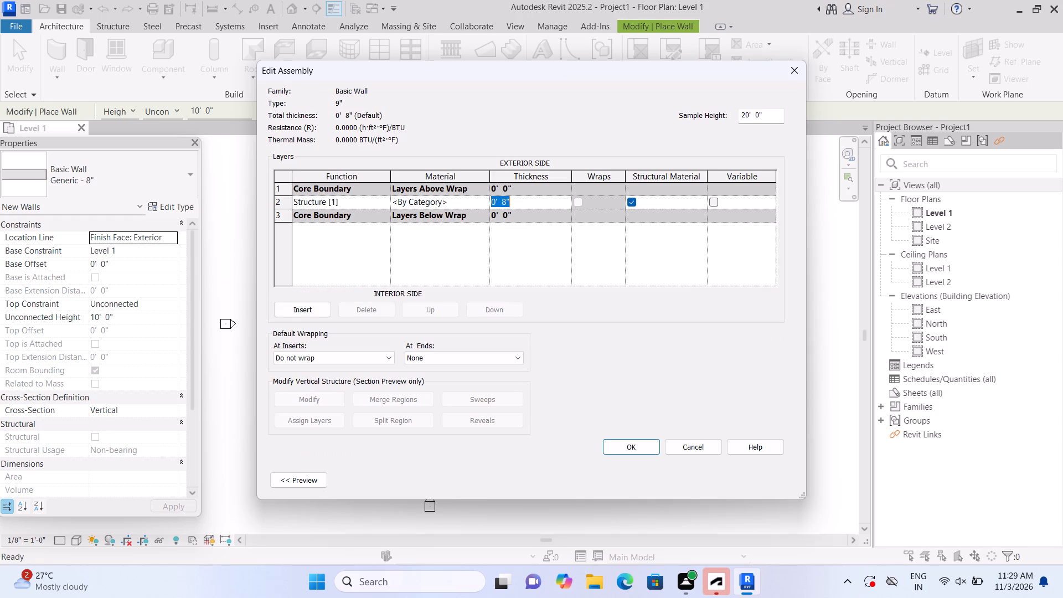
key(BackSpace)
text(9")
key(Return)
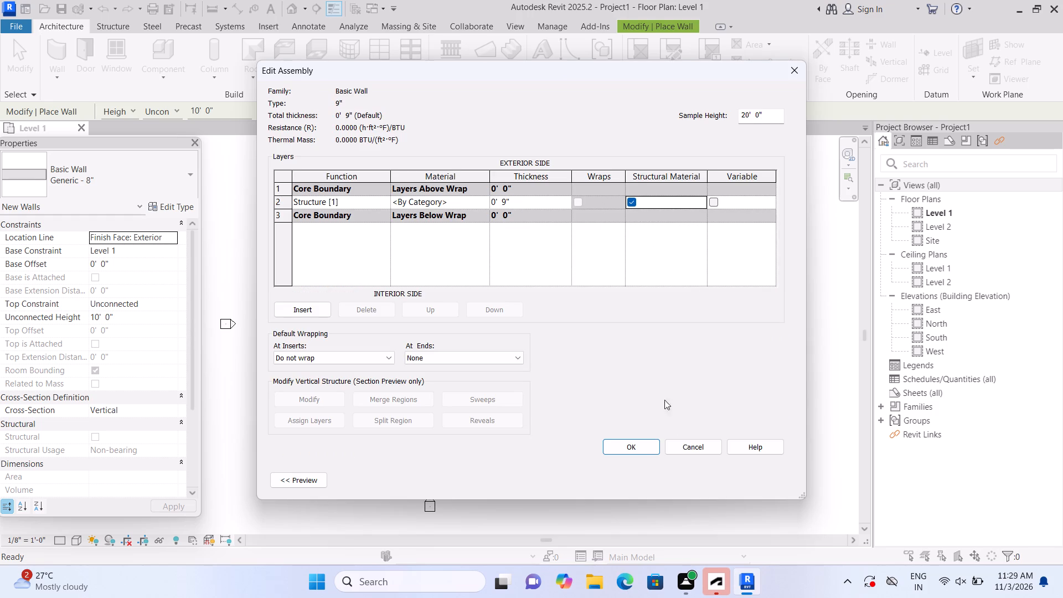
click(642, 443)
click(767, 484)
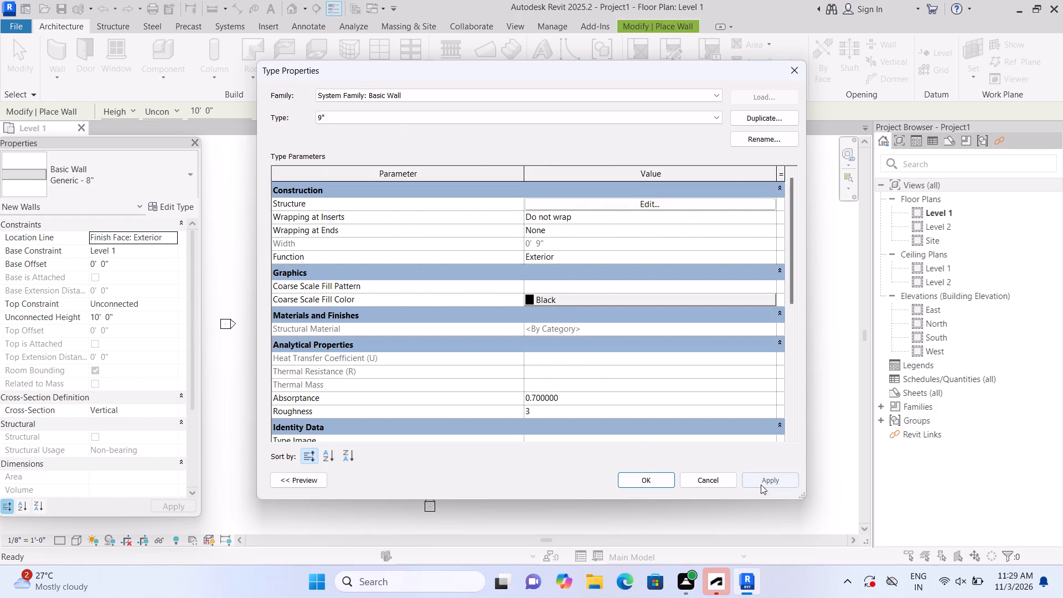
click(660, 482)
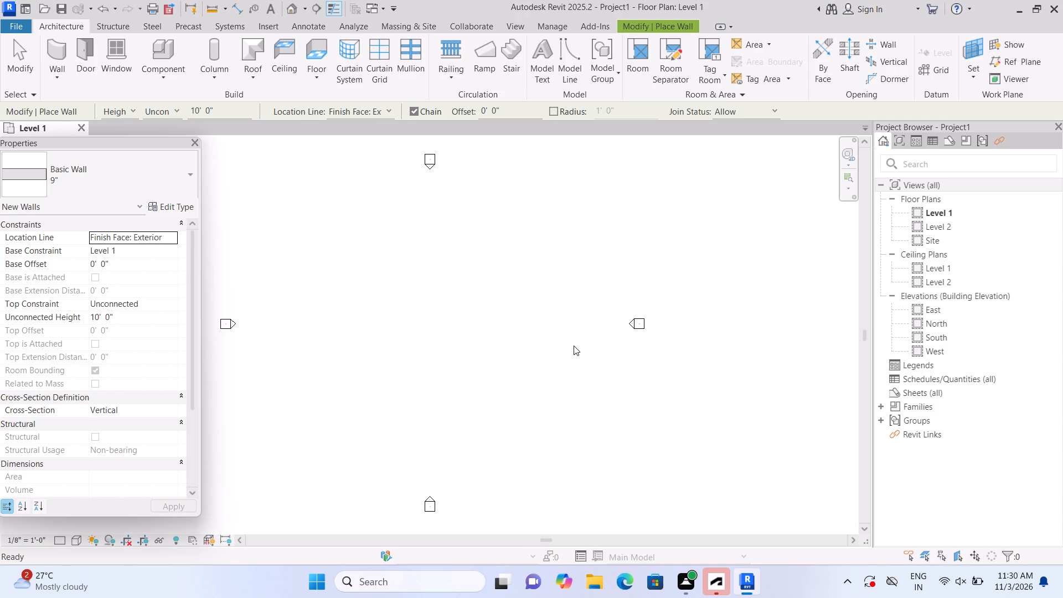
Duplicate the 9" wall type under the name 4.5".
click(55, 47)
click(171, 205)
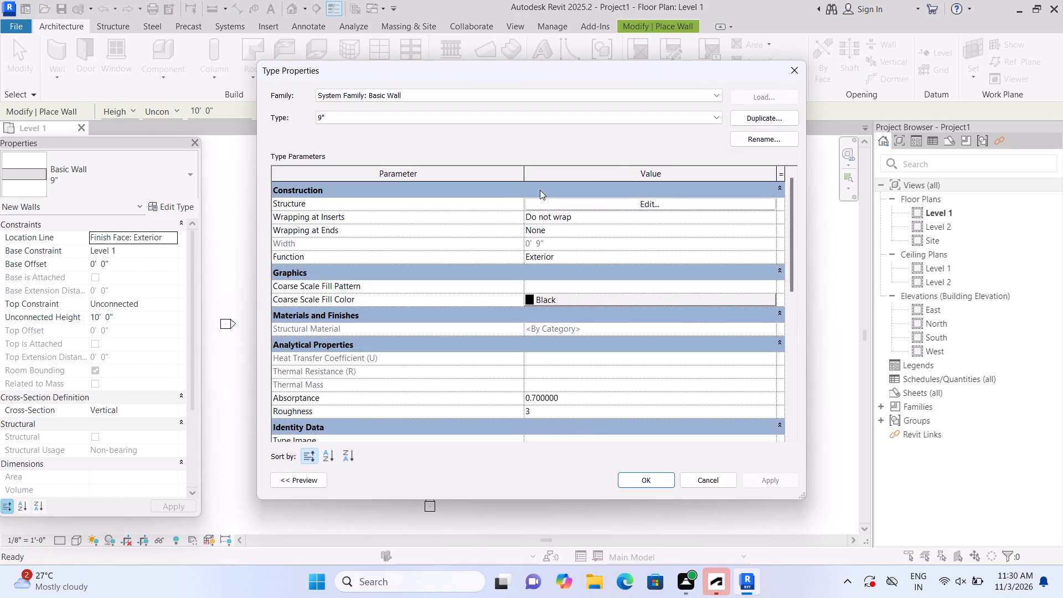
click(777, 118)
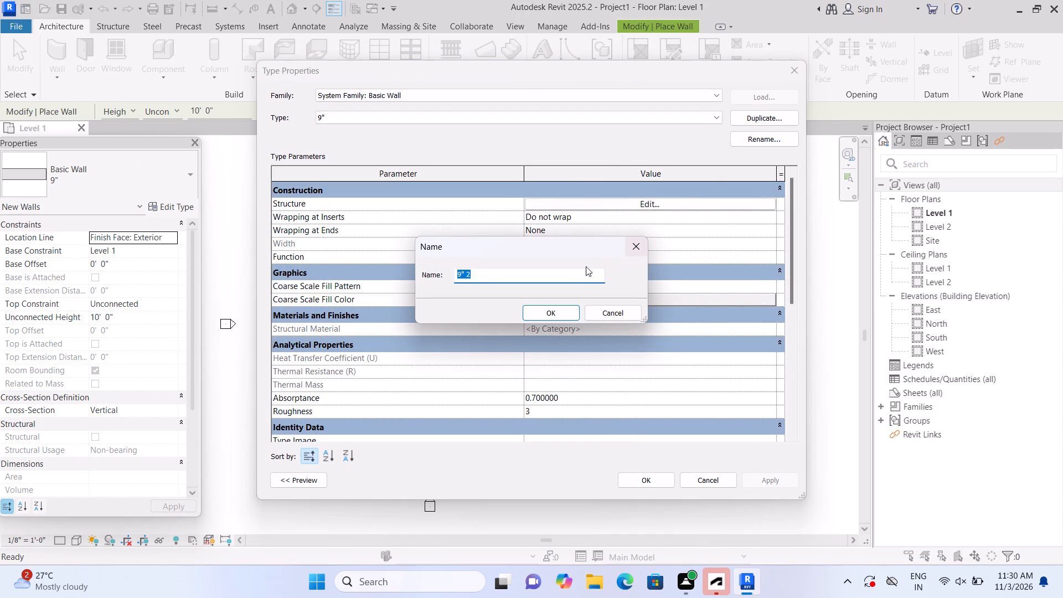
click(569, 276)
key(BackSpace)
key(BackSpace)
key(BackSpace)
key(BackSpace)
key(BackSpace)
key(BackSpace)
key(BackSpace)
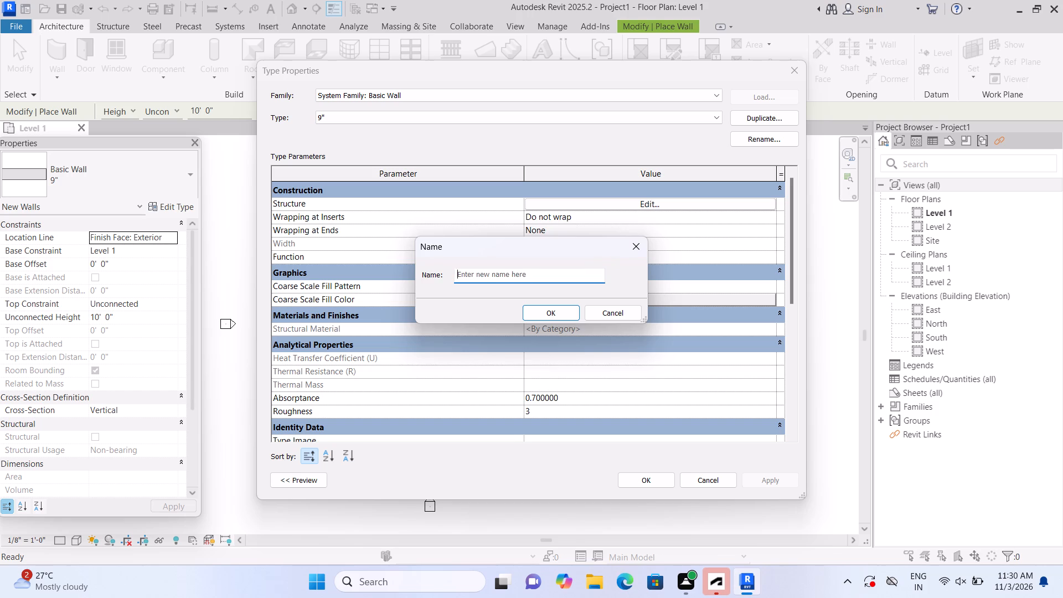
text(4.5")
click(559, 308)
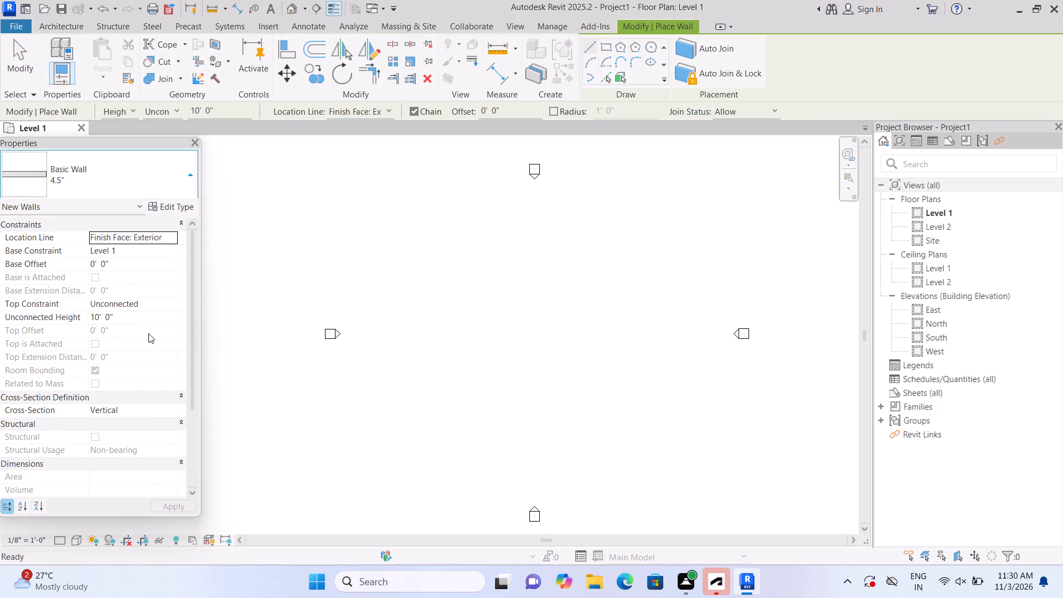
Draw a 35' horizontal wall with the 9" wall type along the south side of the Level 1 plan.
click(120, 276)
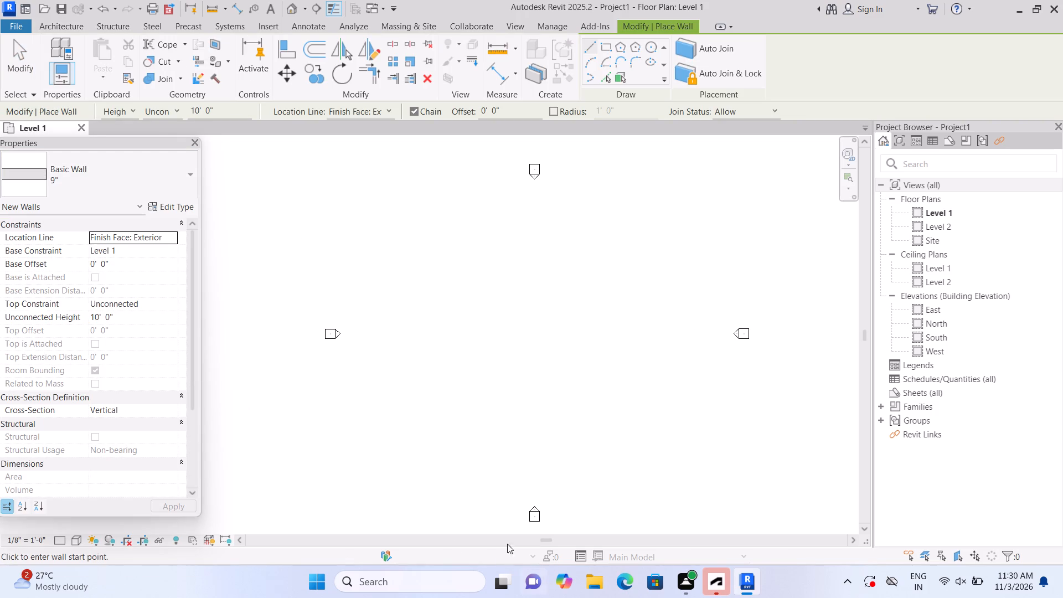
click(382, 468)
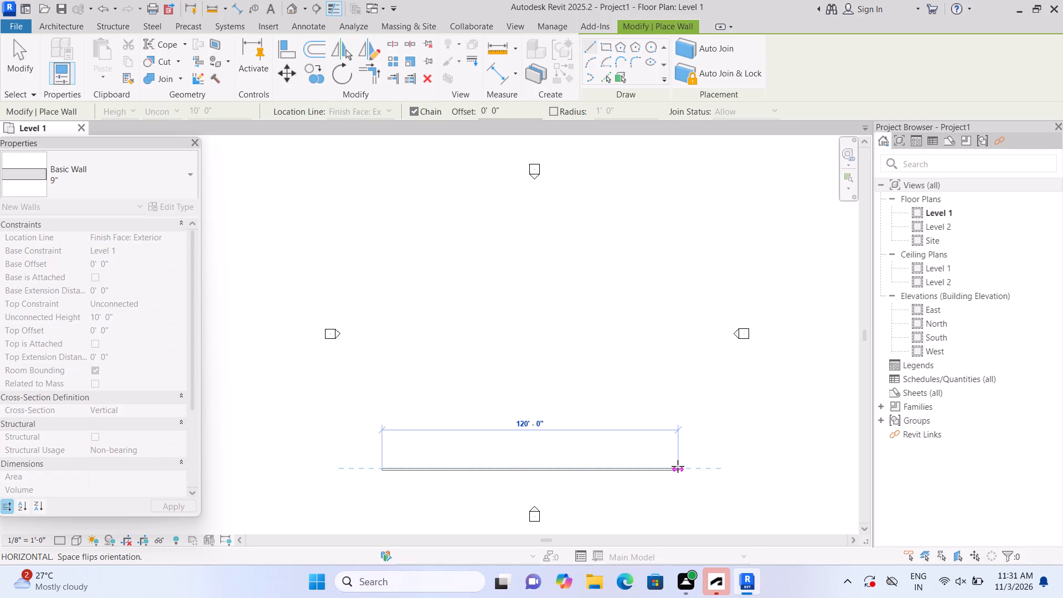
text(35')
key(Return)
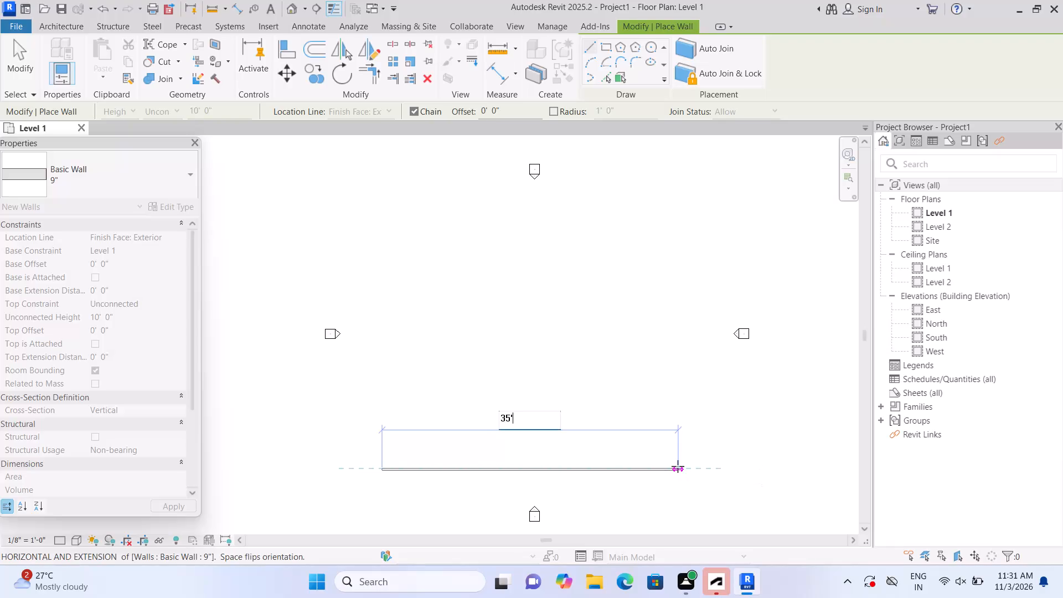
Continue the wall chain with a 50' vertical wall going north from the east end of the 35' wall.
scroll(518, 409, up, 2)
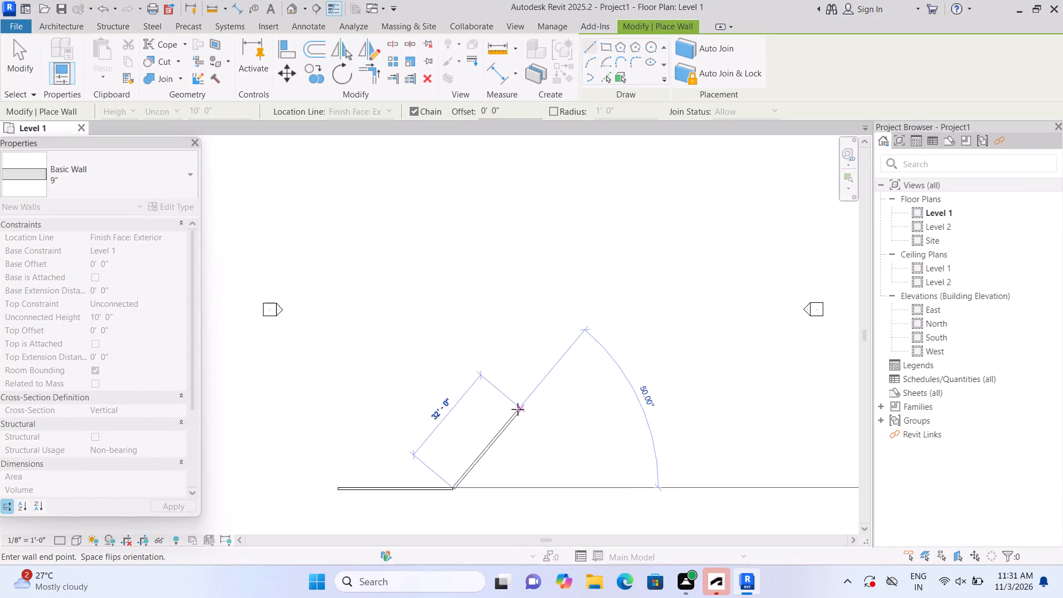
scroll(518, 409, up, 1)
middle_drag(518, 409, 686, 312)
scroll(641, 312, up, 5)
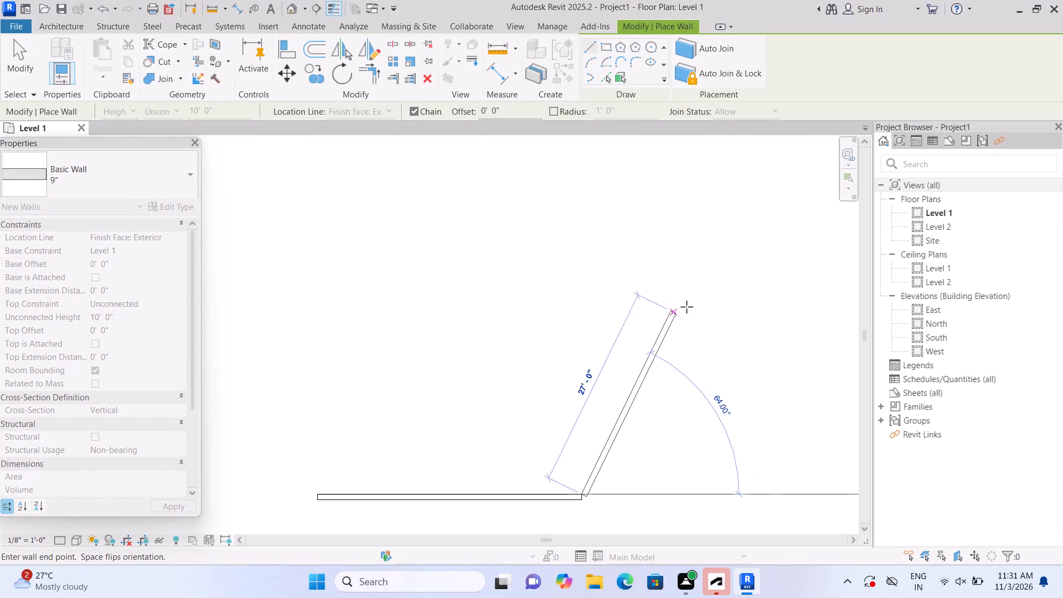
middle_click(705, 297)
middle_drag(596, 303, 688, 260)
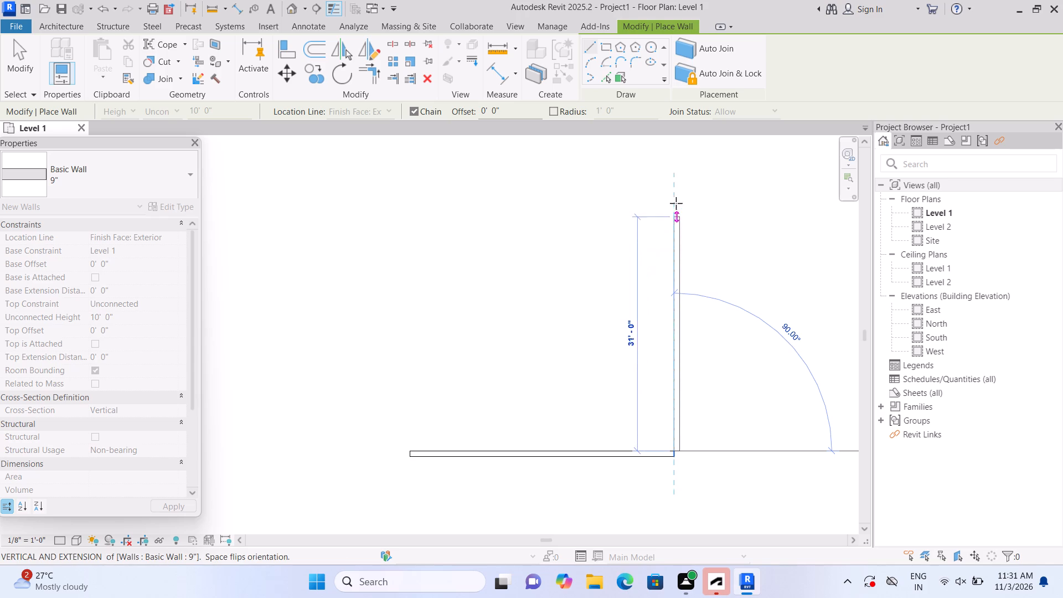
key(5)
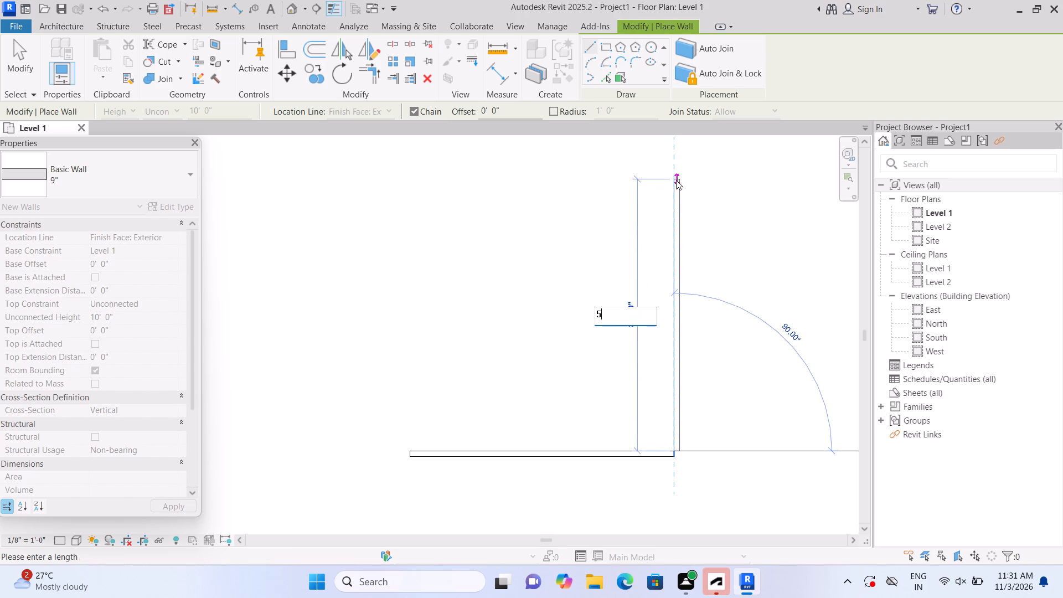
text(0')
key(Return)
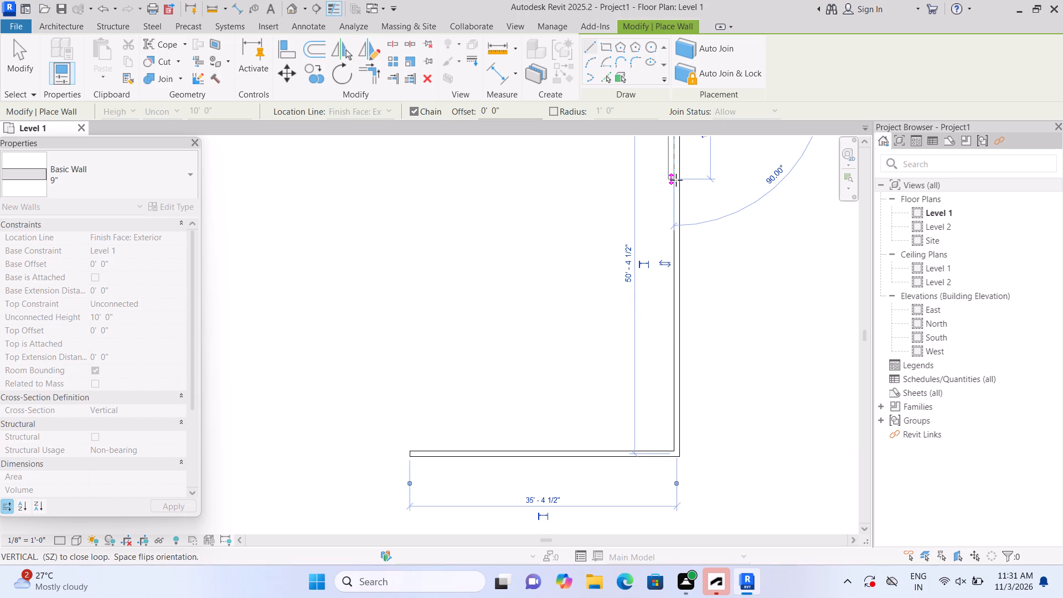
Continue the wall chain with a 40' horizontal wall going west from the north end of the east wall.
middle_drag(621, 178, 625, 357)
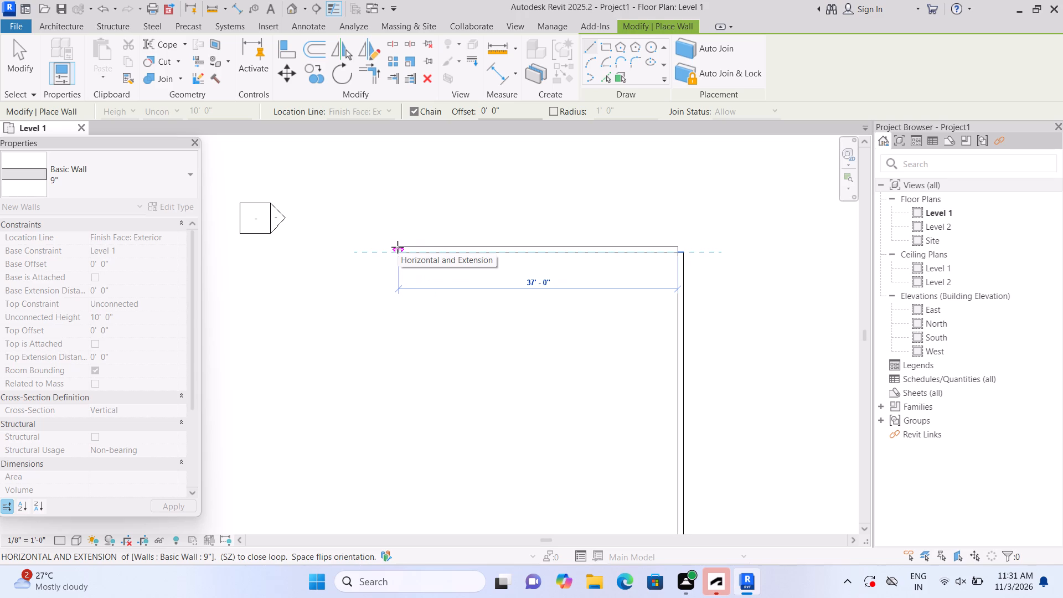
key(4)
text(0')
key(Return)
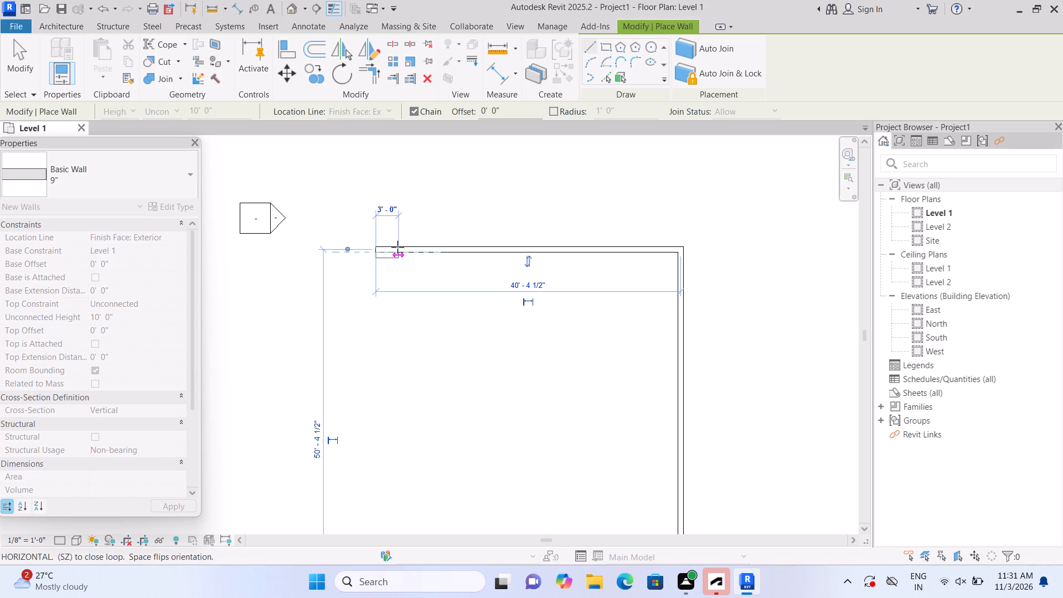
Continue the chain with a 50' vertical wall going south from the west end of the north wall.
middle_drag(386, 453, 377, 240)
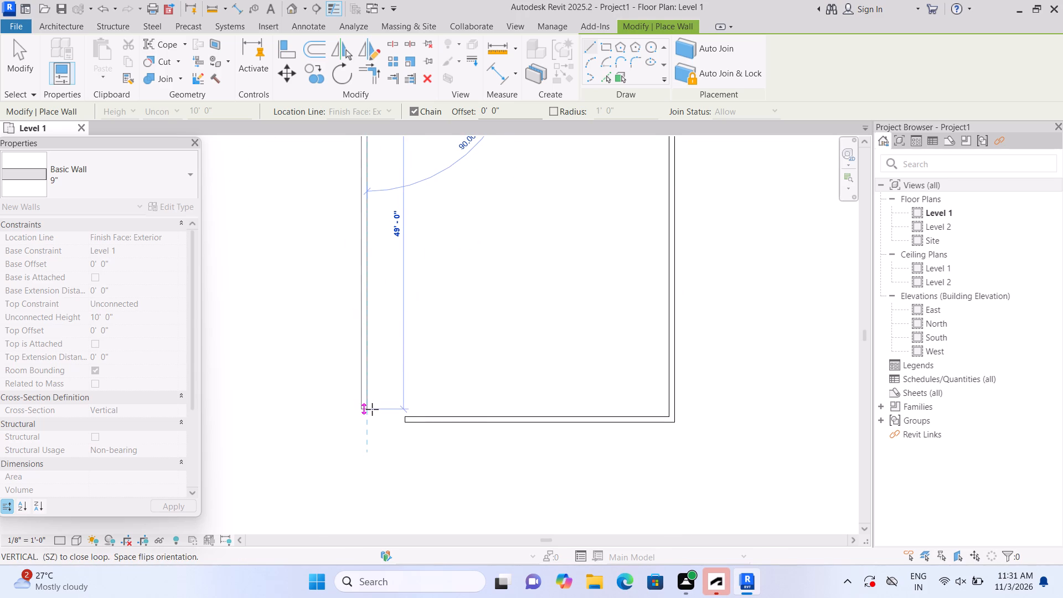
text(50')
key(Return)
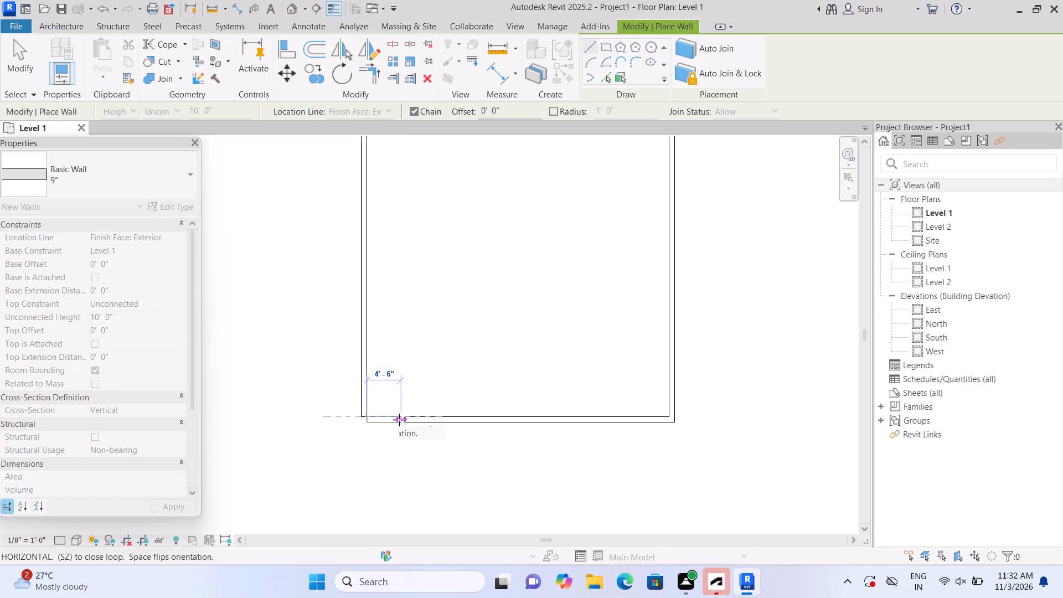
Close the exterior outline with a 5' wall going east to meet the south wall, and finish the wall command.
text(5')
key(Return)
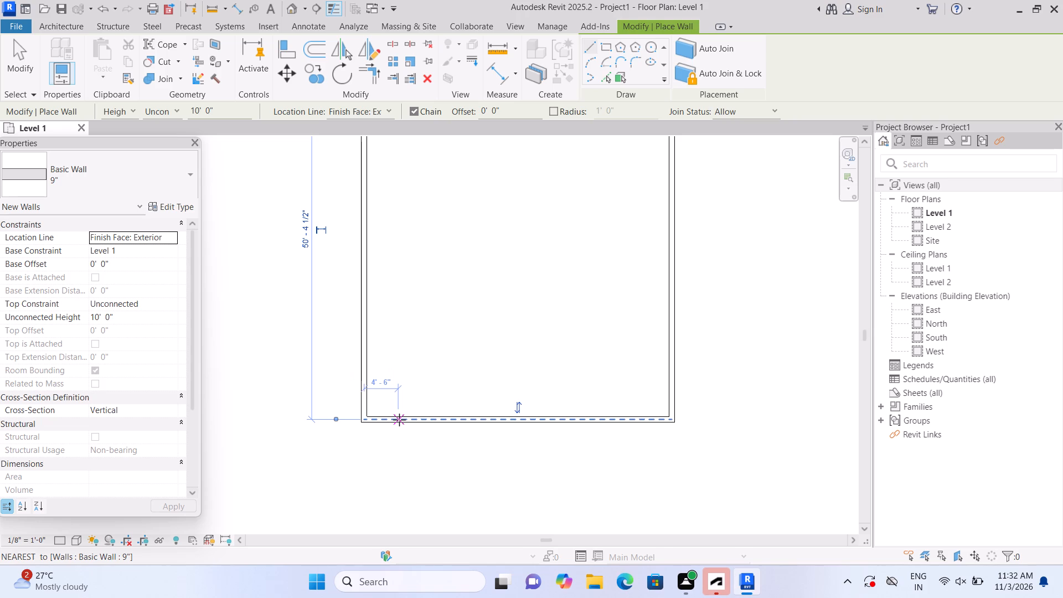
scroll(370, 489, down, 3)
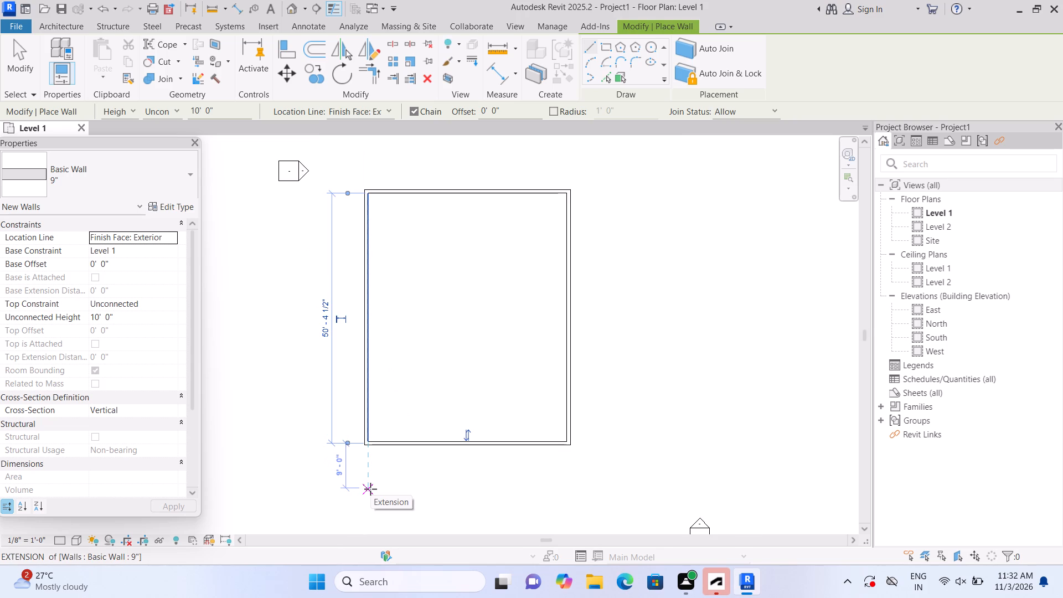
key(Escape)
scroll(313, 434, up, 1)
middle_drag(313, 434, 313, 454)
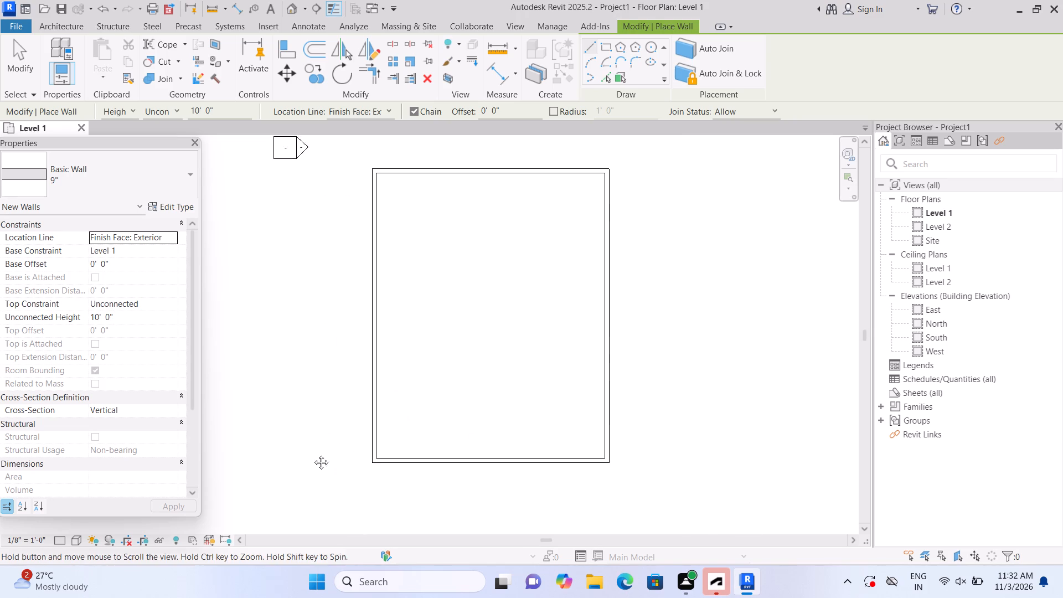
middle_drag(313, 454, 312, 457)
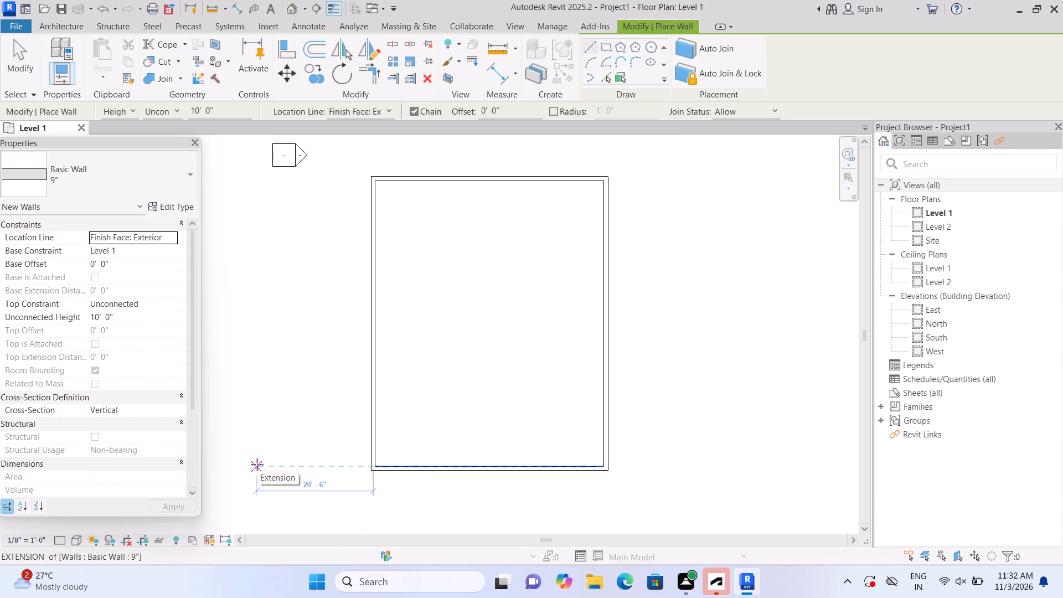
key(Escape)
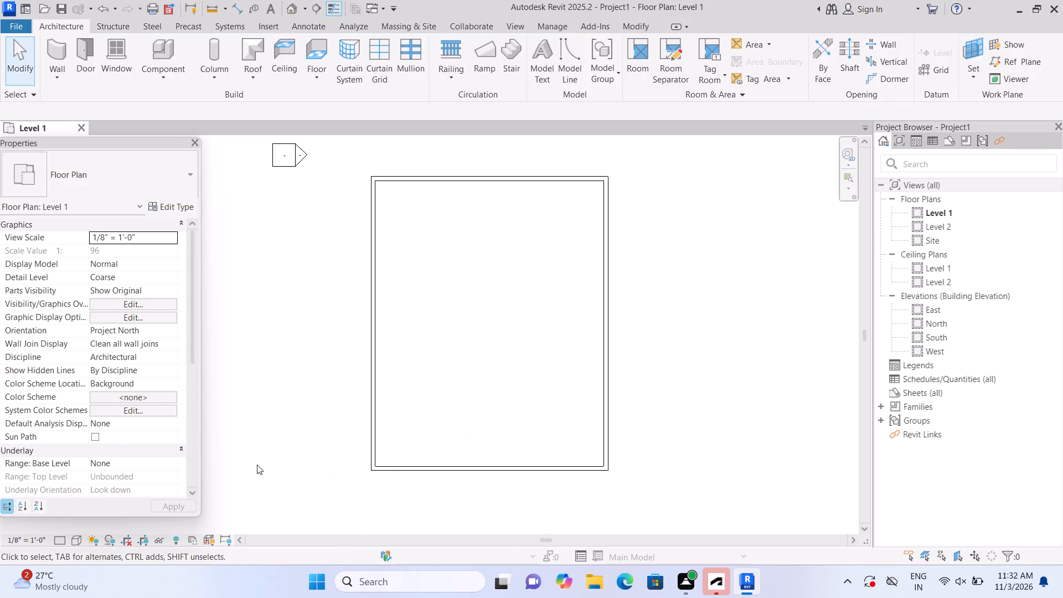
scroll(286, 446, up, 1)
scroll(286, 446, down, 2)
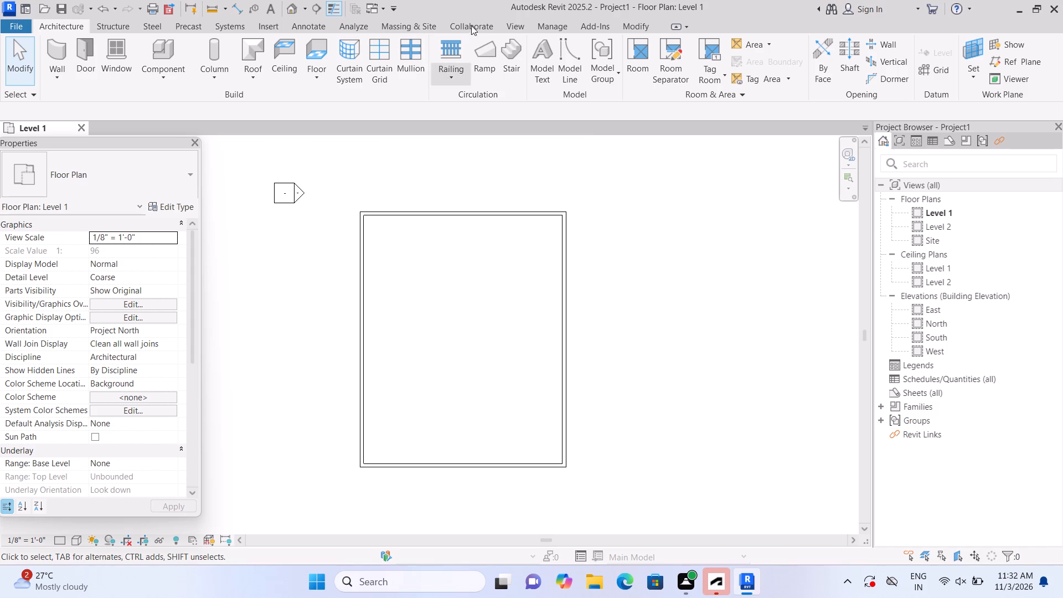
Open the default 3D view and set its visual style to Shaded.
click(289, 6)
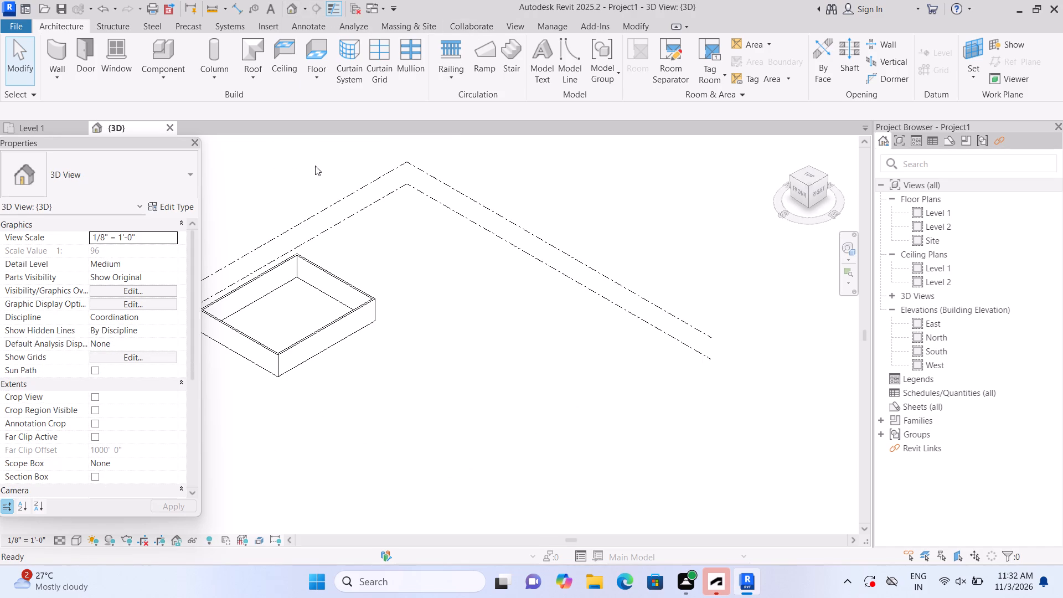
scroll(260, 357, up, 2)
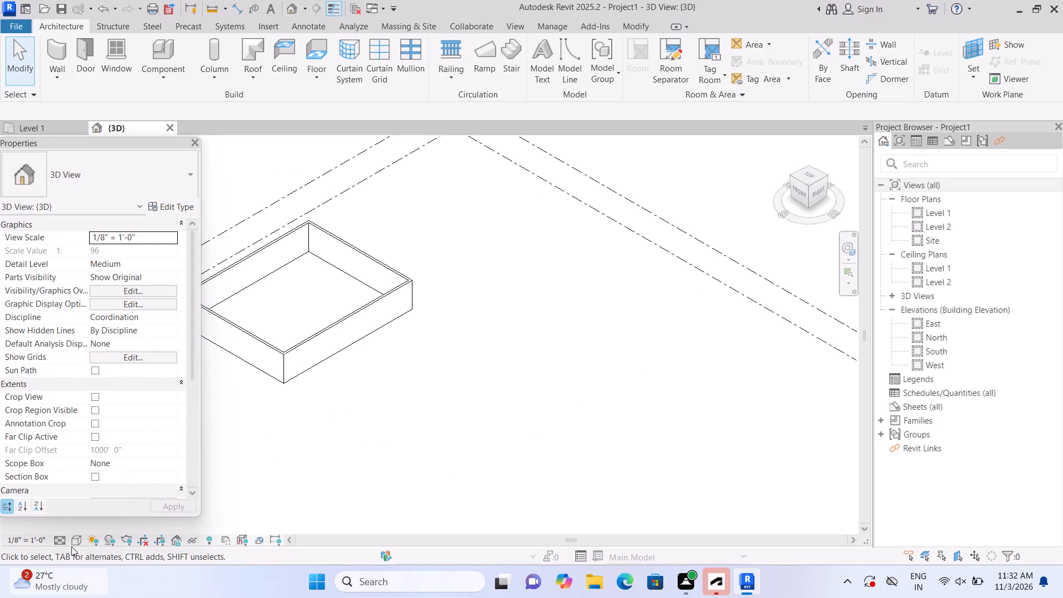
click(78, 540)
double_click(110, 482)
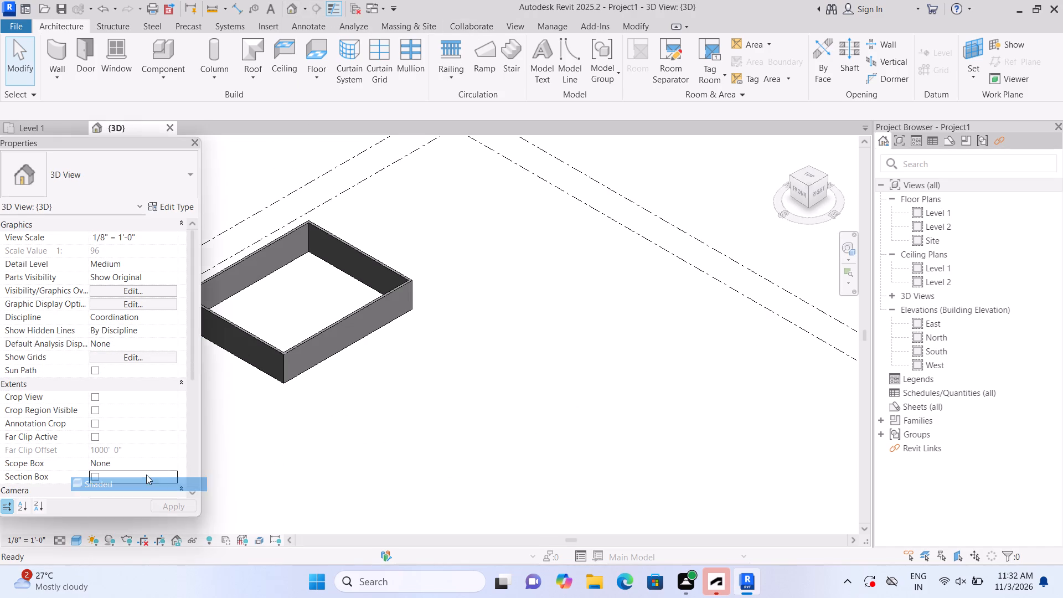
Examine the closed exterior walls in 3D from the front and from the home orientation.
middle_drag(235, 427, 331, 434)
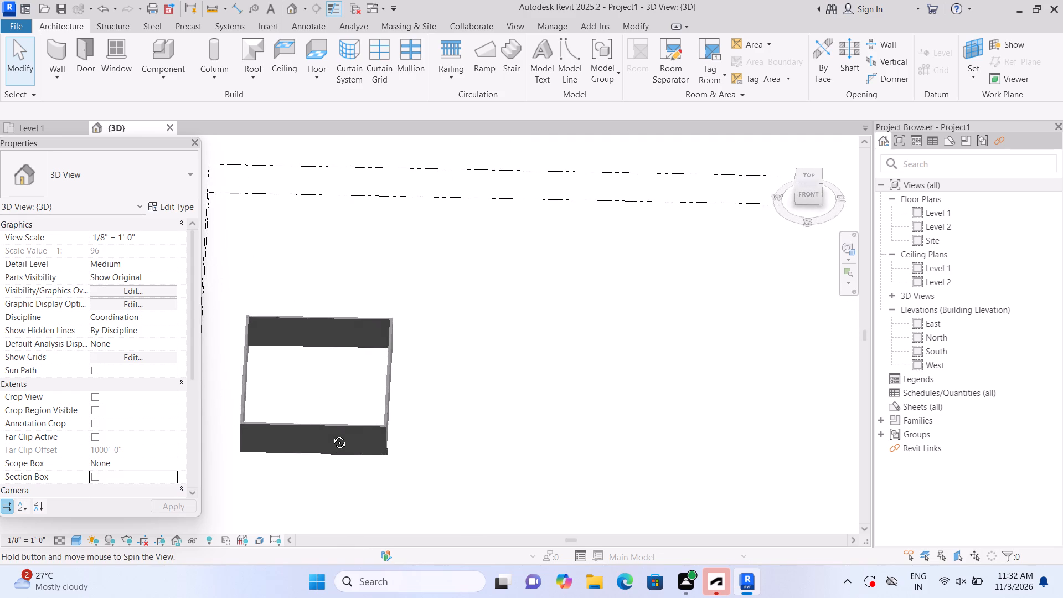
middle_drag(331, 434, 332, 434)
scroll(282, 486, up, 1)
middle_drag(291, 482, 426, 484)
scroll(425, 484, up, 1)
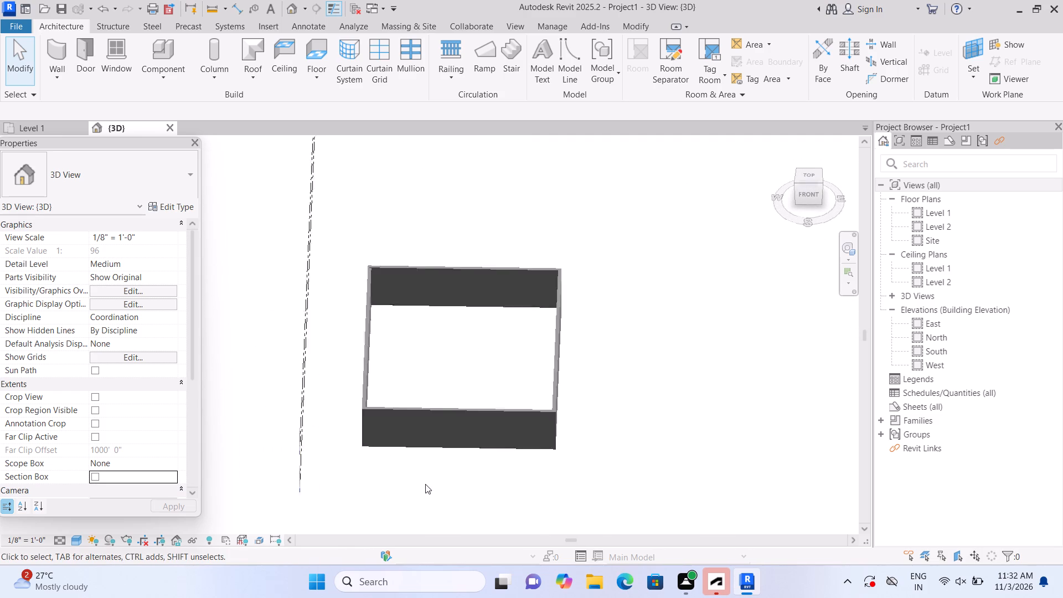
scroll(425, 484, up, 2)
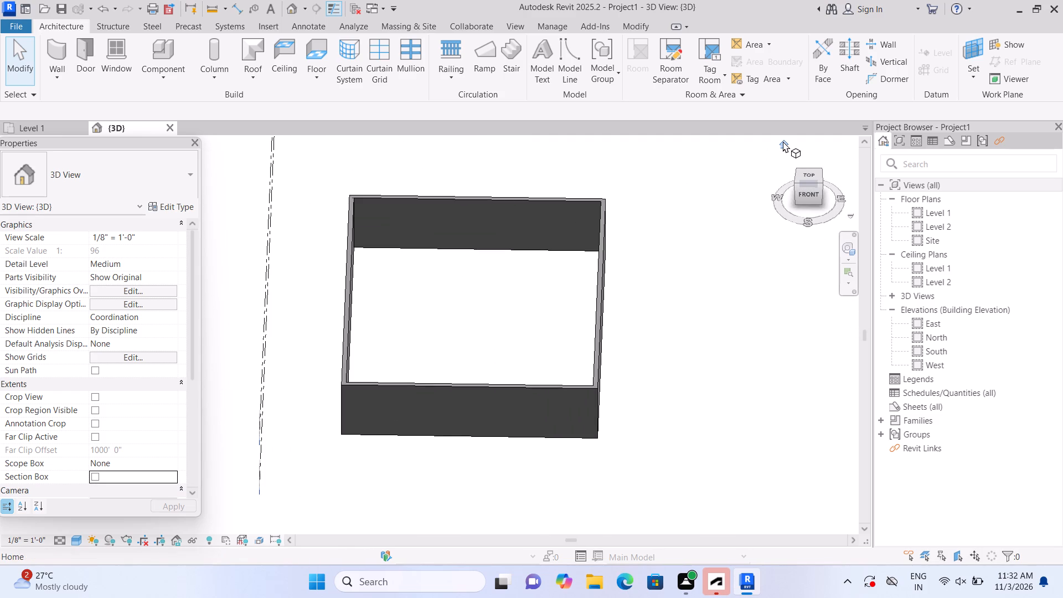
click(783, 141)
scroll(224, 375, up, 3)
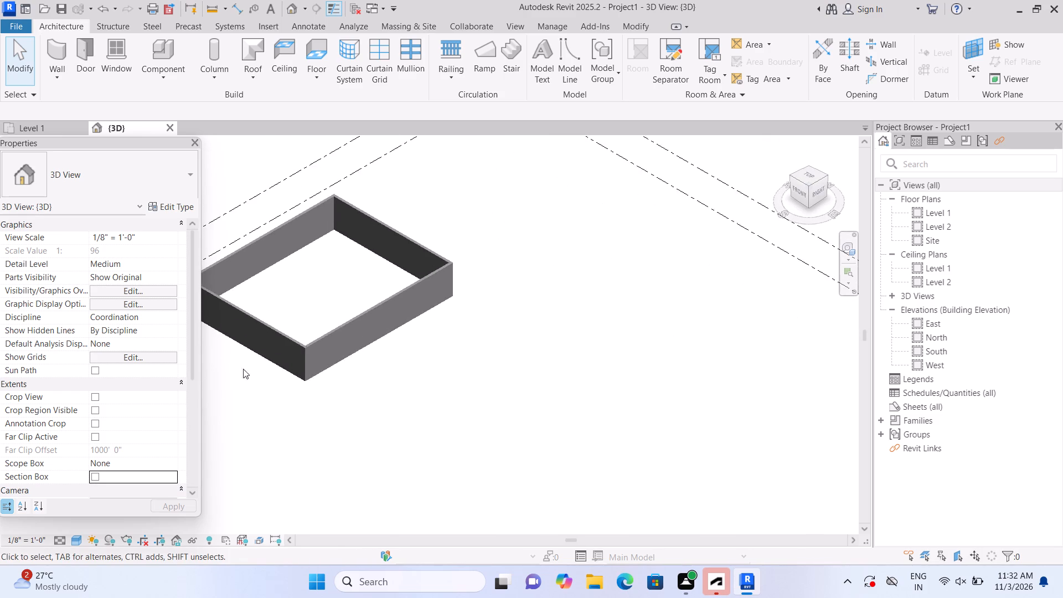
middle_drag(292, 406, 323, 436)
middle_drag(202, 354, 270, 402)
scroll(271, 402, up, 3)
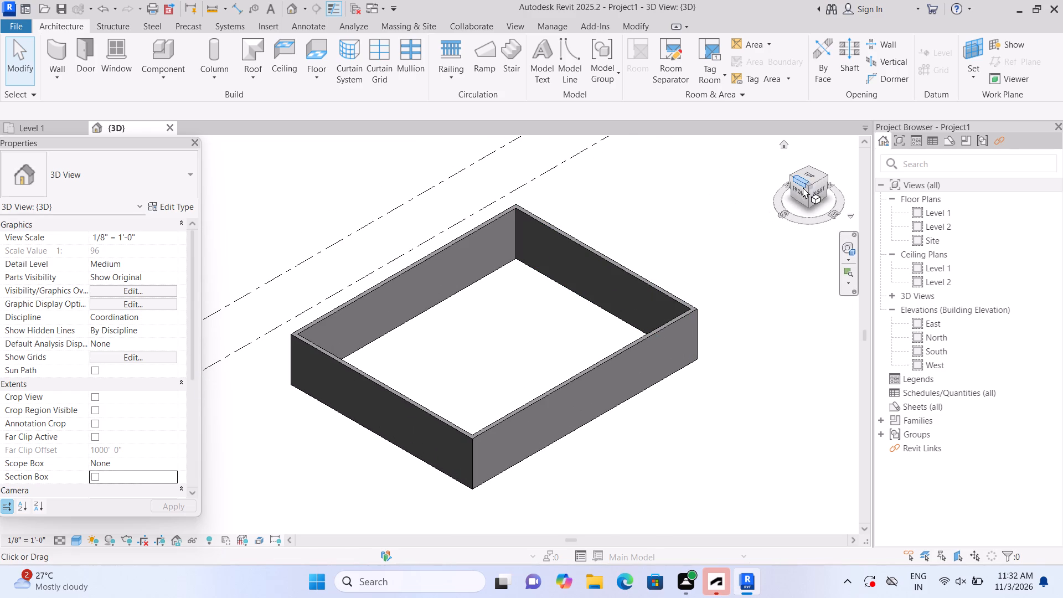
Return to the Level 1 floor plan and start the Wall command with the 9" type.
triple_click(916, 213)
click(916, 213)
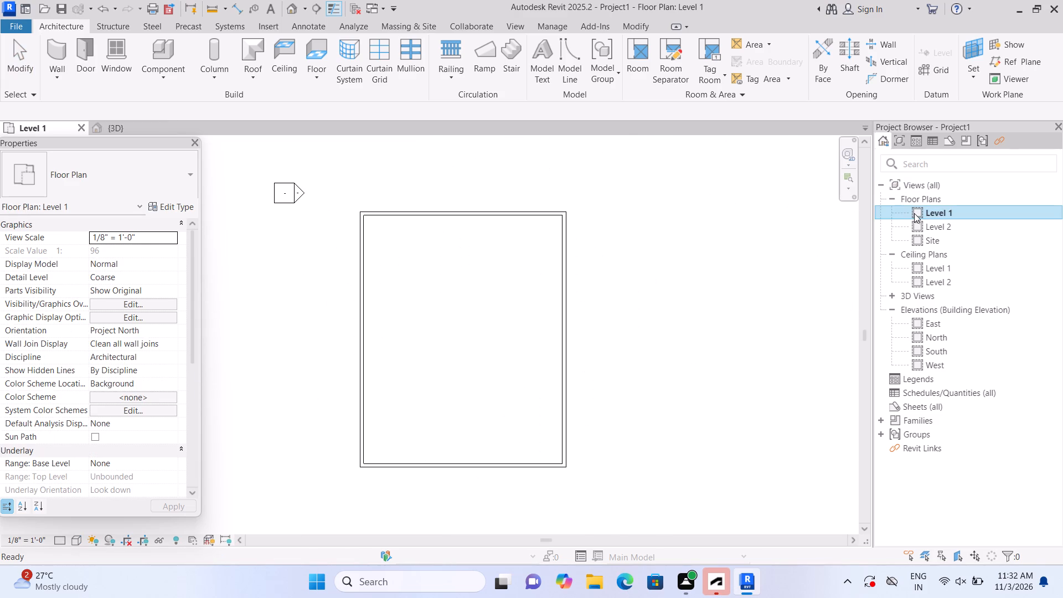
click(48, 45)
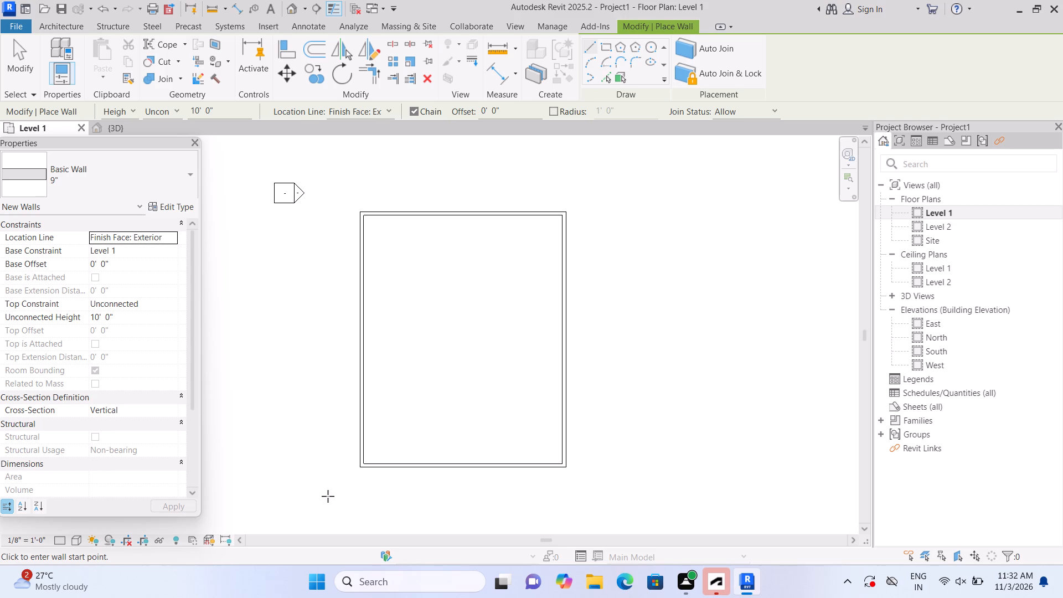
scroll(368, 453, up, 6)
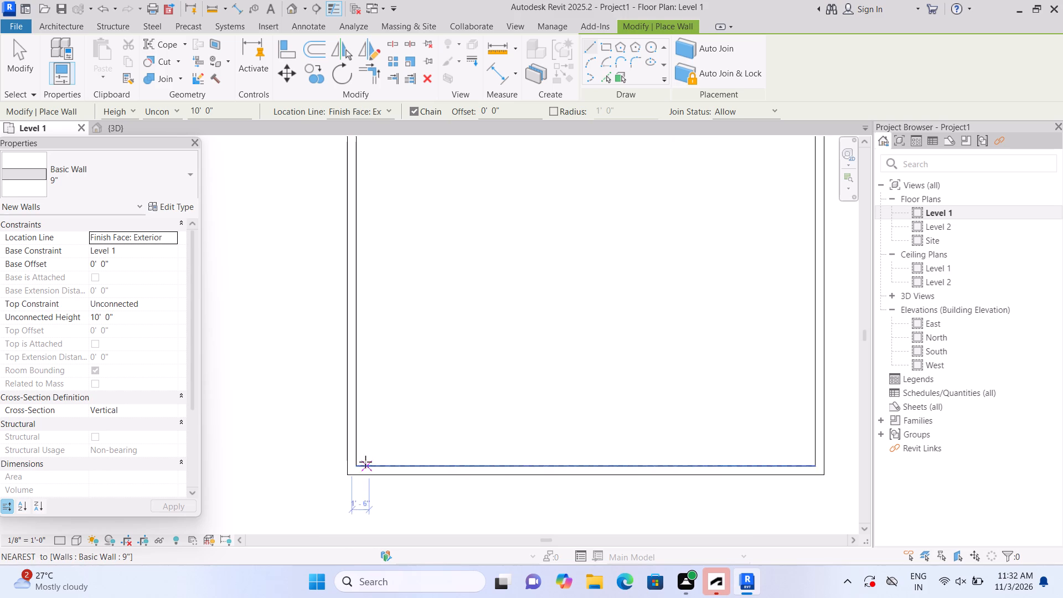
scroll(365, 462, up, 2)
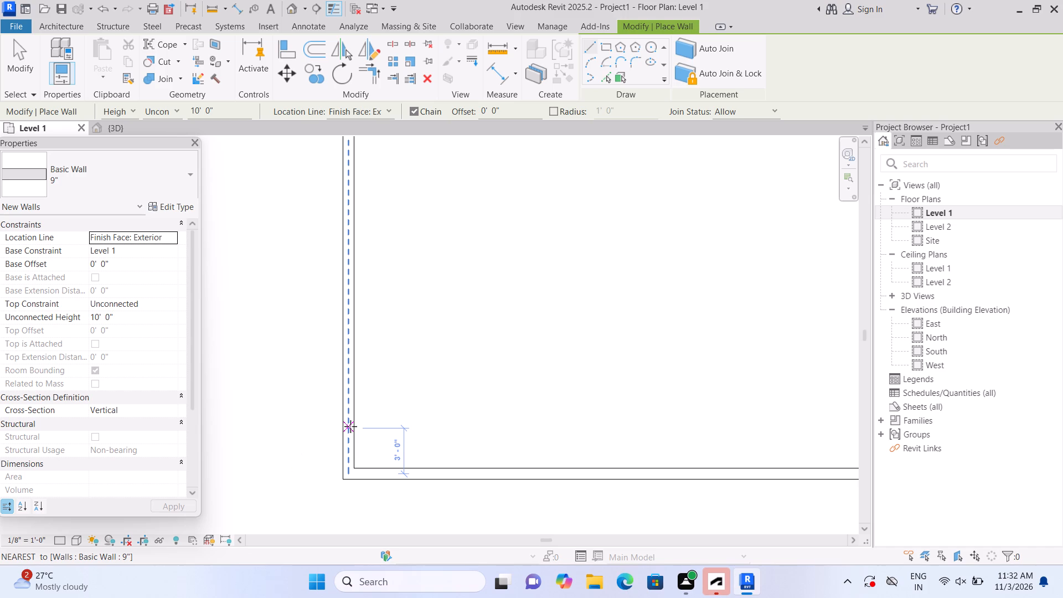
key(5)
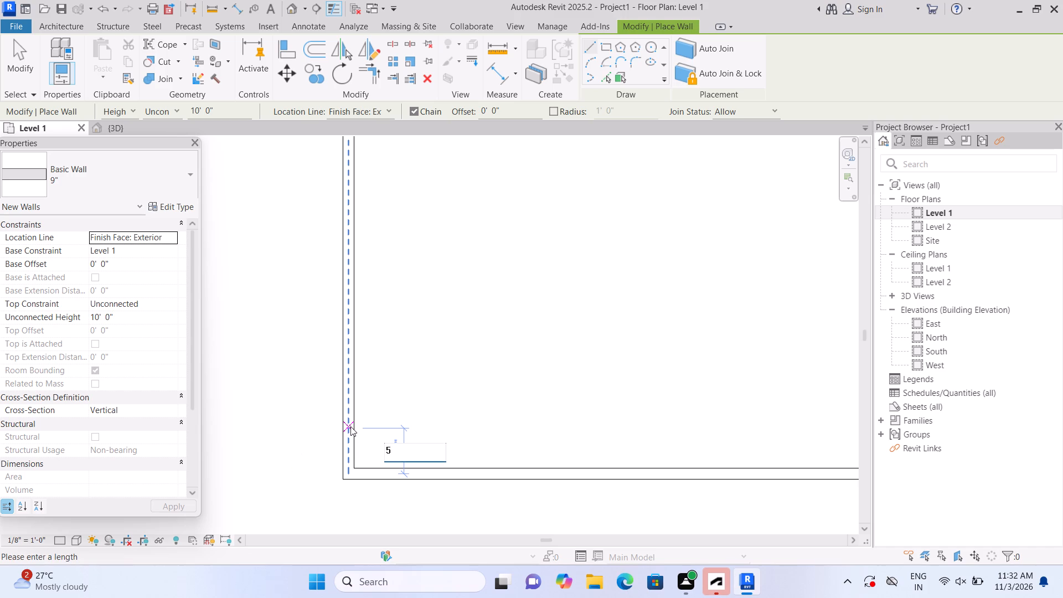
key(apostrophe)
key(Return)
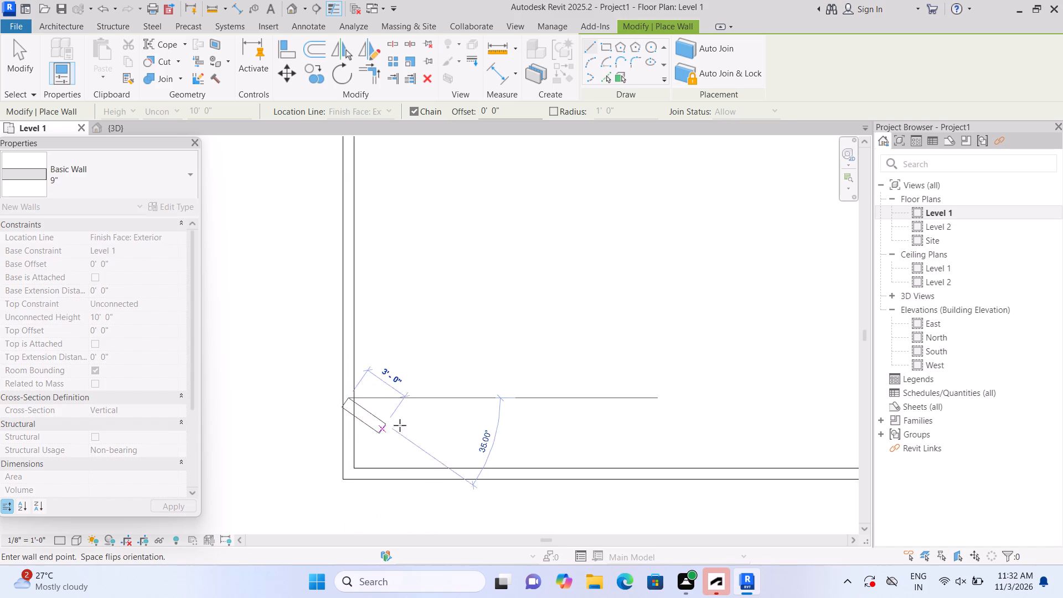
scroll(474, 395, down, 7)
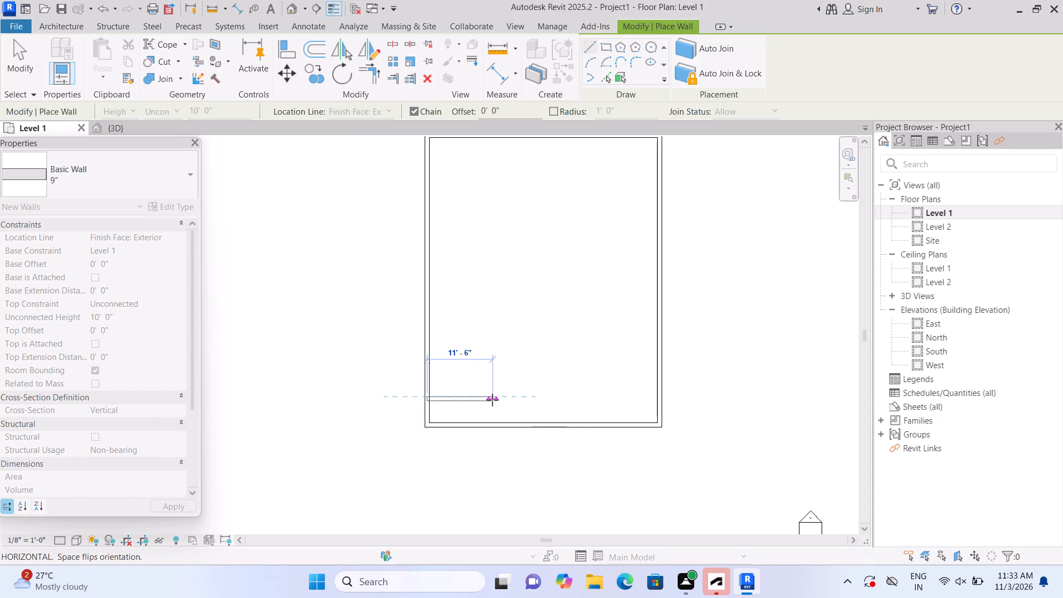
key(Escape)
Enclose a small southwest corner room with 9" walls, starting 6' up the west wall, running about 11'-6" east, then south to the south wall.
scroll(453, 419, up, 1)
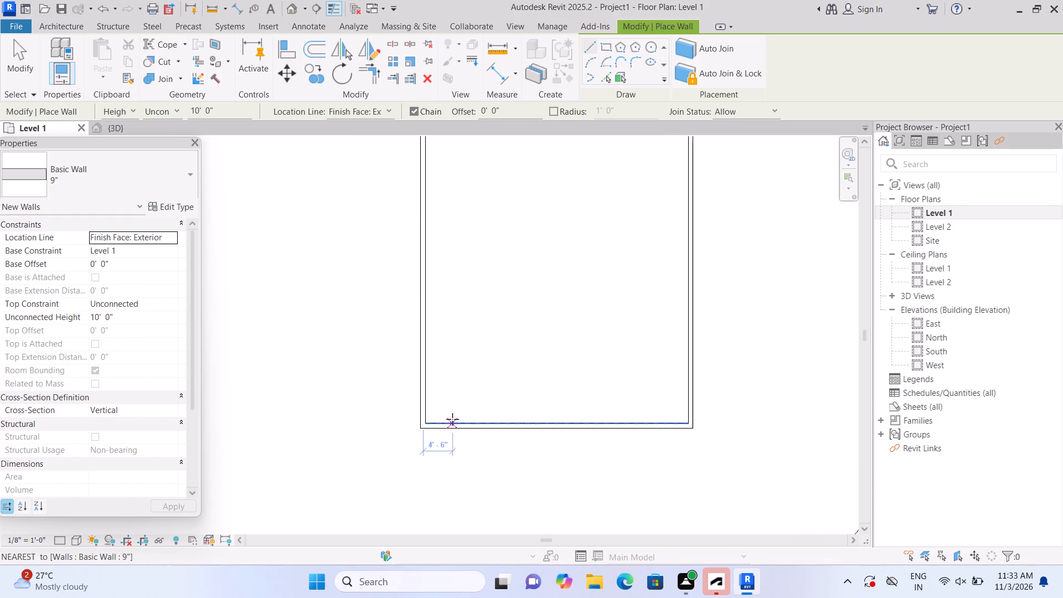
scroll(452, 419, up, 1)
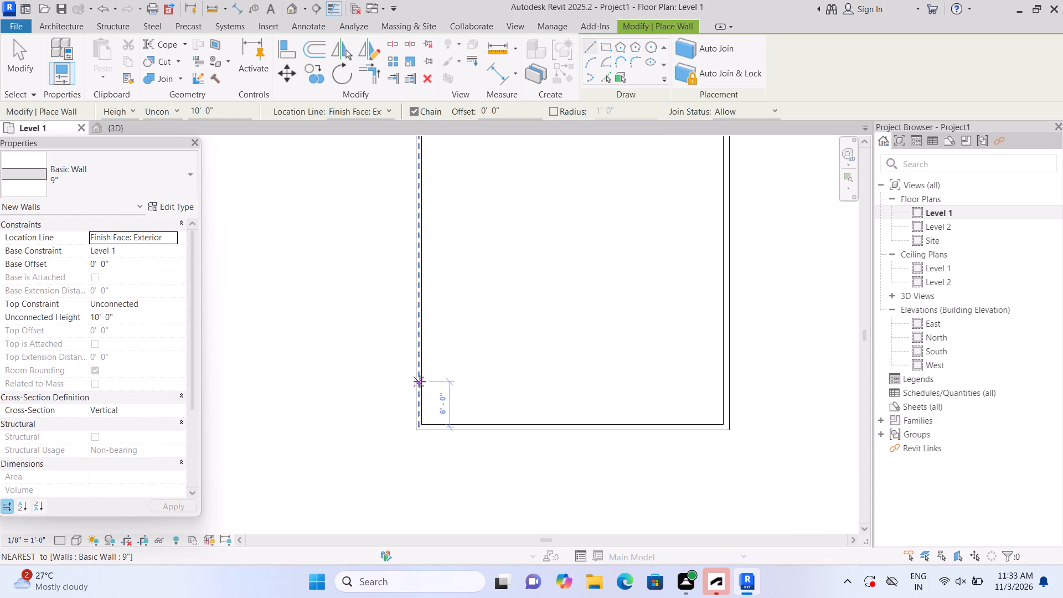
text(6')
key(Return)
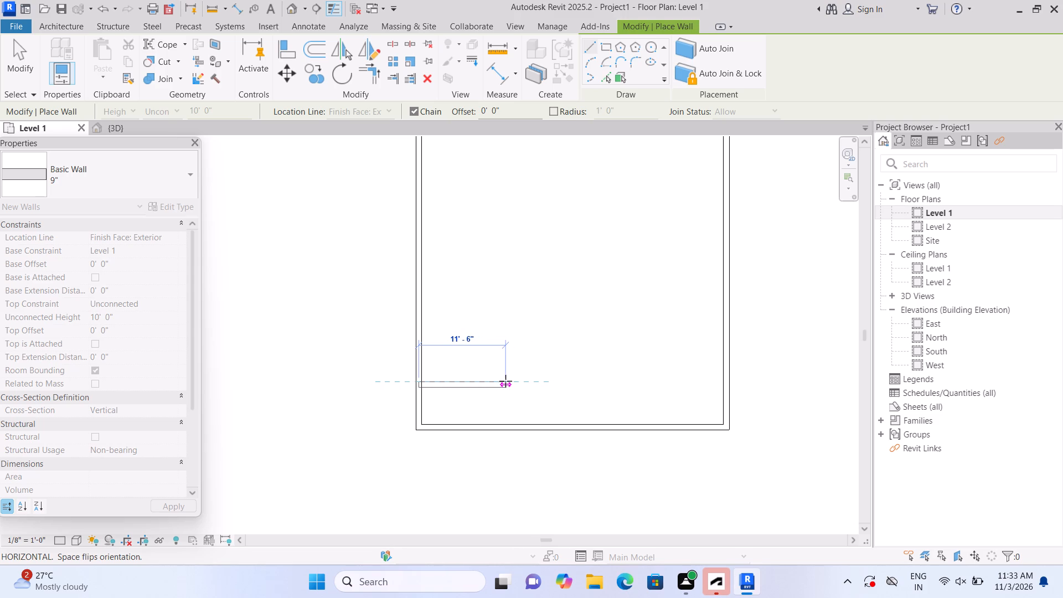
click(505, 381)
click(503, 430)
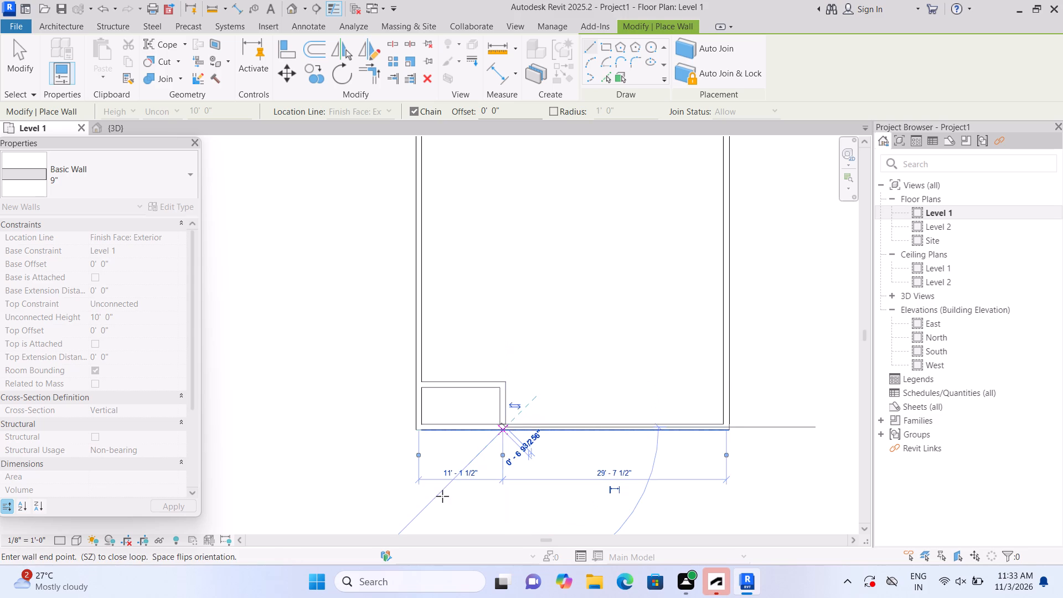
key(Escape)
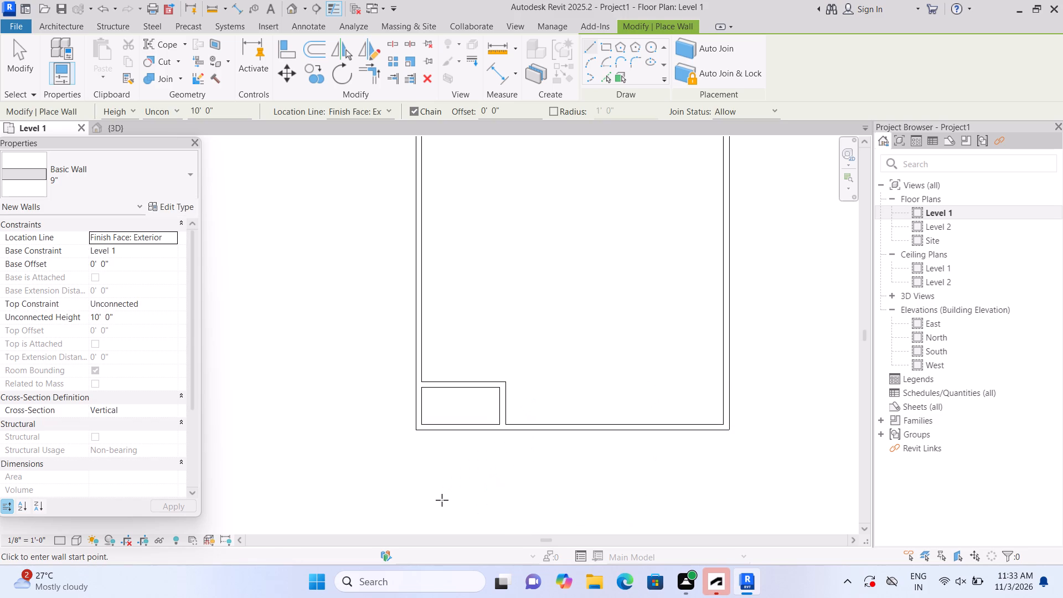
Check the new corner room walls in the 3D view and return to the Level 1 floor plan.
middle_drag(461, 478, 406, 499)
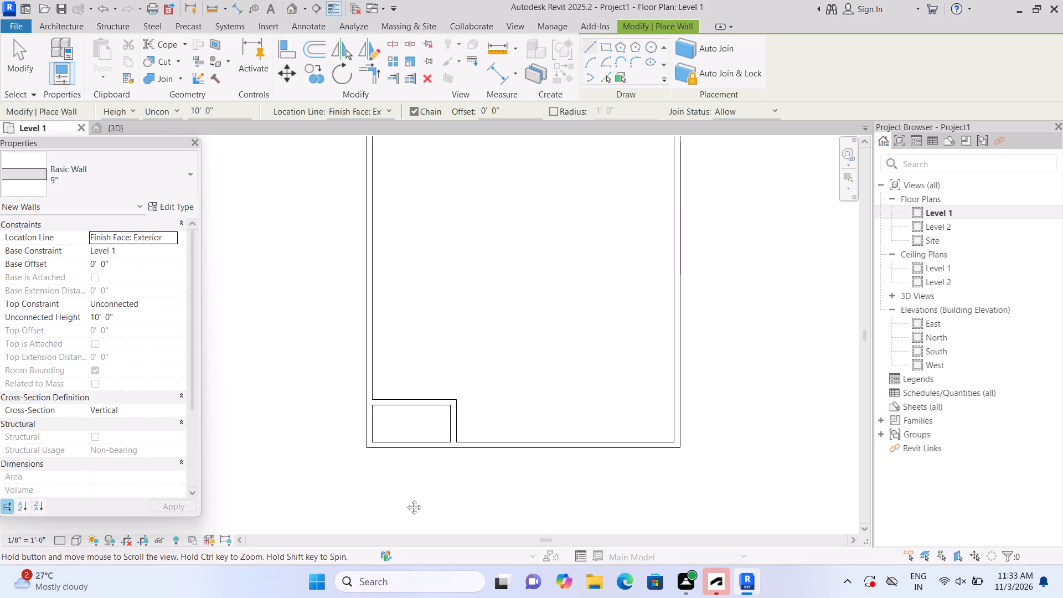
middle_drag(406, 499, 405, 500)
scroll(404, 500, down, 2)
scroll(404, 502, up, 1)
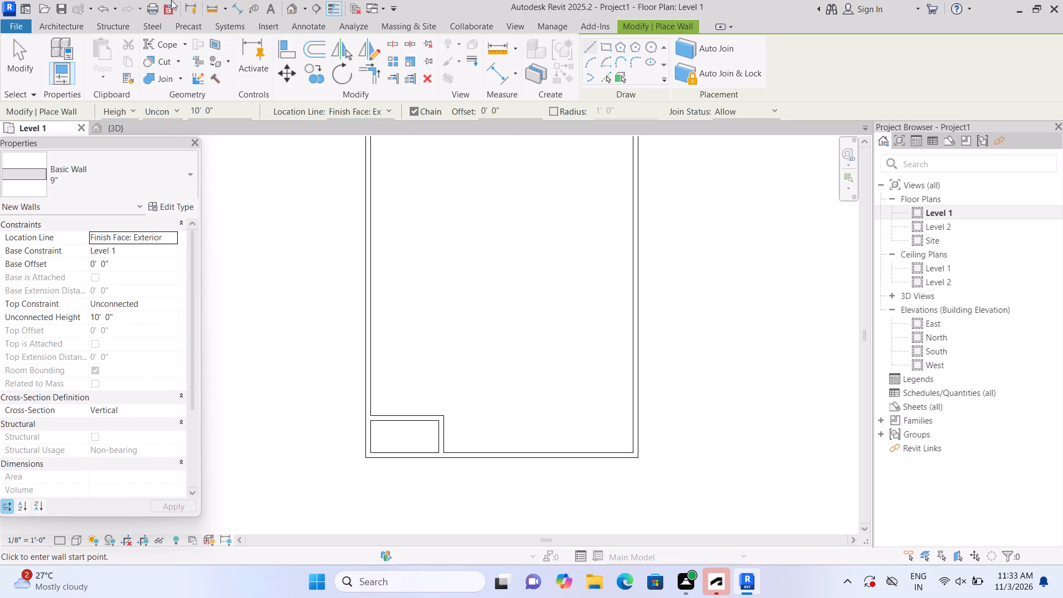
click(290, 11)
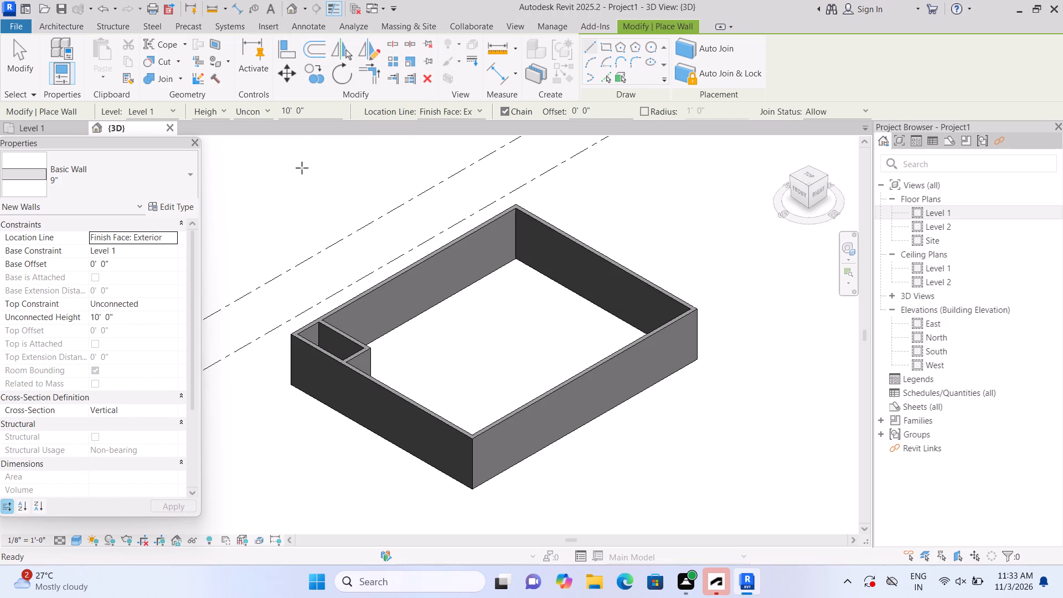
triple_click(917, 212)
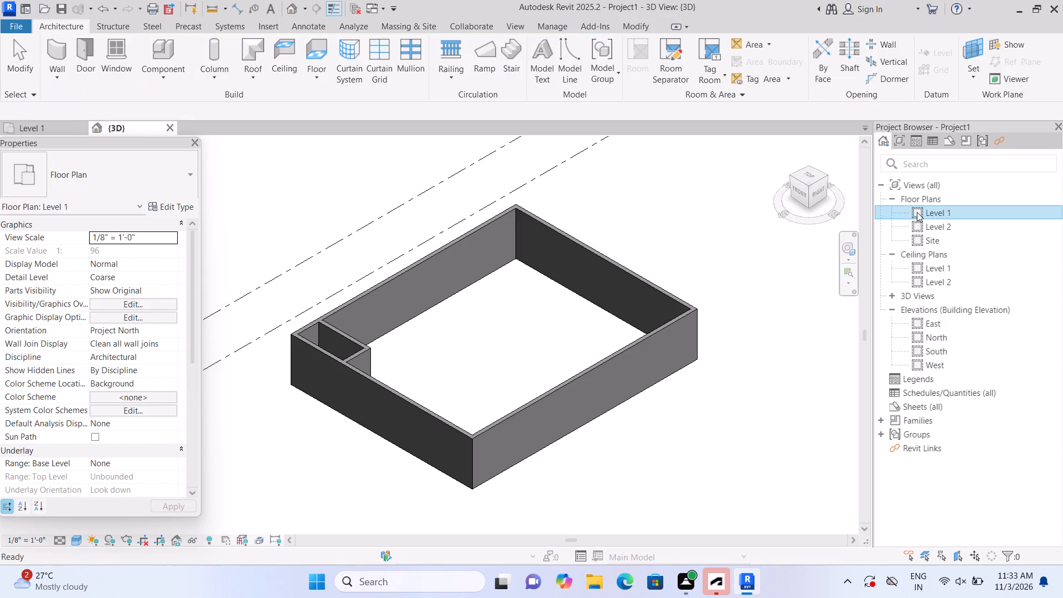
Delete the two interior 9" walls that enclose the small southwest corner room.
double_click(414, 416)
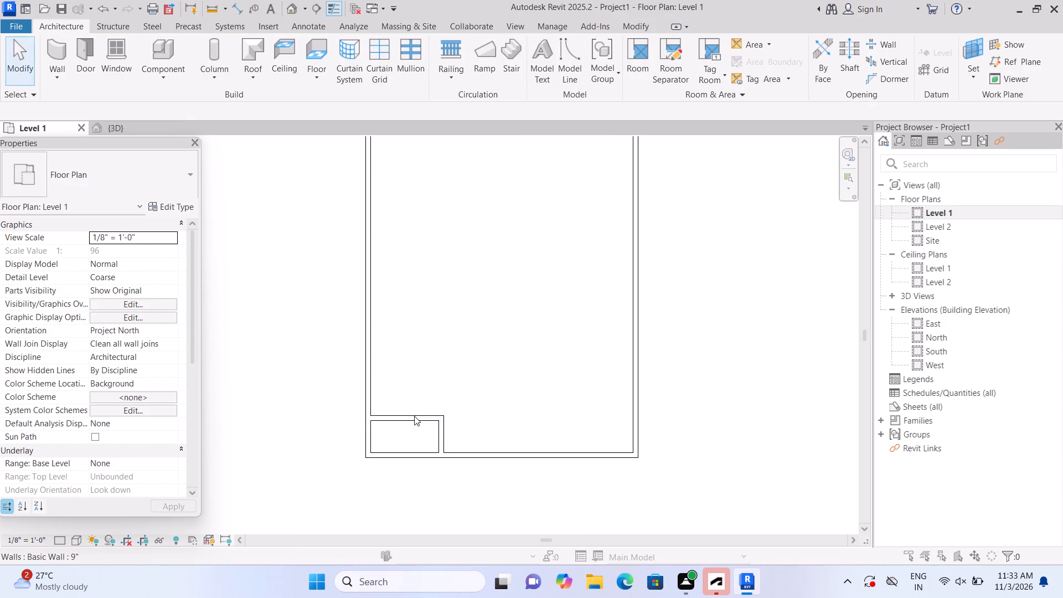
click(623, 130)
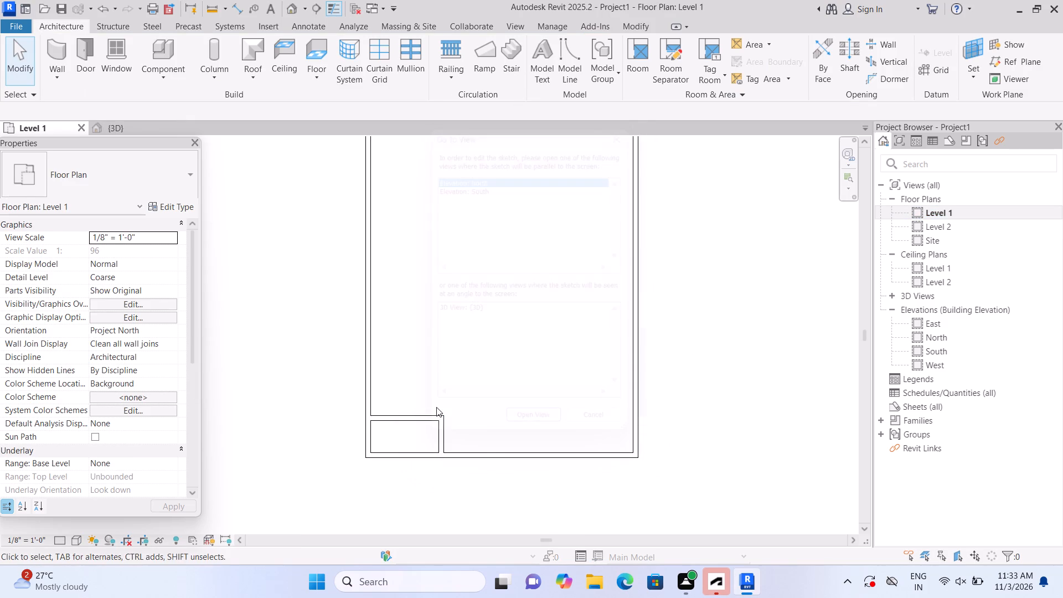
click(428, 417)
key(Delete)
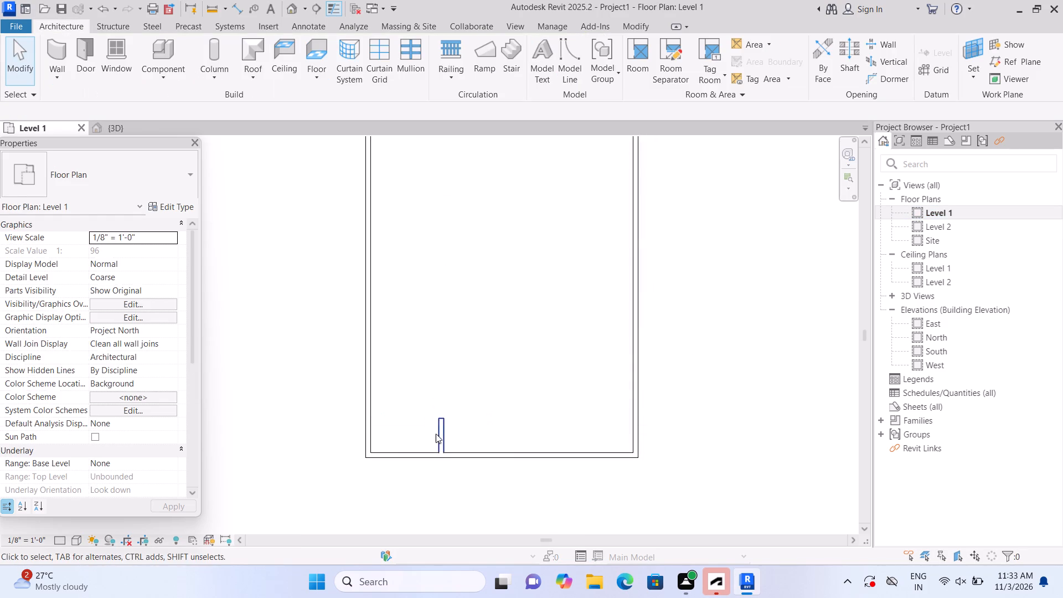
click(441, 435)
key(Delete)
Enclose a larger southwest corner room with 9" walls running about 15'-6" east from the west wall, then 10' south to the south wall.
double_click(44, 50)
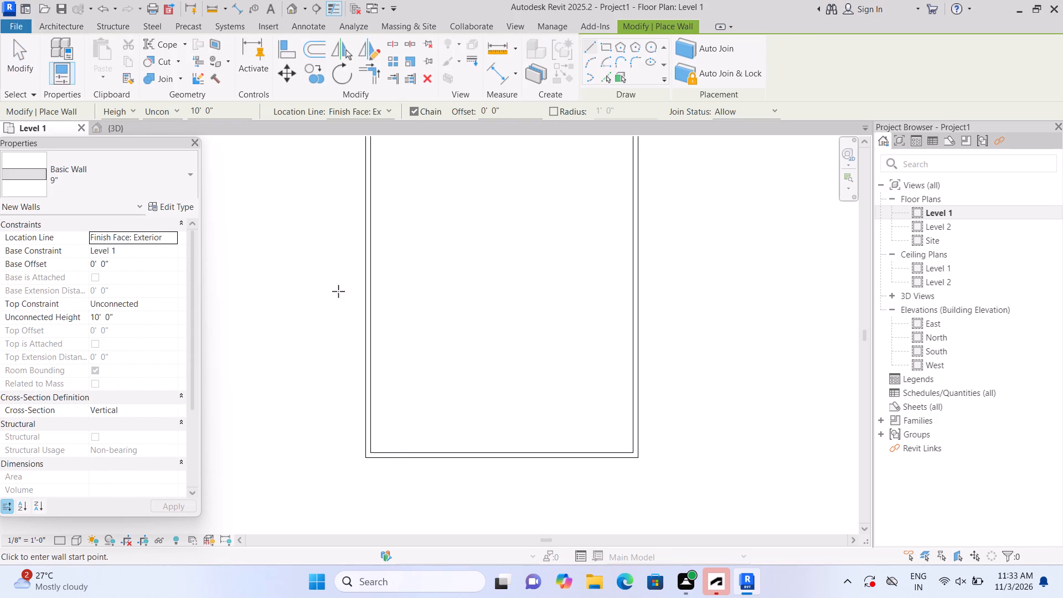
click(369, 390)
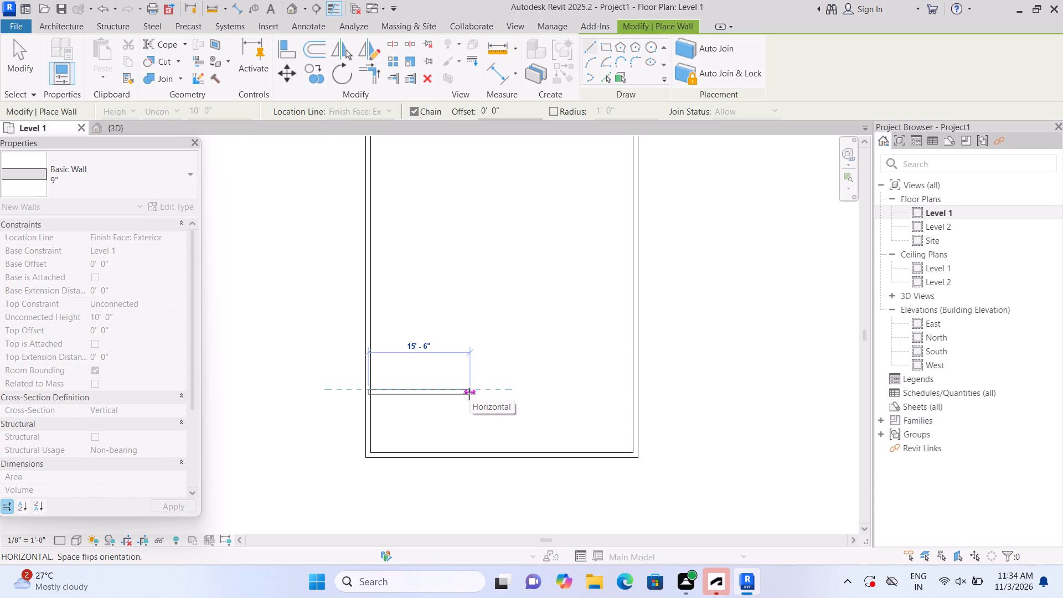
click(469, 394)
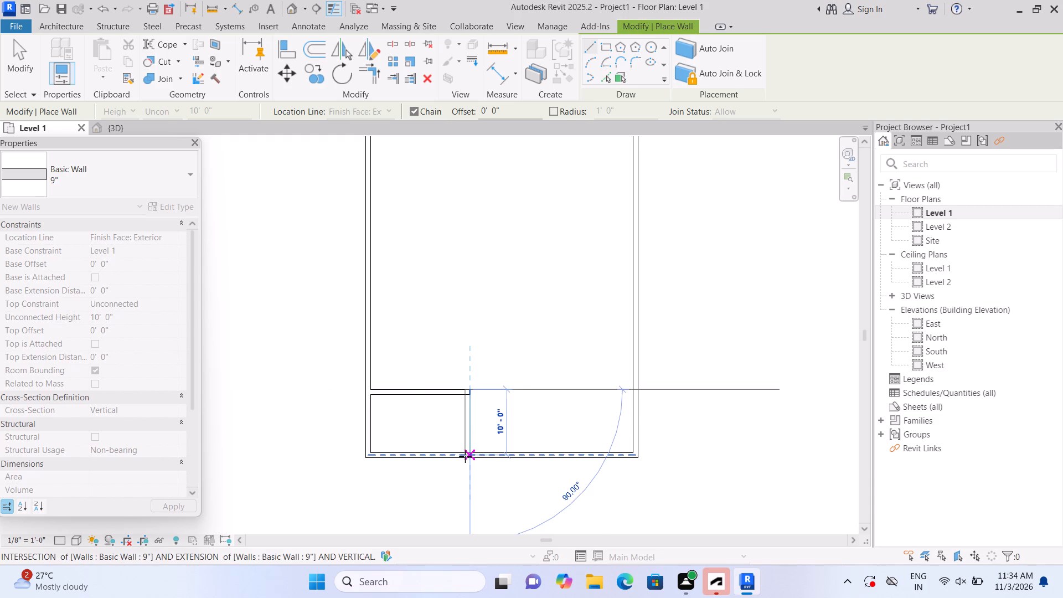
click(465, 456)
key(Escape)
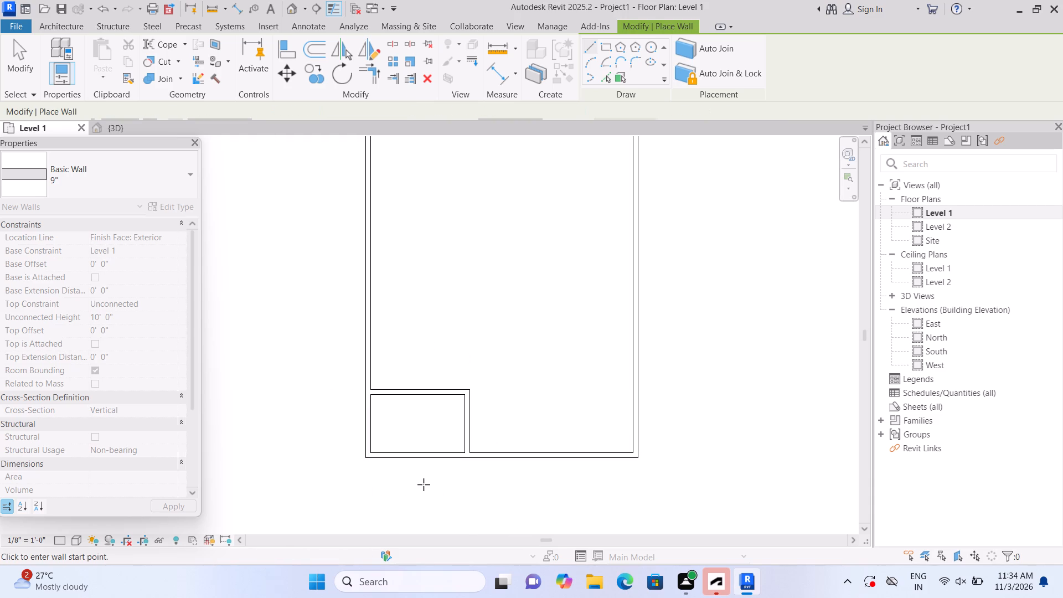
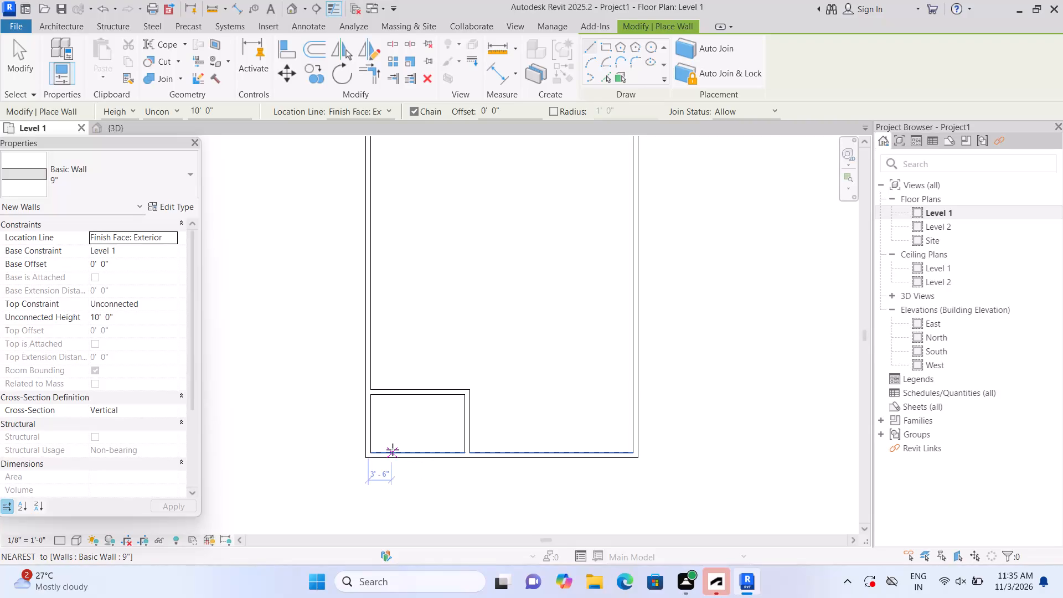
Draw a Curtain Wall 1 segment about 6'-6" long on the south wall, running east from the wall's midpoint.
click(65, 23)
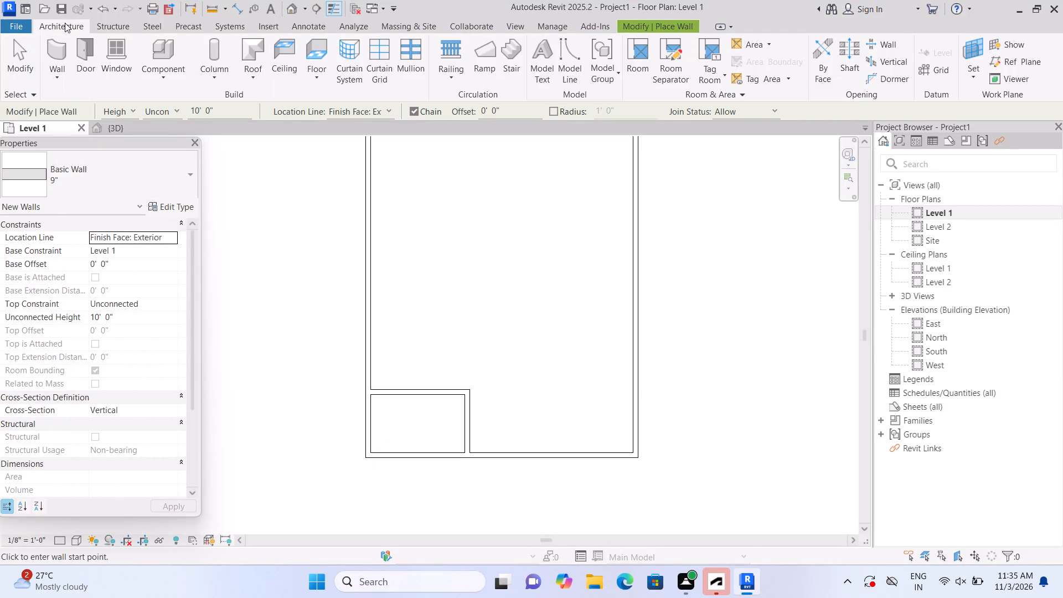
click(56, 56)
click(177, 175)
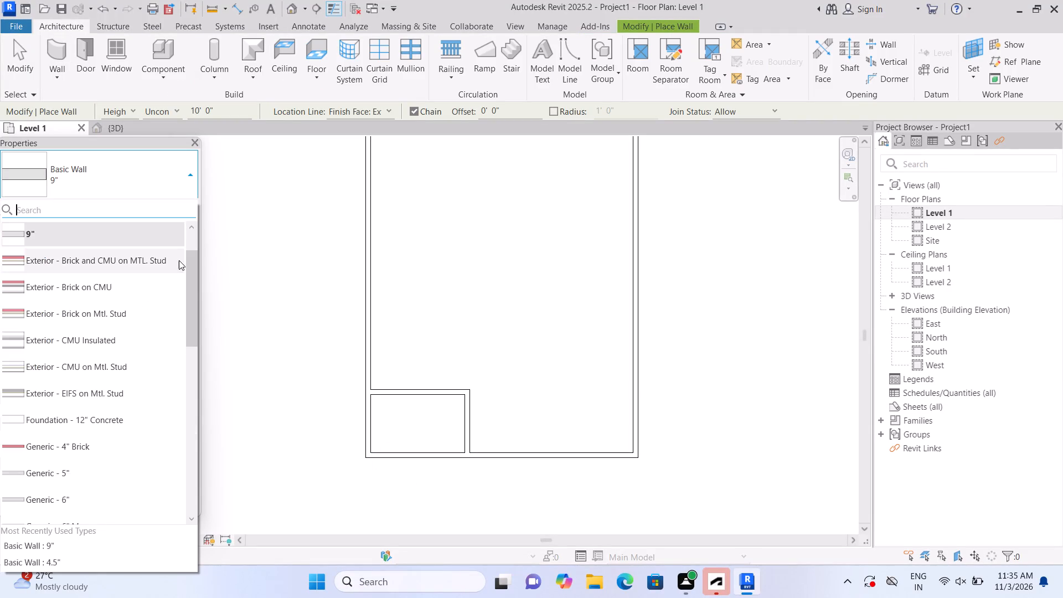
scroll(176, 272, down, 8)
click(137, 397)
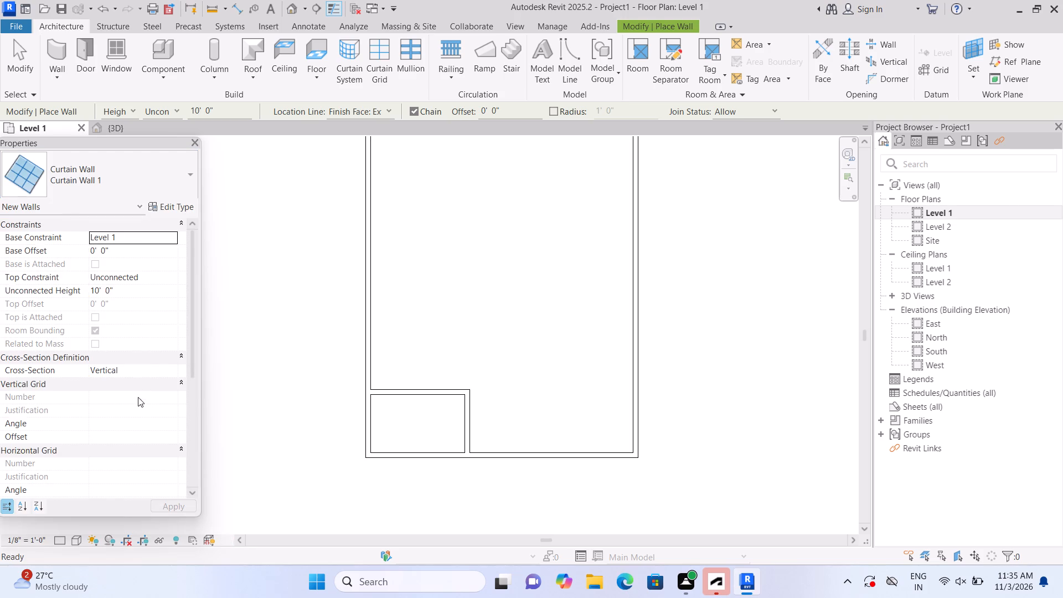
click(502, 456)
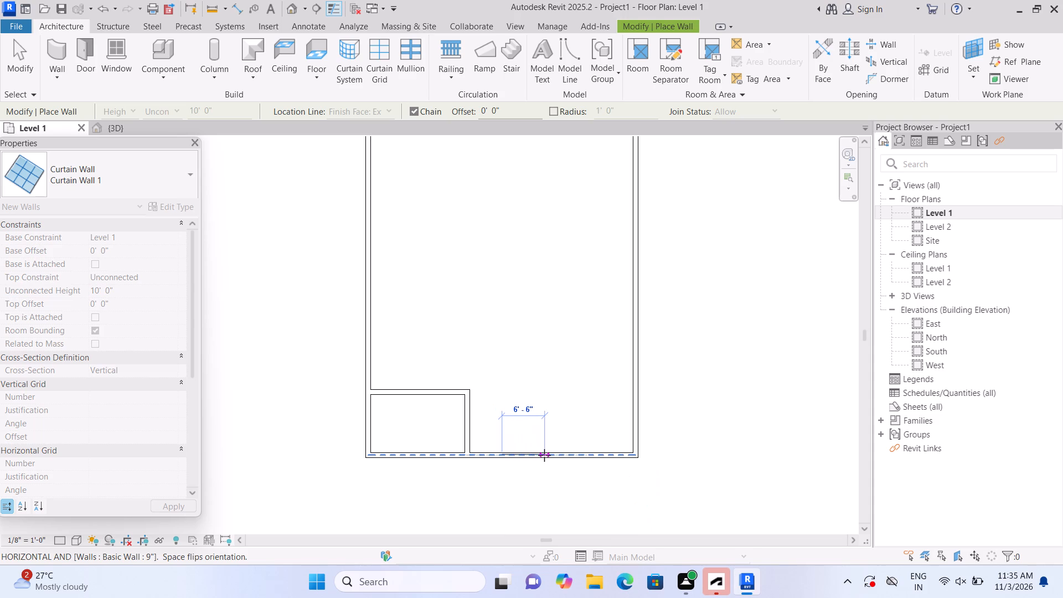
click(544, 455)
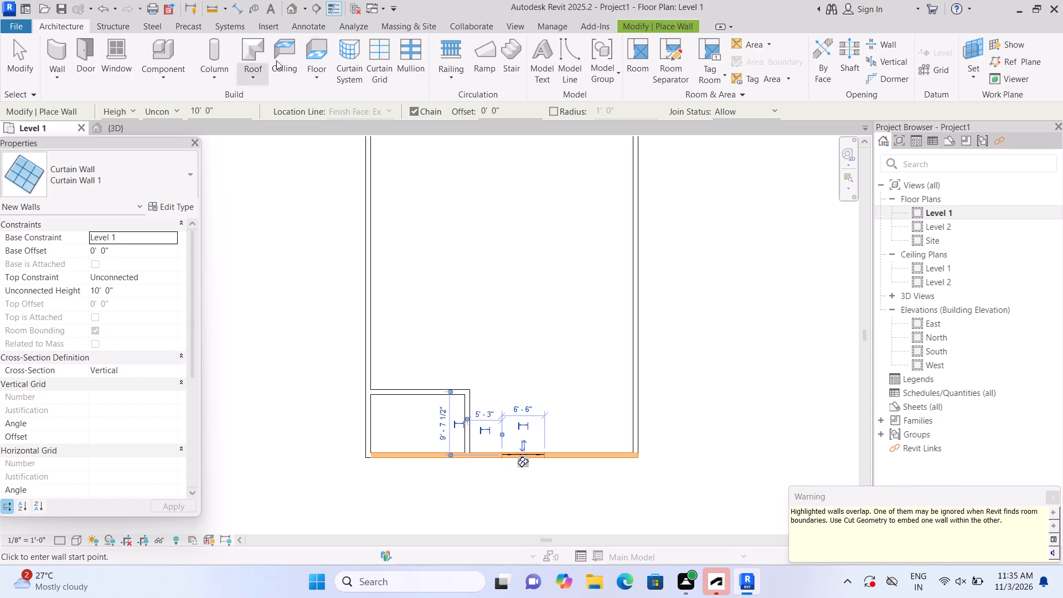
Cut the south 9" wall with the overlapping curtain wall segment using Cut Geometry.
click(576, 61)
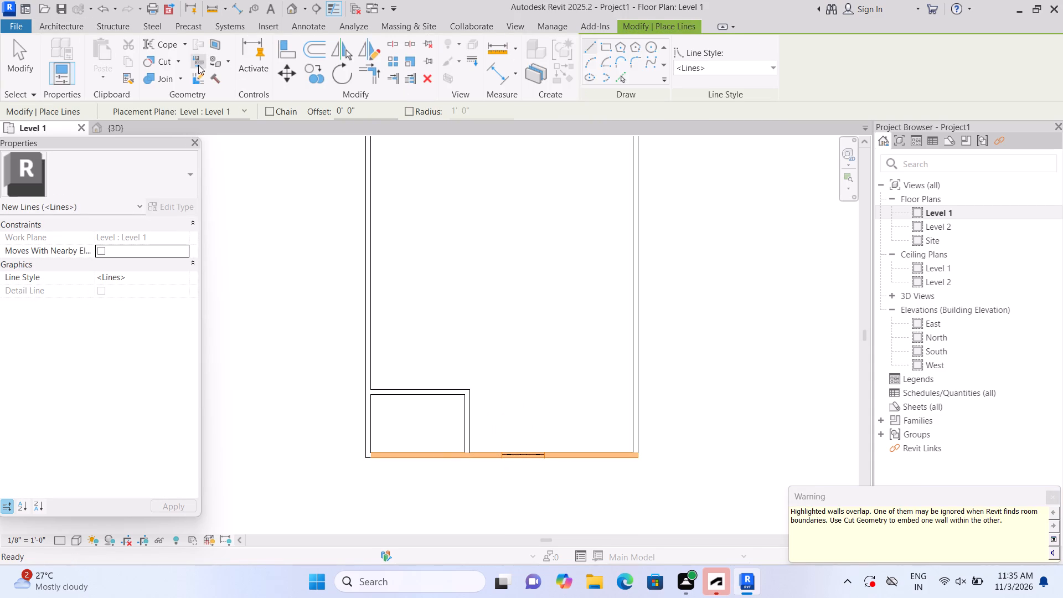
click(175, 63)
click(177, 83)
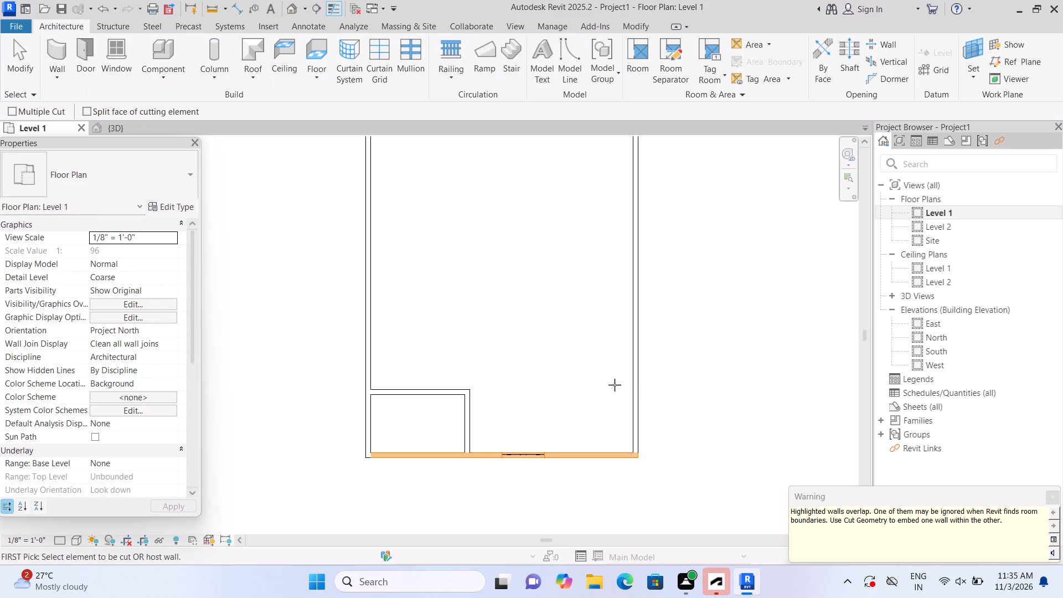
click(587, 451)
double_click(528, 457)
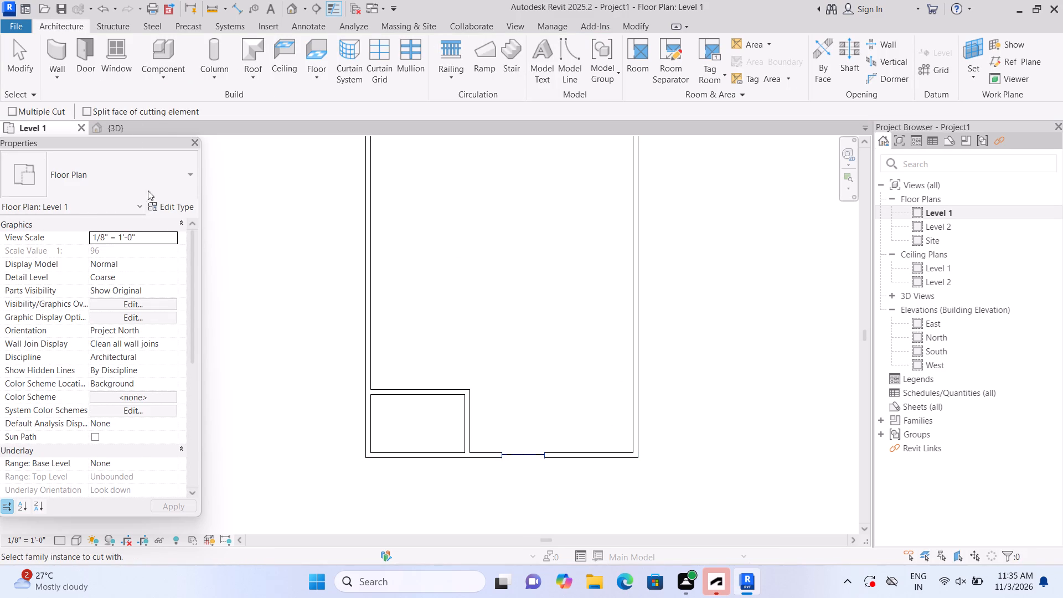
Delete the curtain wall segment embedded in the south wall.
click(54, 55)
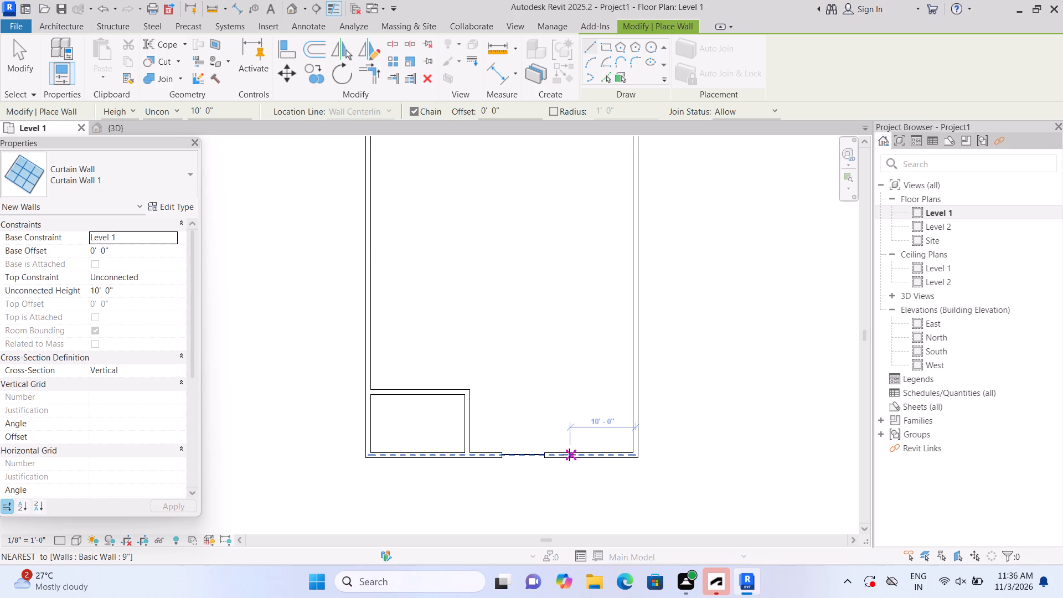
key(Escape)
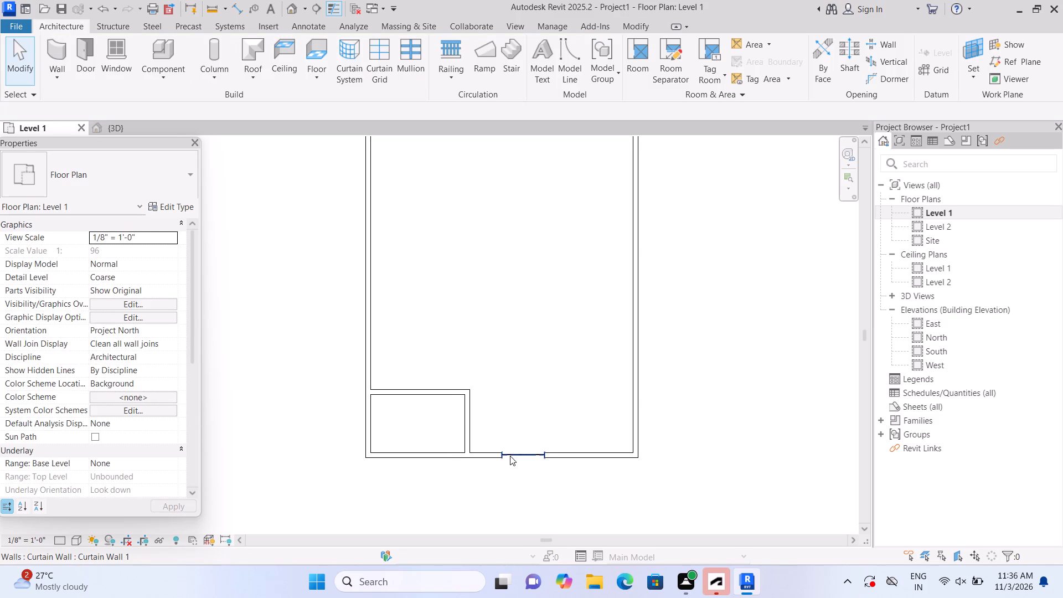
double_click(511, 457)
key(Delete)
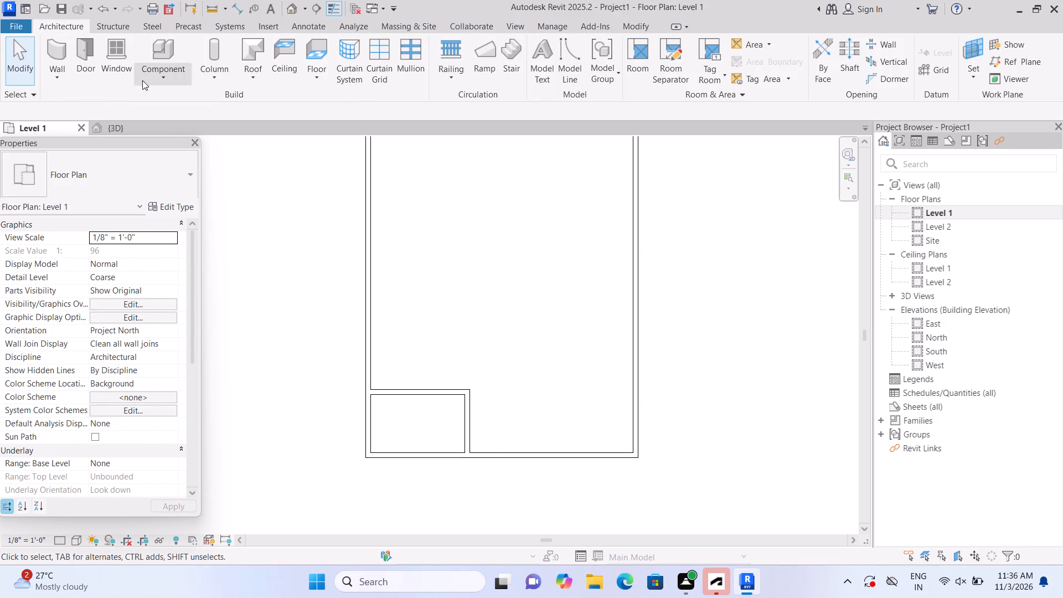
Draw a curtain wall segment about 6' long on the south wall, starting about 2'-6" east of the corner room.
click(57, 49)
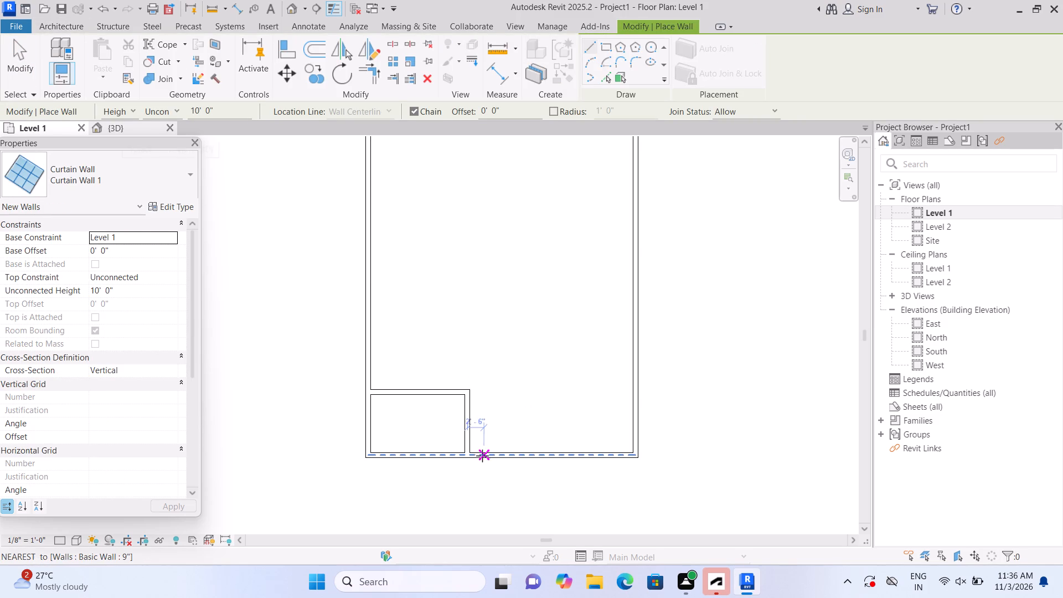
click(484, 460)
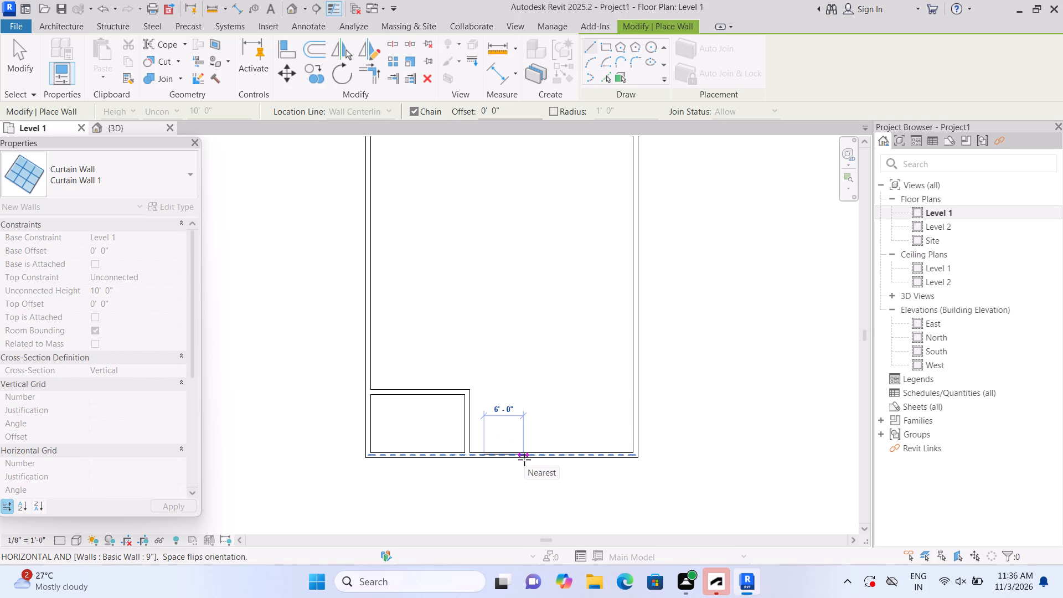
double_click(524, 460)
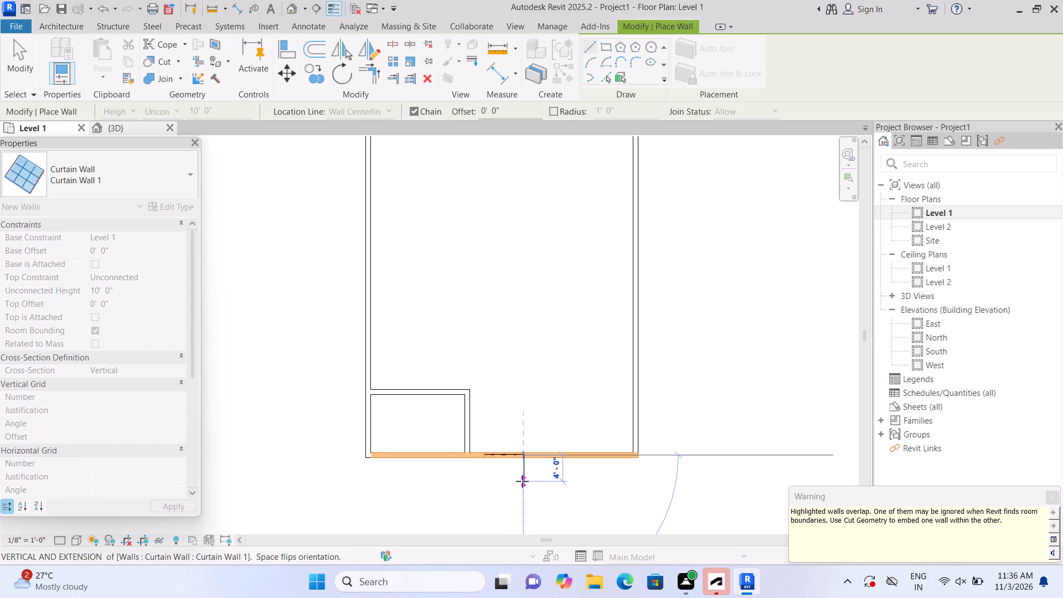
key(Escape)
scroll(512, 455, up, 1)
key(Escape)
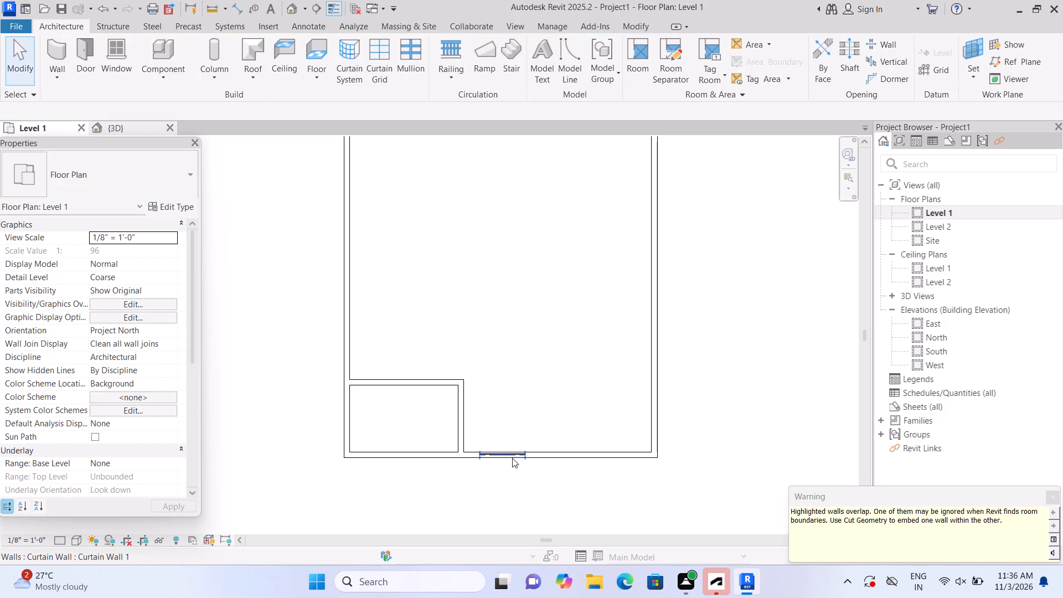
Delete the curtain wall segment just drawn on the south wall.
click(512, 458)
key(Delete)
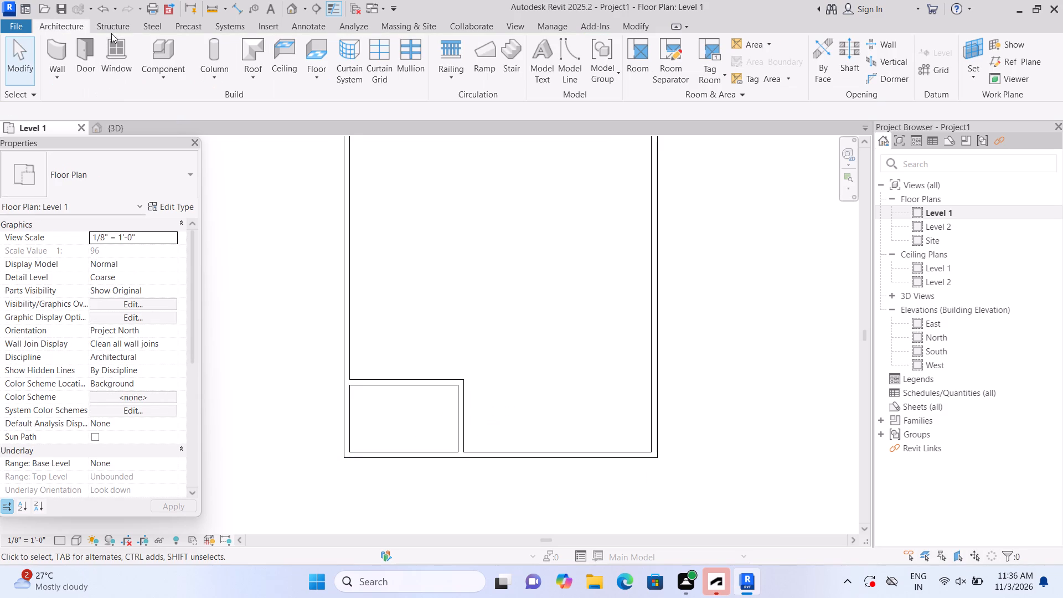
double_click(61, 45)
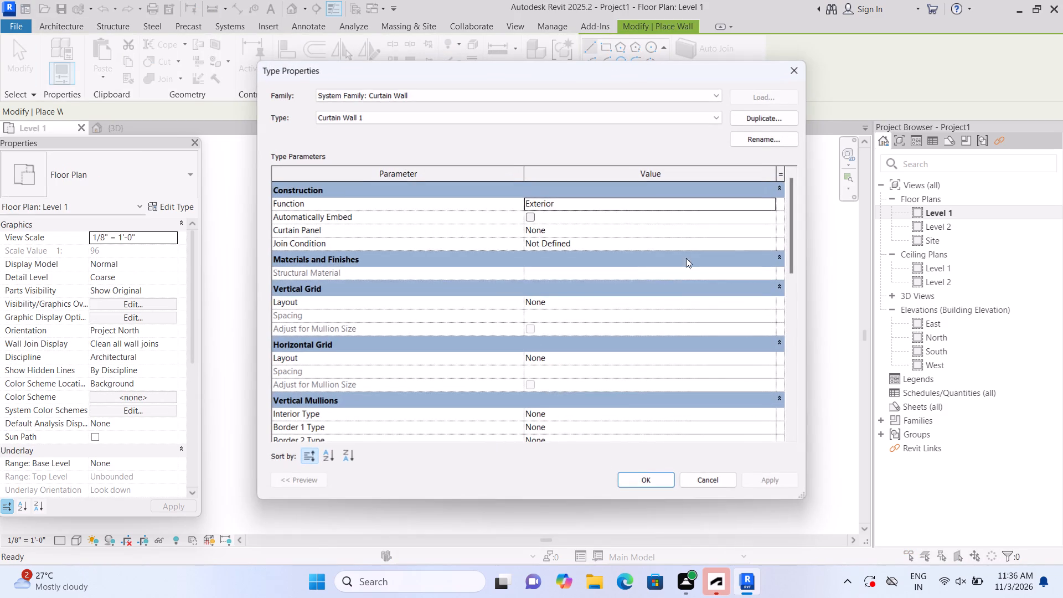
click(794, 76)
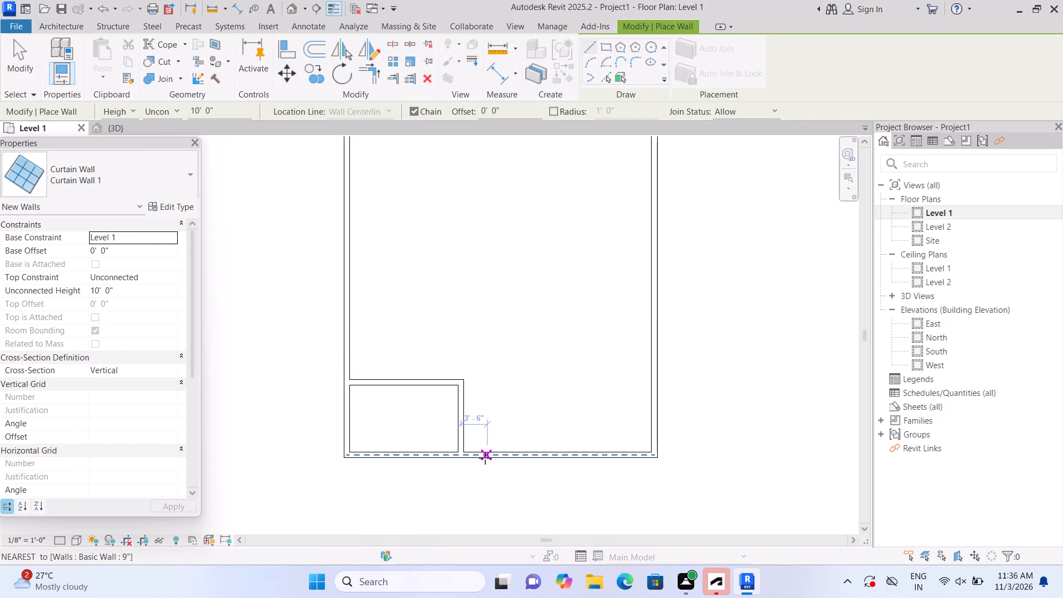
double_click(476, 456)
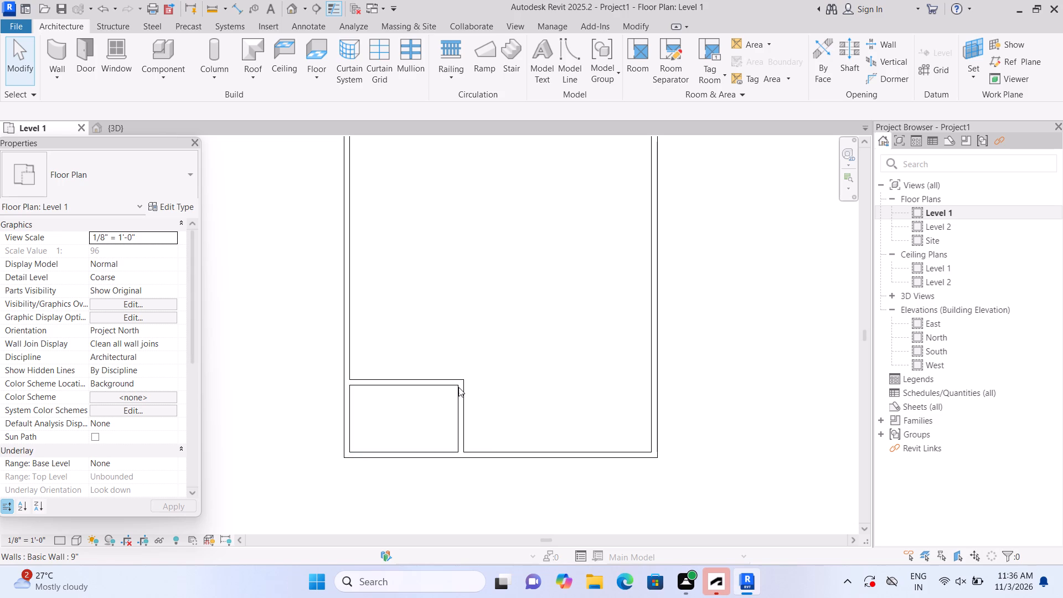
Draw a Curtain Wall 1 segment about 7' long on the south wall, starting about 2' east of the corner room's wall.
click(48, 43)
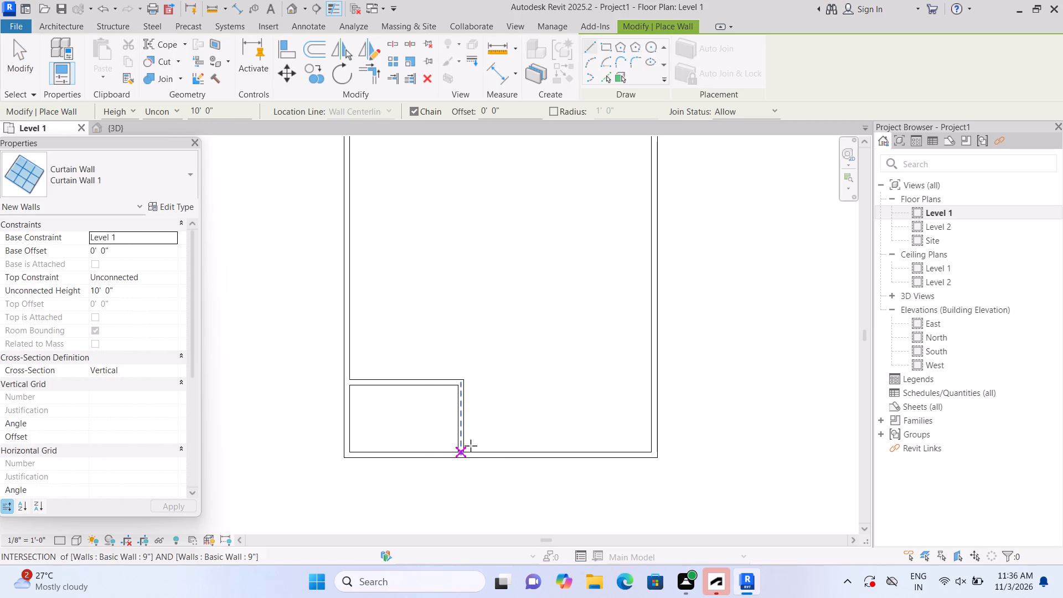
click(478, 451)
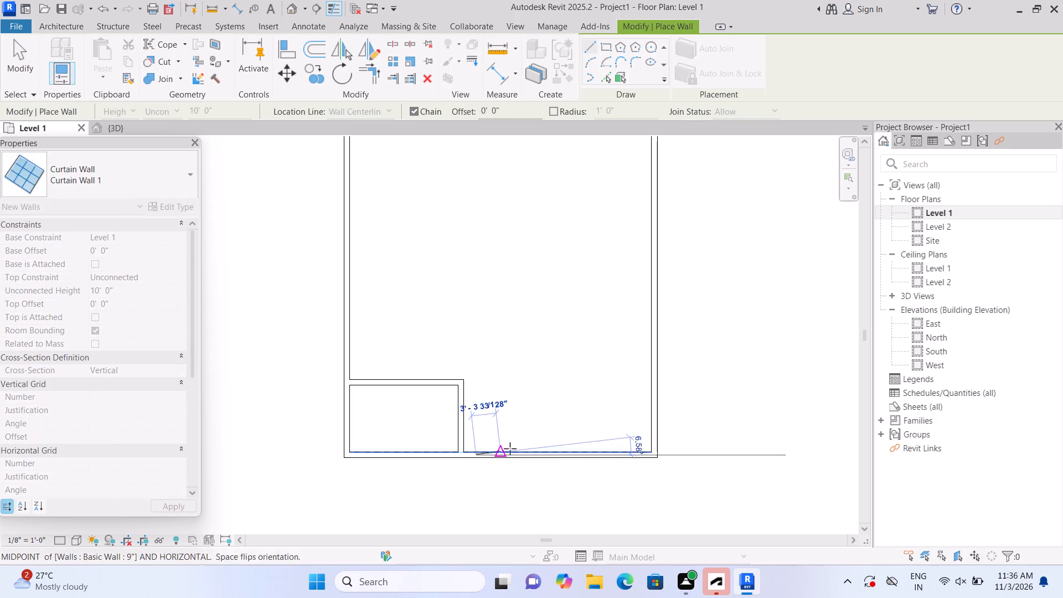
click(527, 456)
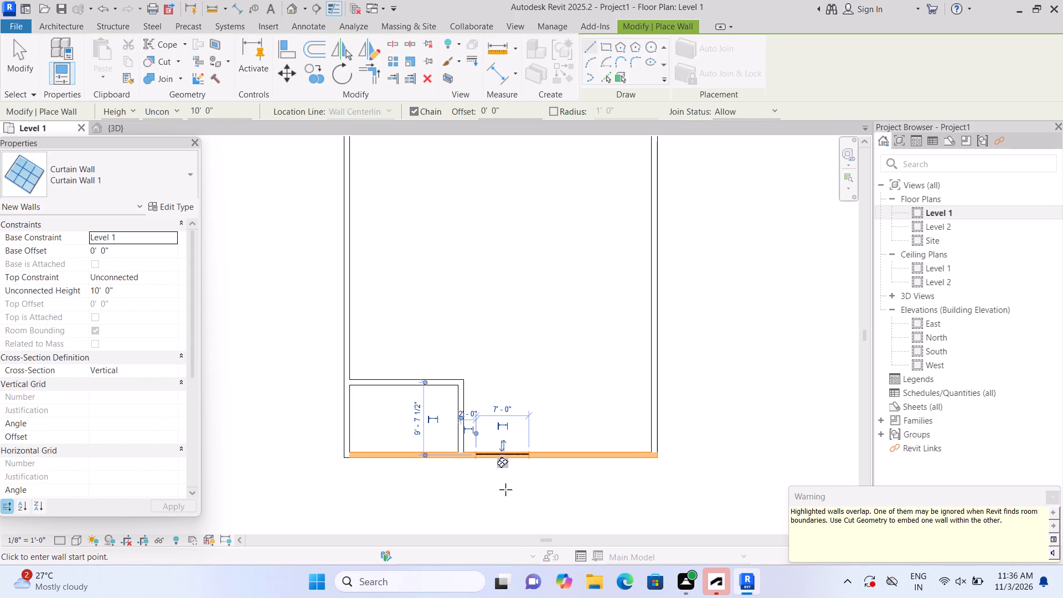
Cut the south 9" wall with the 7' curtain wall segment using Cut Geometry.
click(175, 60)
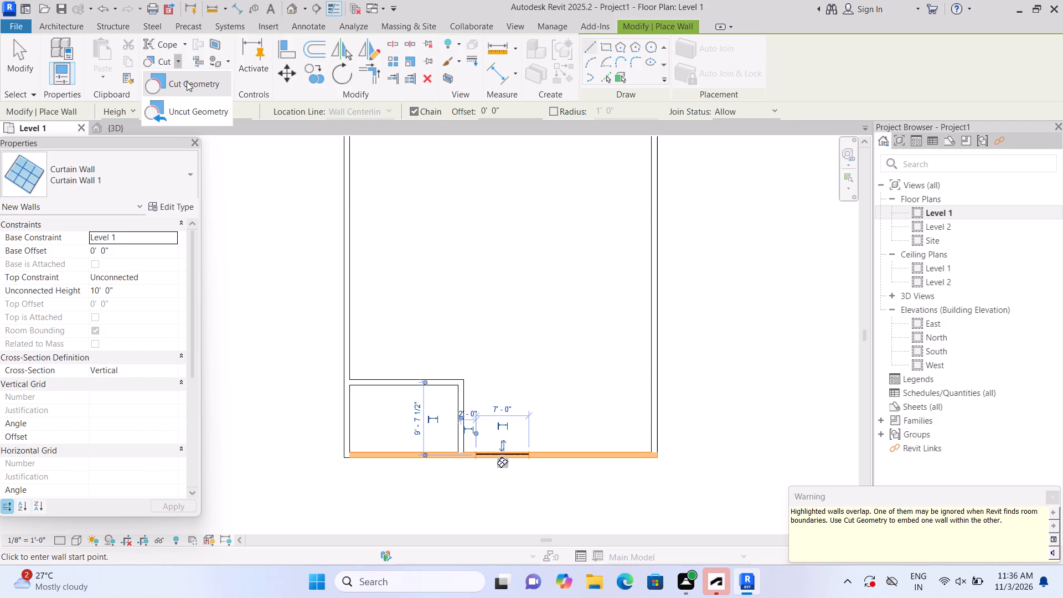
click(187, 81)
click(570, 457)
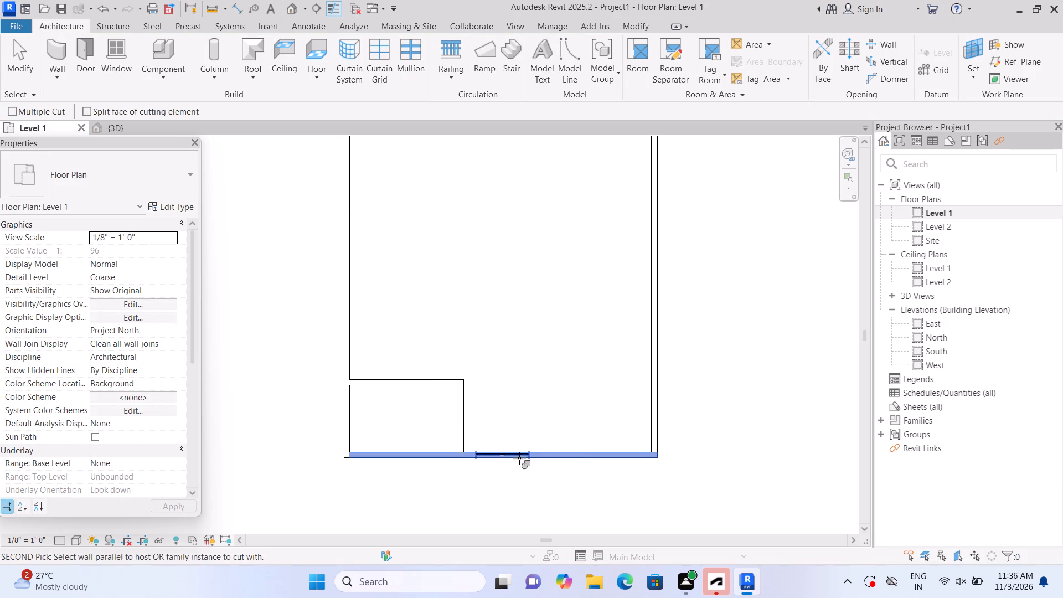
click(504, 452)
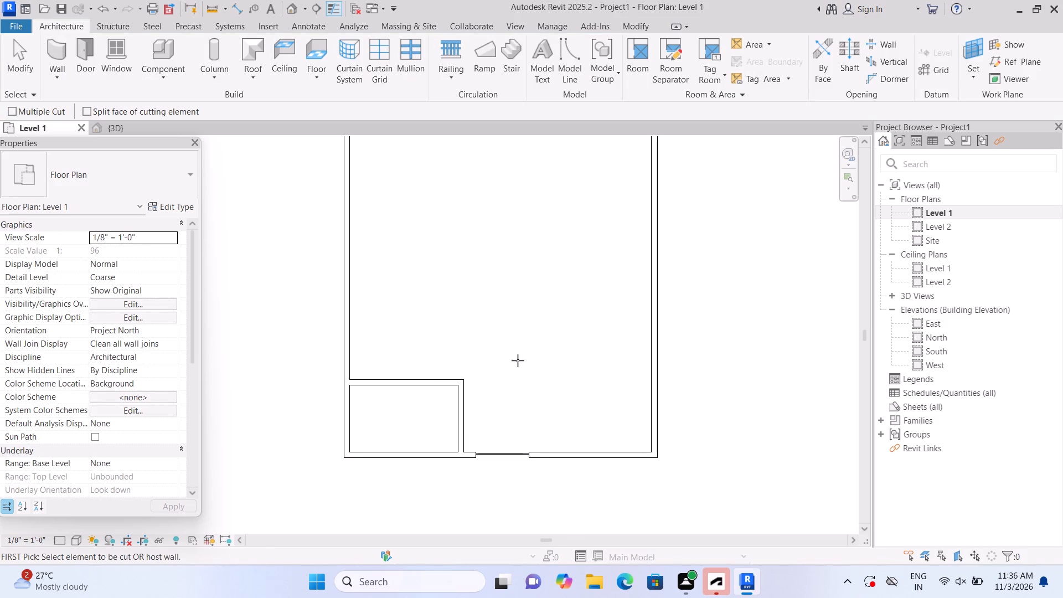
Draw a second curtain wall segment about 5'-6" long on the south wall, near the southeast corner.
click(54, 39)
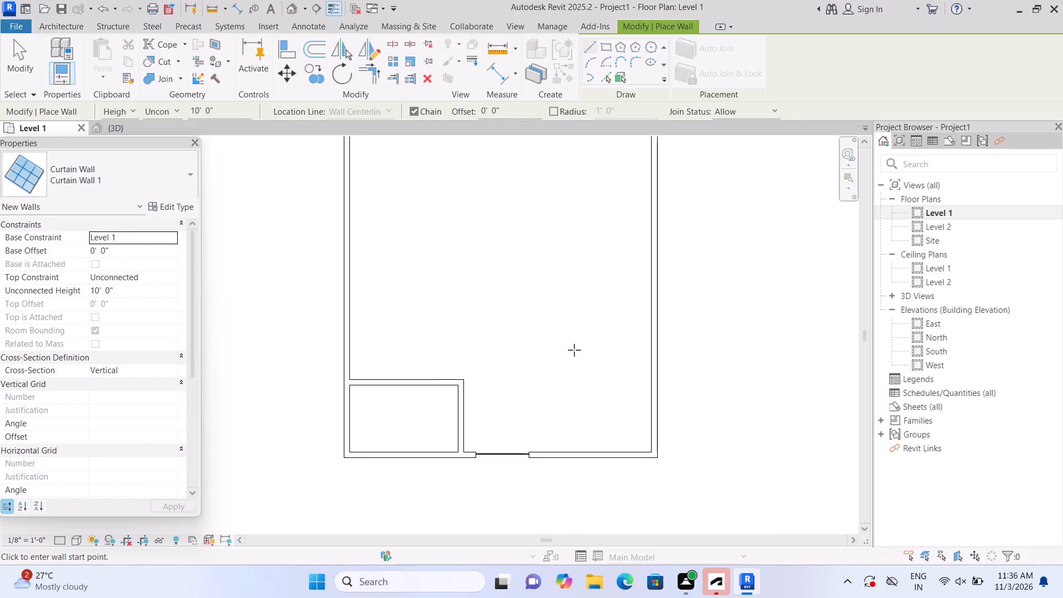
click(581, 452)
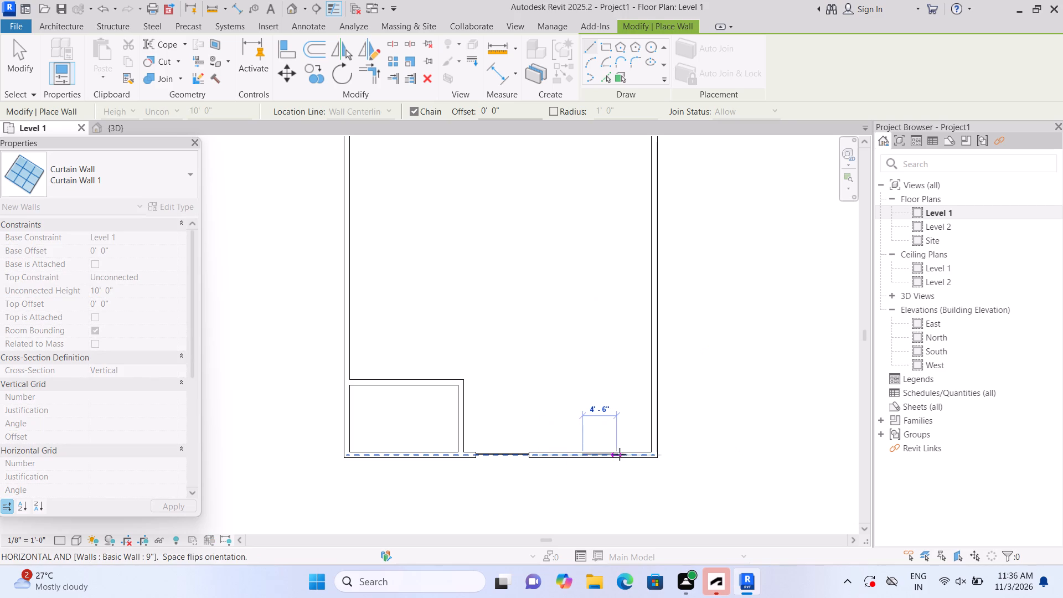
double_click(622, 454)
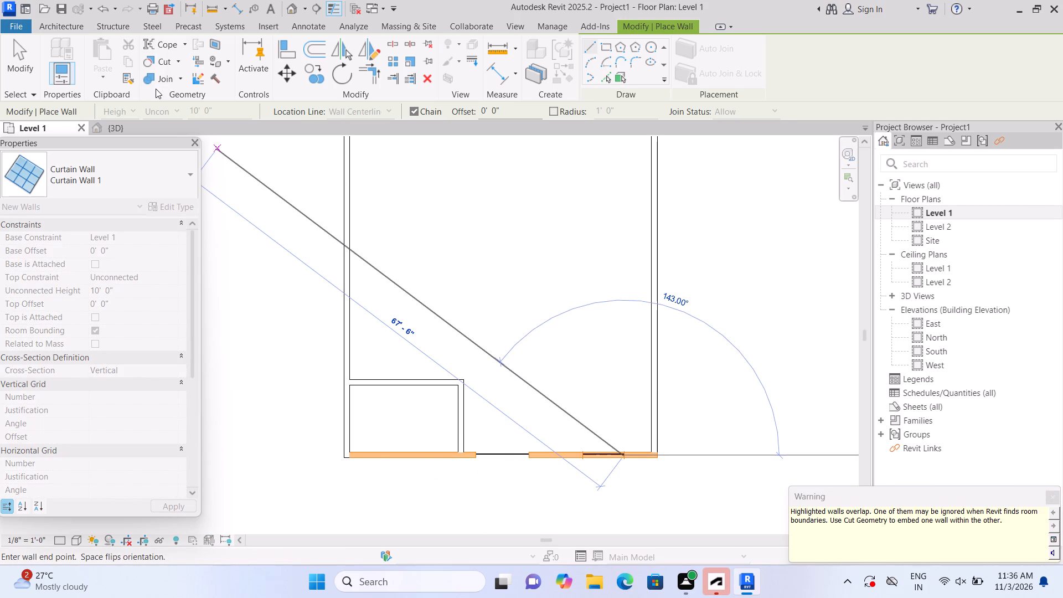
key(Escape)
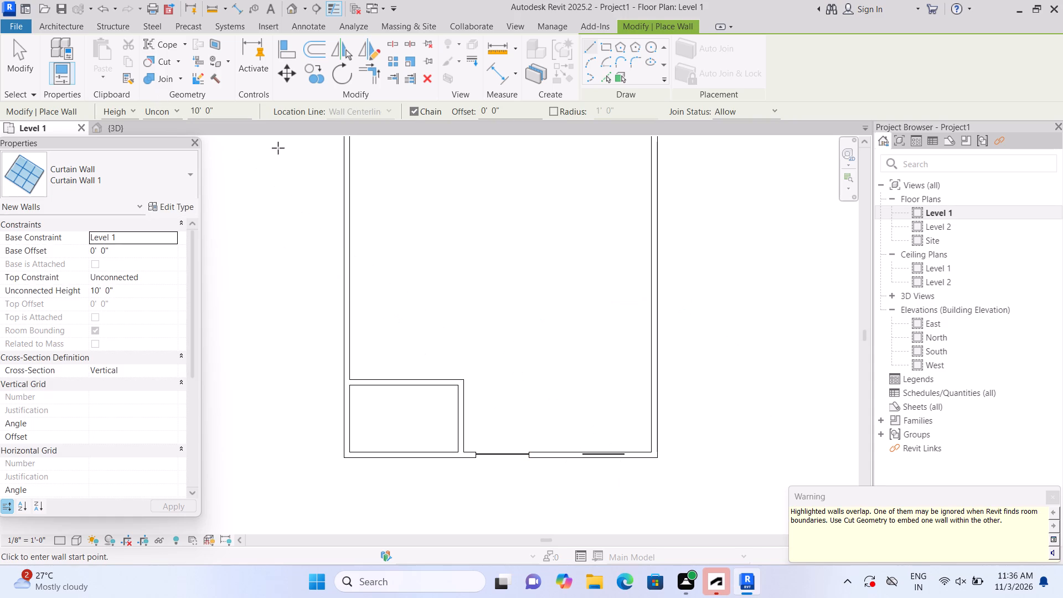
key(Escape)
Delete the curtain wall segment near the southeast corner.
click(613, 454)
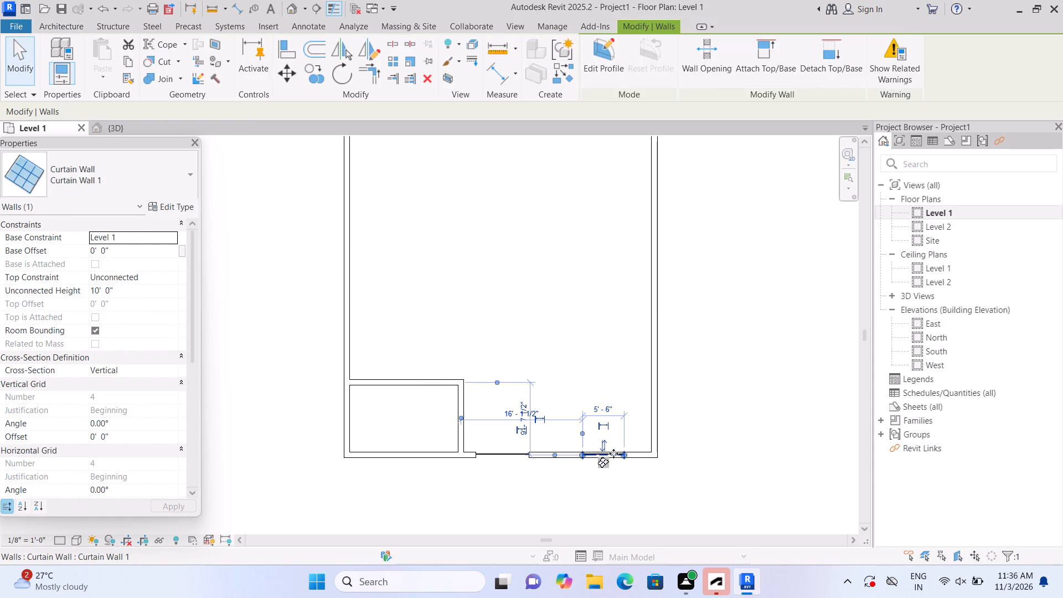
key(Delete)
Redraw a Curtain Wall 1 segment about 5'-6" long on the south wall, slightly closer to the southeast corner.
click(56, 47)
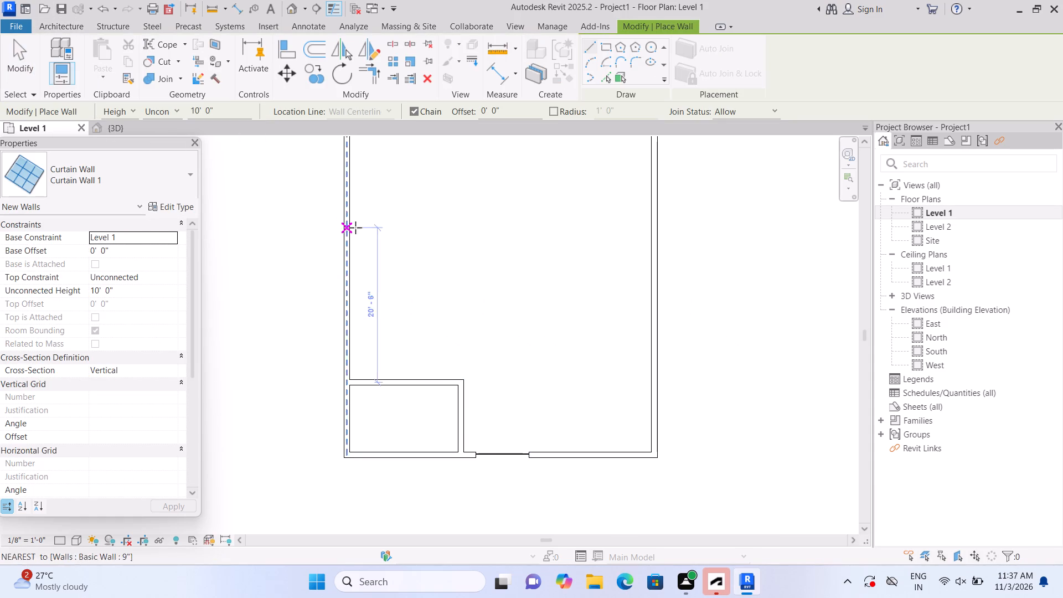
click(588, 459)
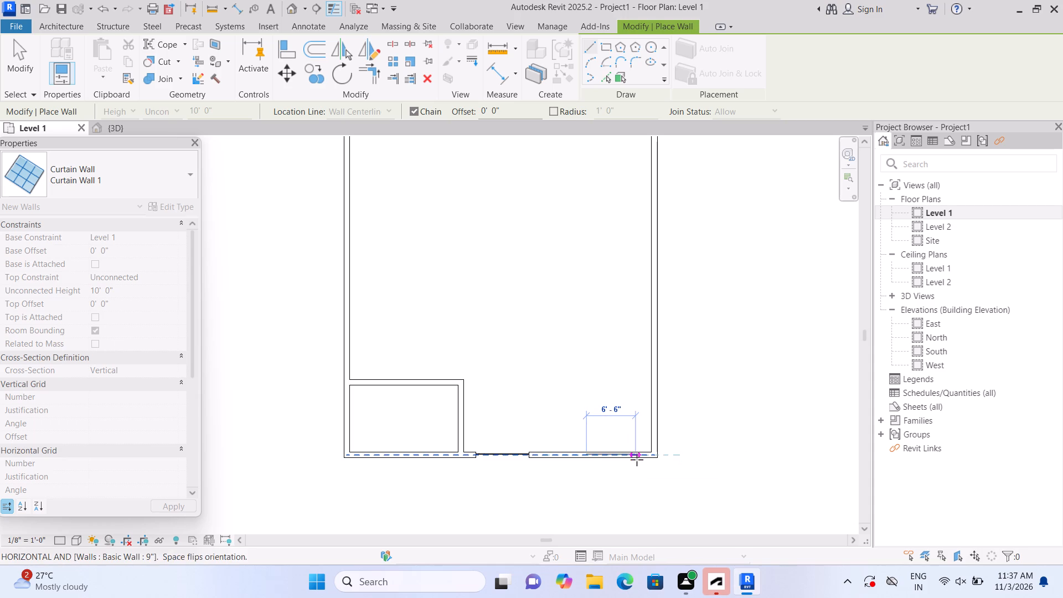
double_click(627, 459)
key(Escape)
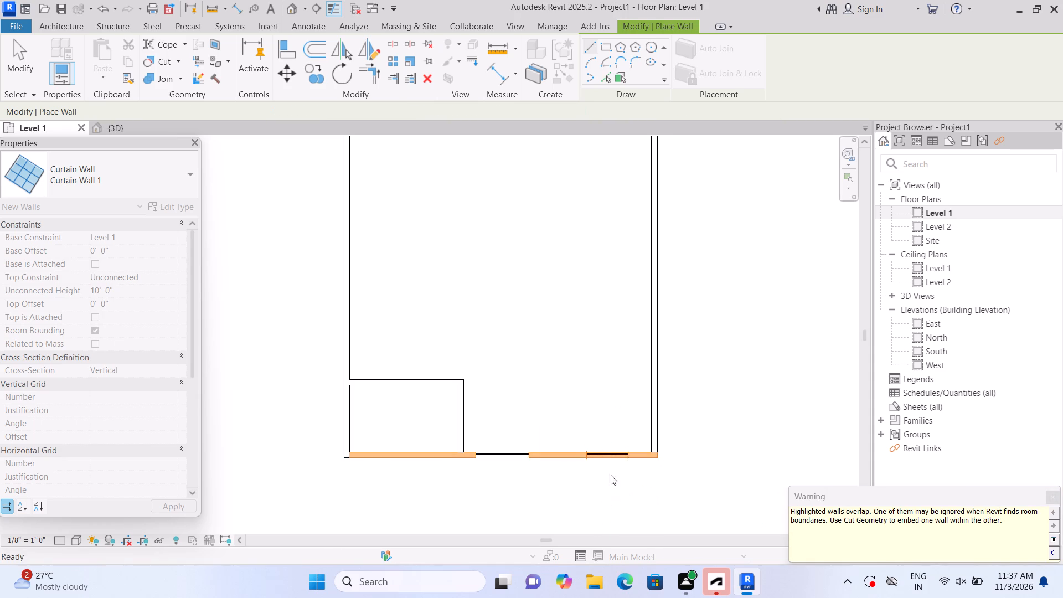
scroll(610, 448, up, 1)
key(Escape)
Delete the 5'-6" curtain wall segment on the south wall near the southeast corner.
click(607, 456)
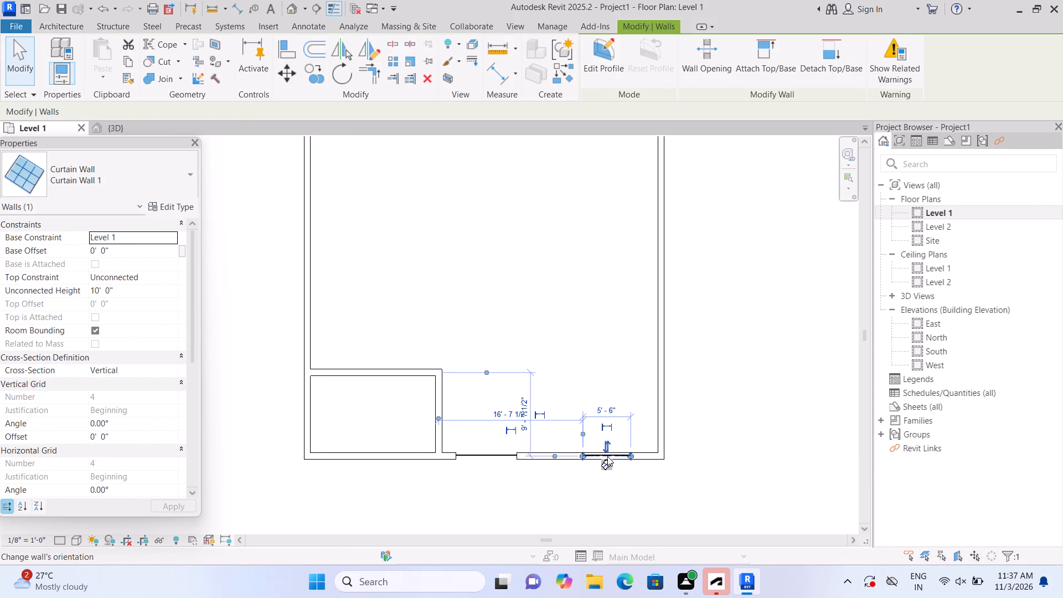
key(Delete)
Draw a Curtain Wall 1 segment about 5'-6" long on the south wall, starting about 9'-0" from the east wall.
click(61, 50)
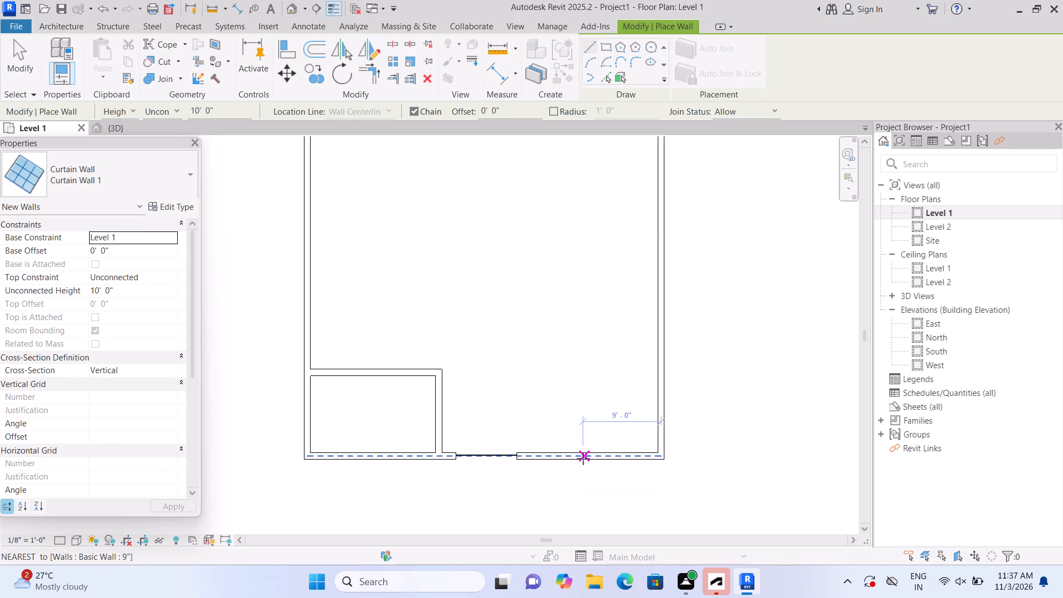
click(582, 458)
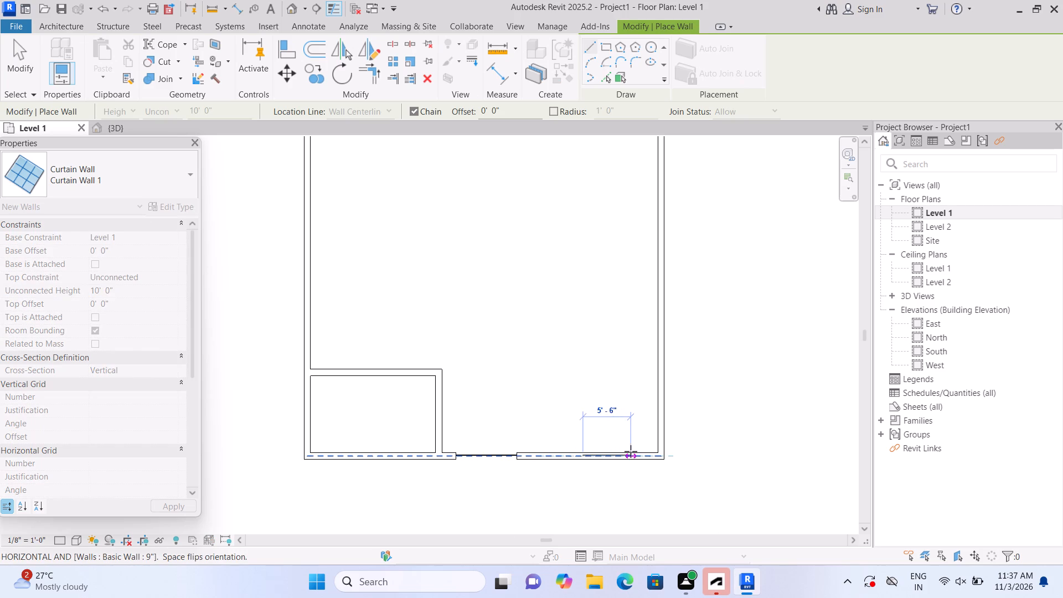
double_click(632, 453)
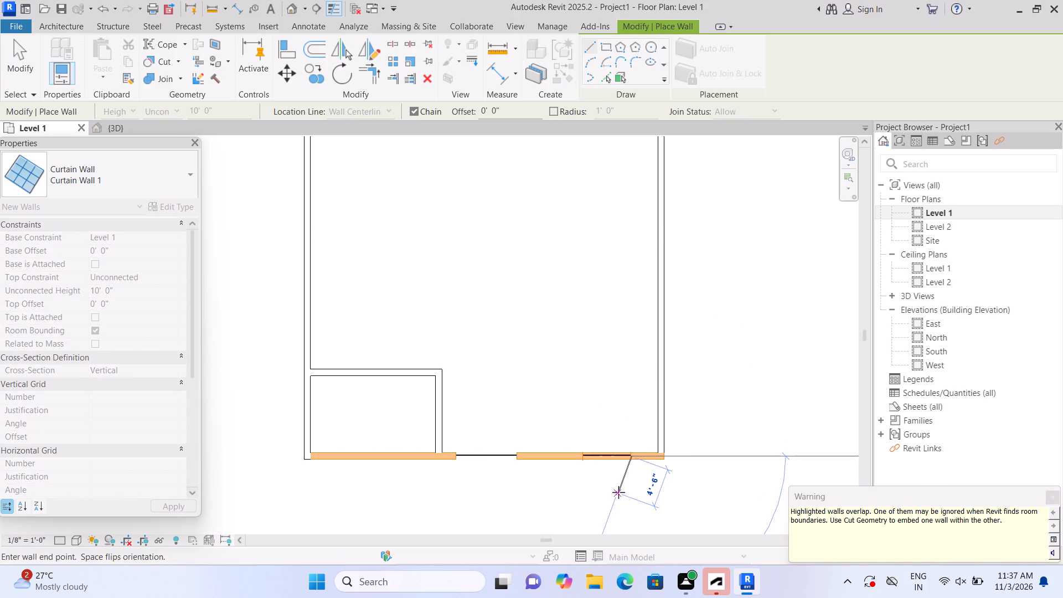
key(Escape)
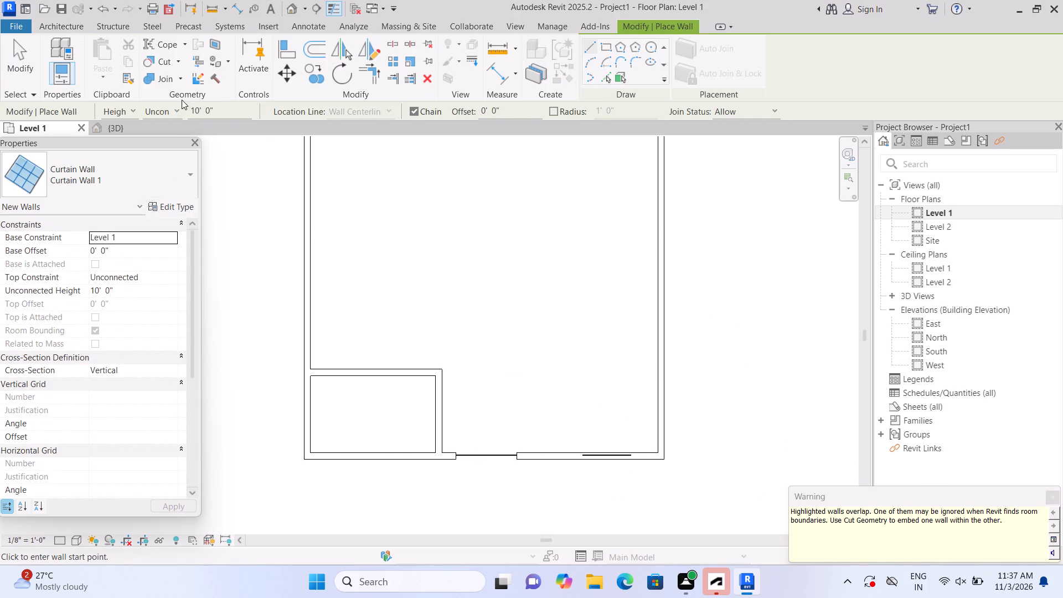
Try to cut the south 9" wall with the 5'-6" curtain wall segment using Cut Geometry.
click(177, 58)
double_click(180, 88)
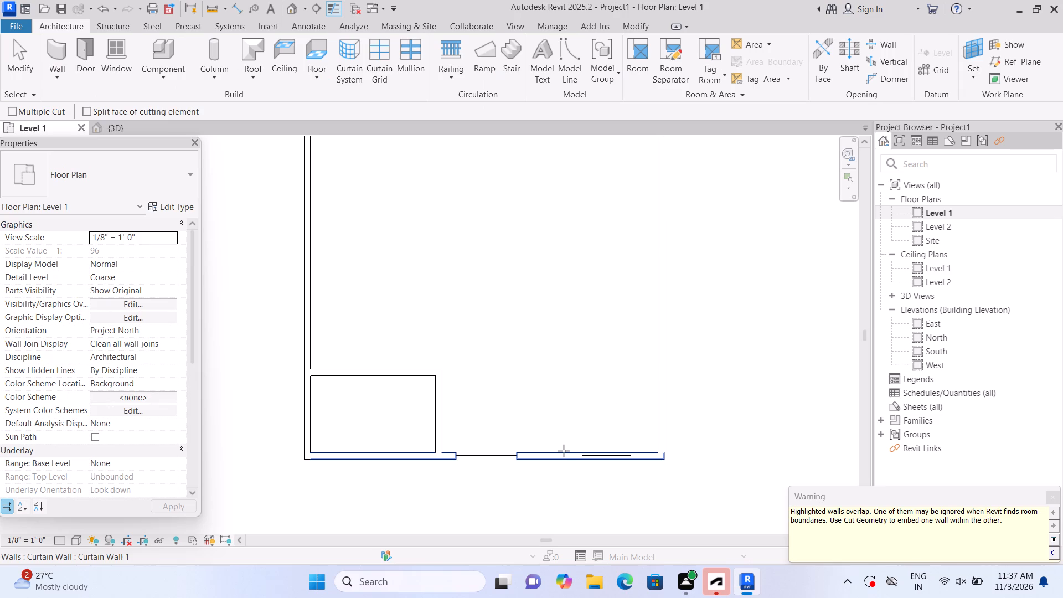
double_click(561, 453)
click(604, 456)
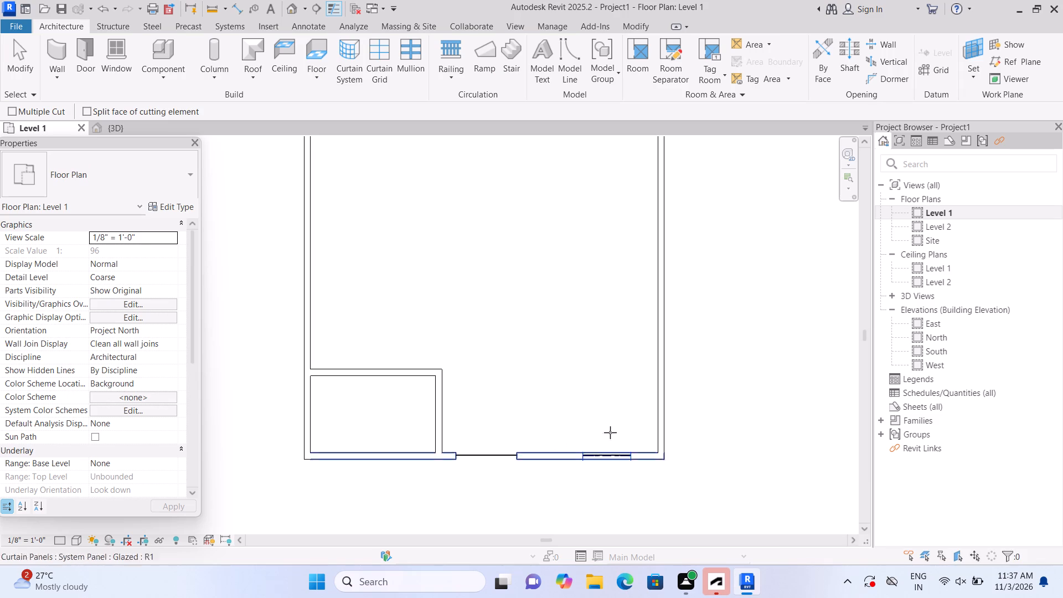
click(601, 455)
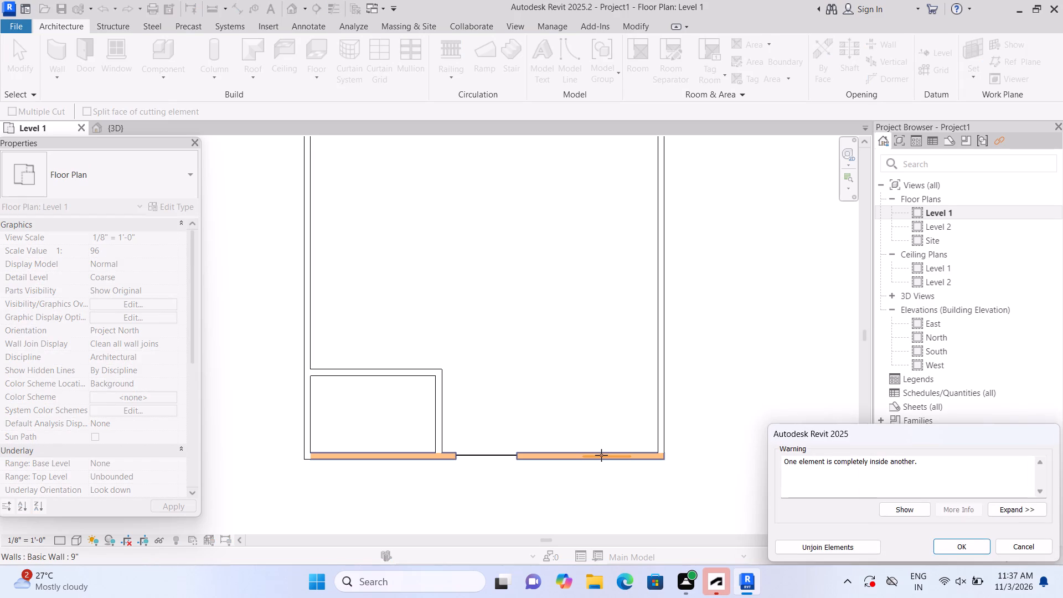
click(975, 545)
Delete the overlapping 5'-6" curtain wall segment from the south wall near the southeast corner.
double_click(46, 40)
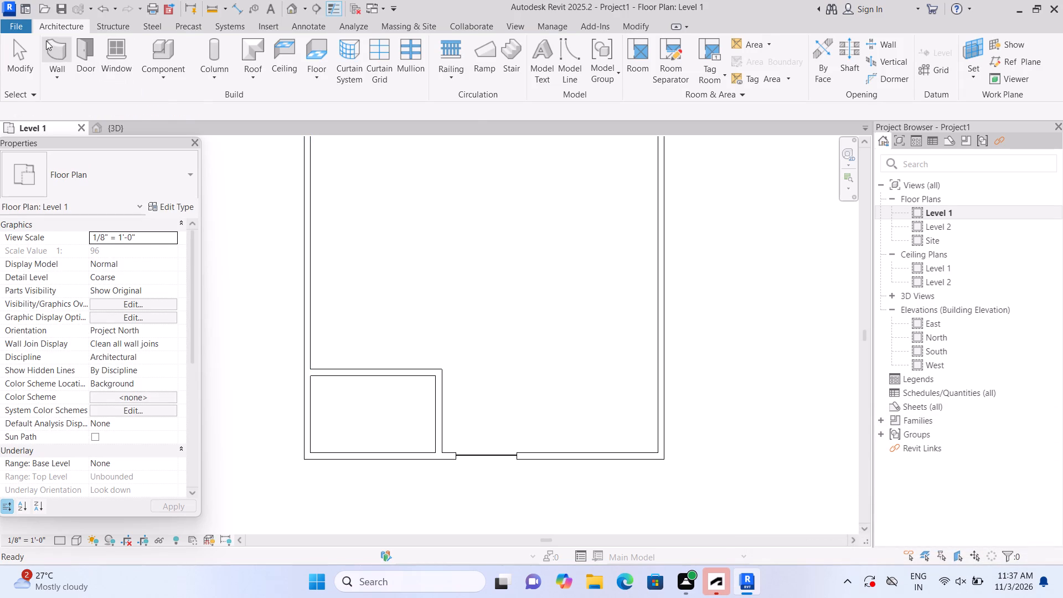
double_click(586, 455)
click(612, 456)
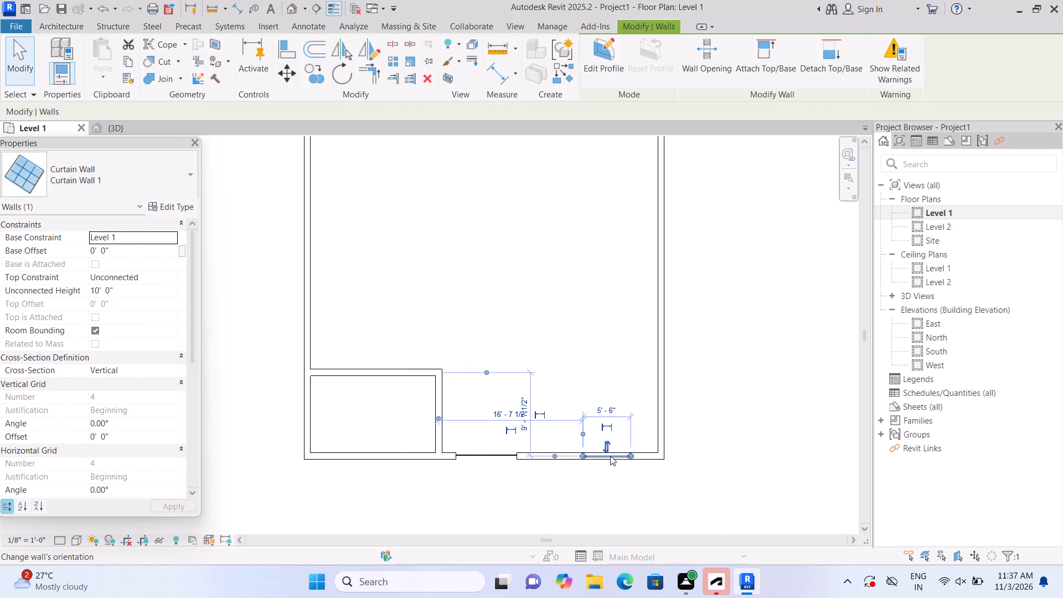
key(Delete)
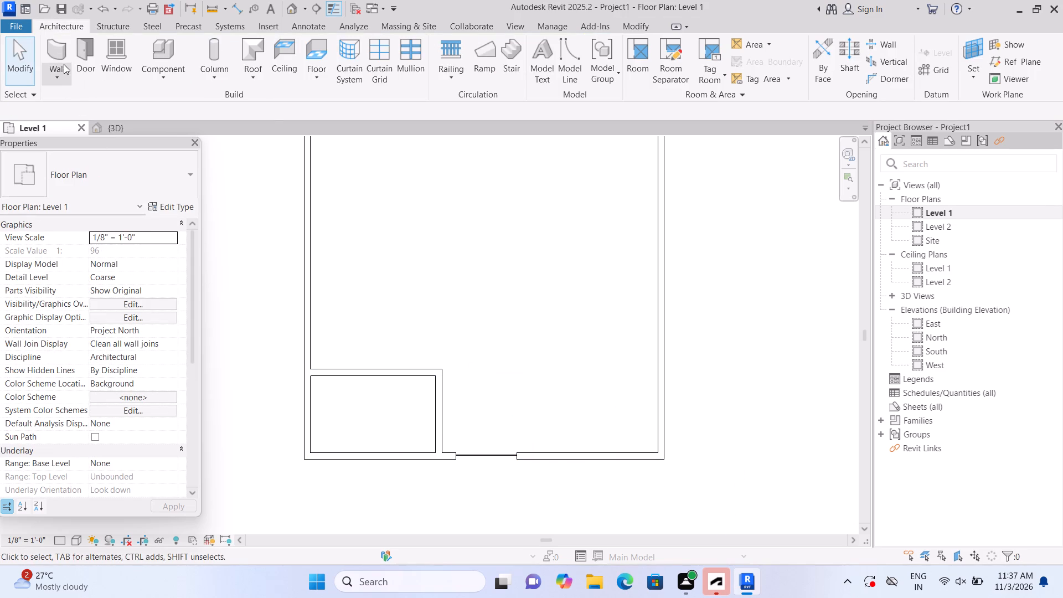
Draw a Curtain Wall 1 segment about 5'-0" long on the south wall, starting about 9'-6" from the east wall.
click(64, 49)
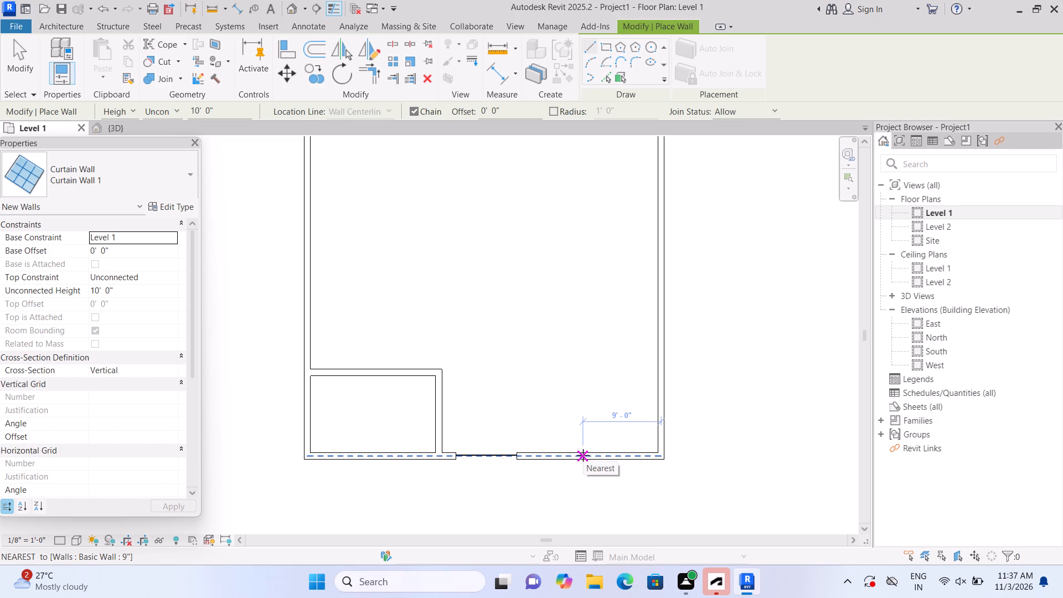
double_click(583, 455)
click(58, 52)
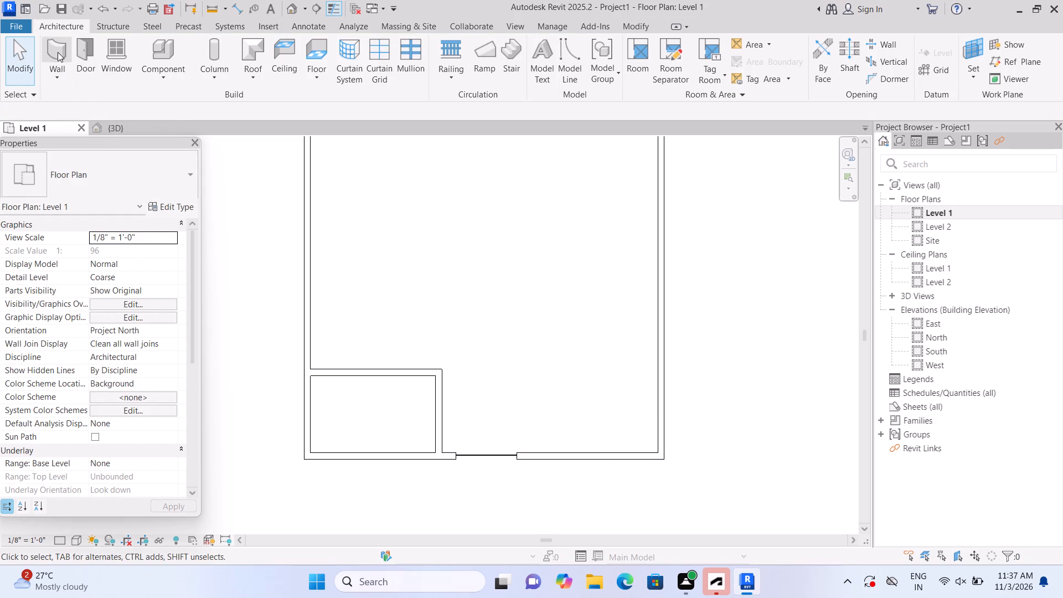
click(578, 455)
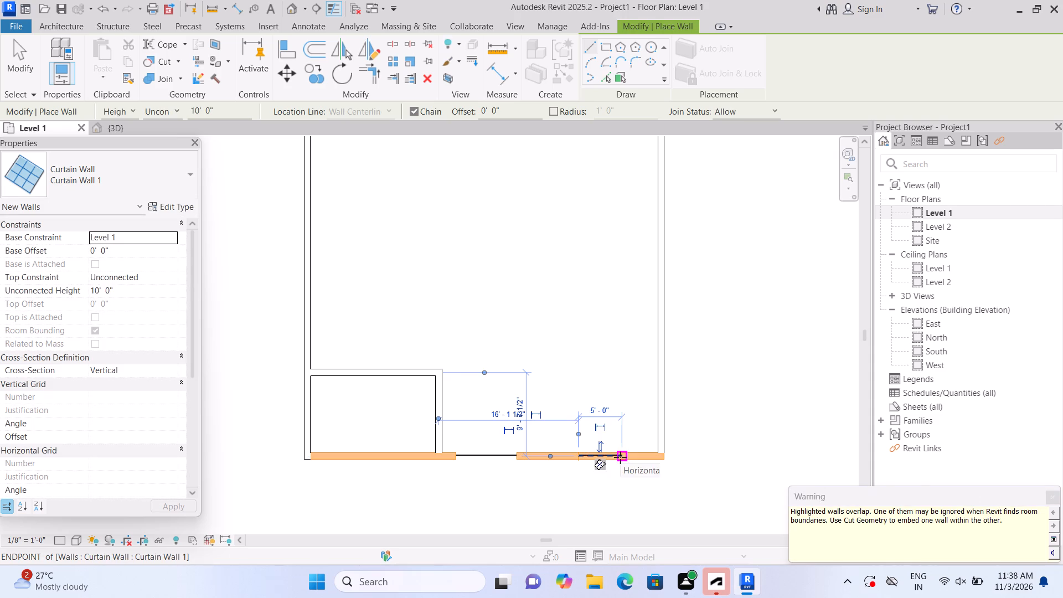
Cut the south 9" wall with the 5'-0" curtain wall segment using Cut Geometry.
click(177, 61)
click(187, 84)
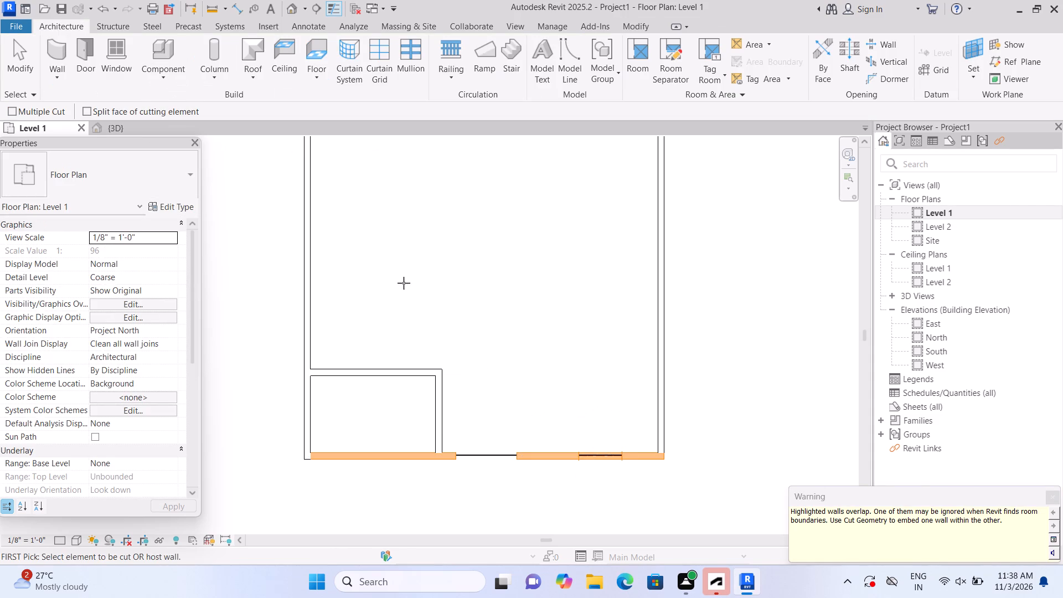
click(549, 456)
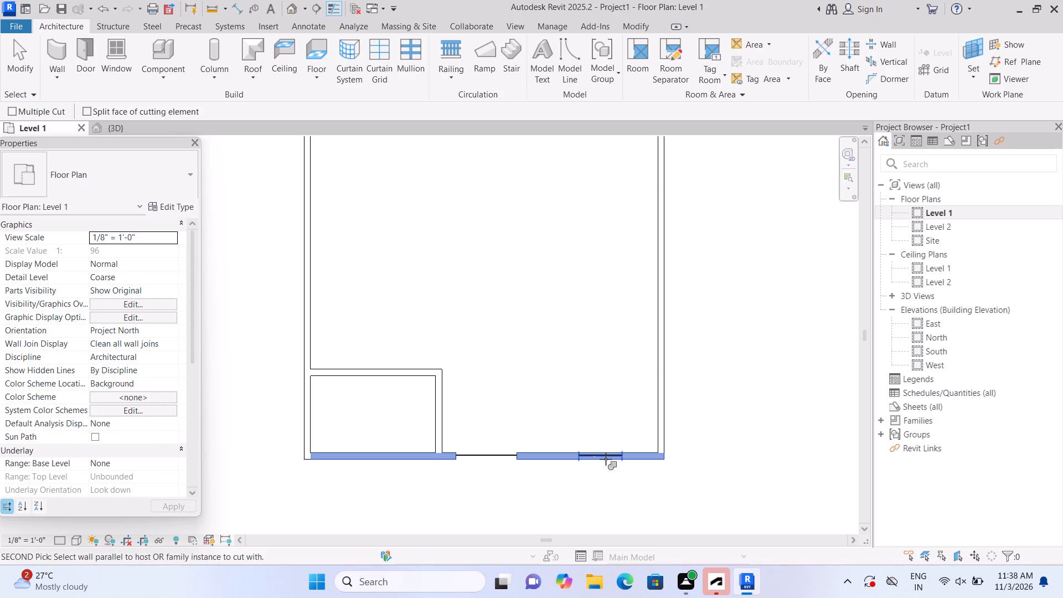
click(606, 459)
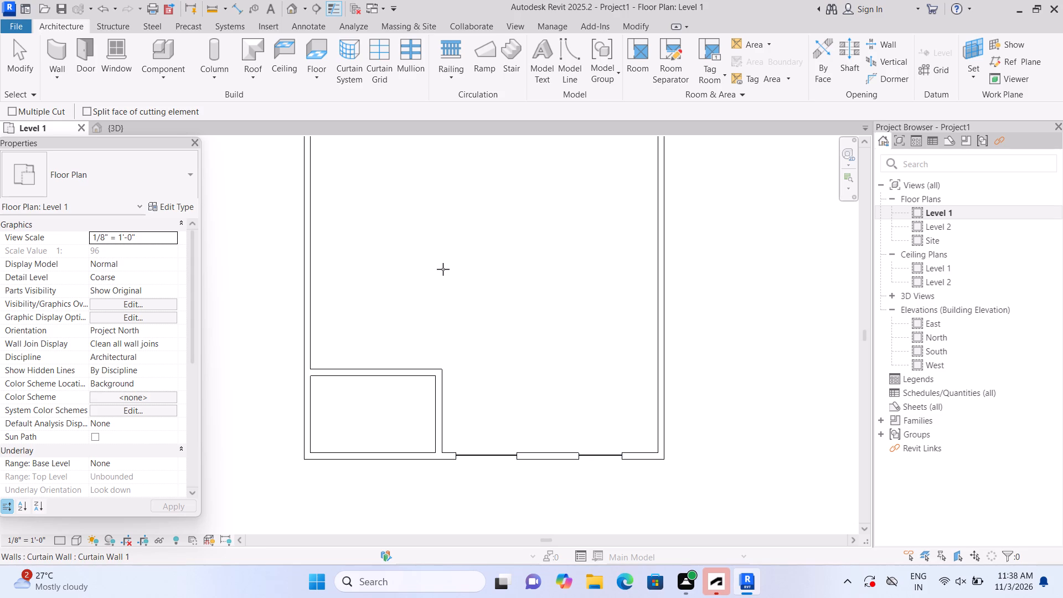
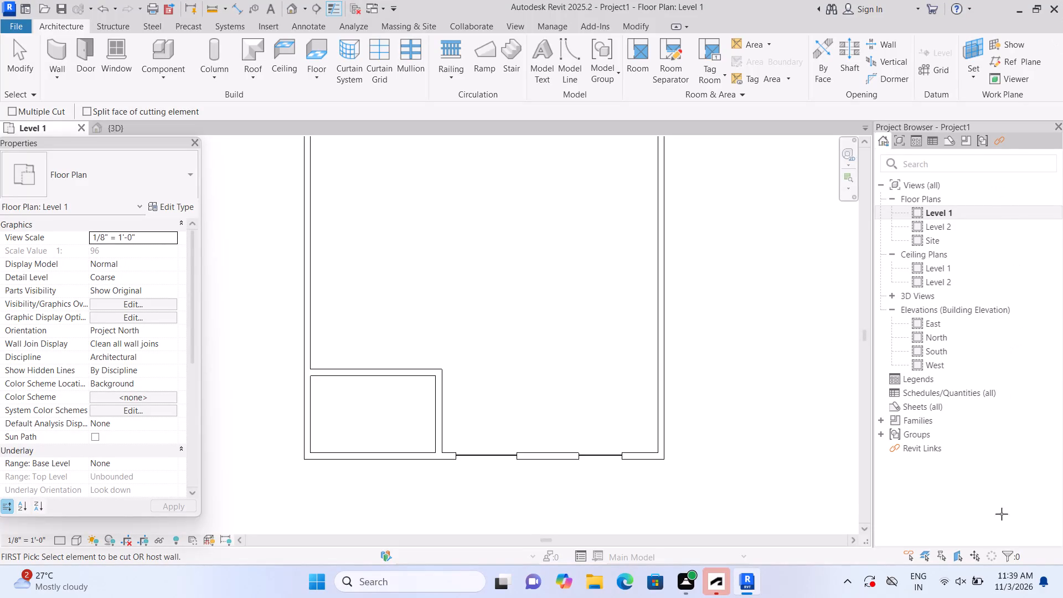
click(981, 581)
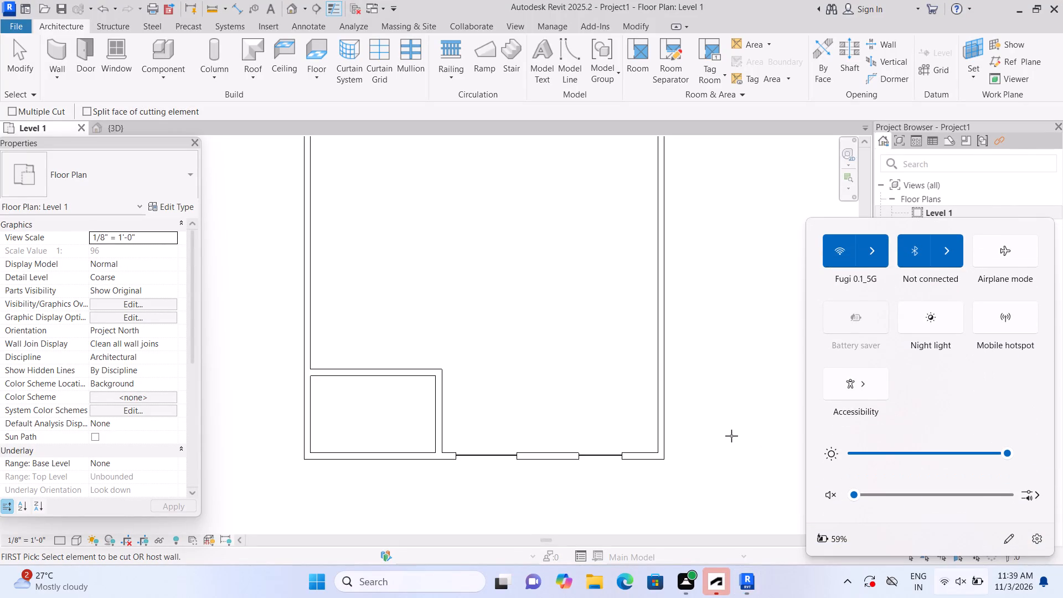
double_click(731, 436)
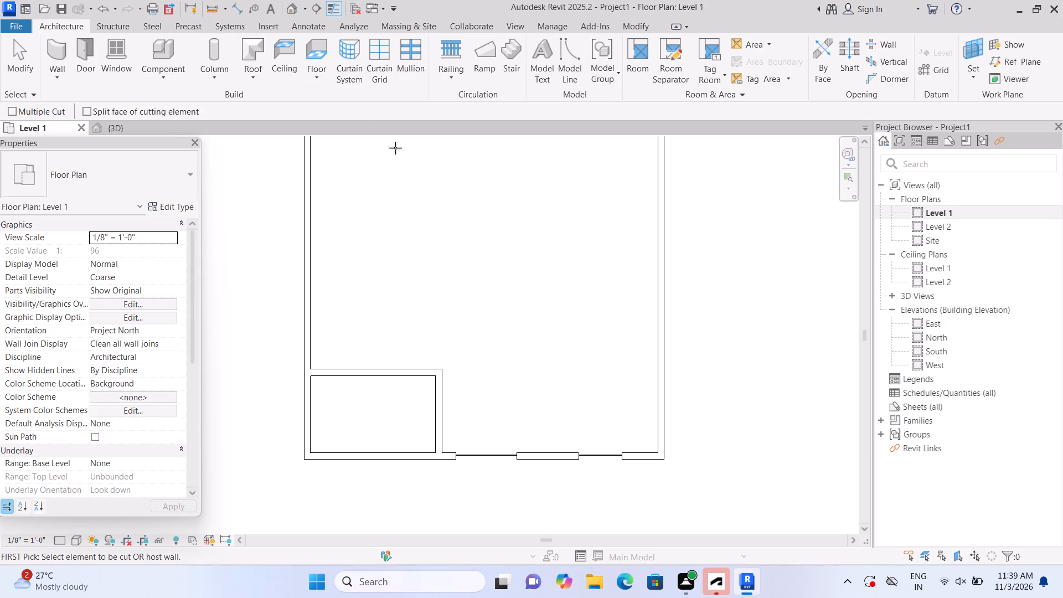
Examine the two curtain wall openings in the south wall in the default 3D view.
click(291, 3)
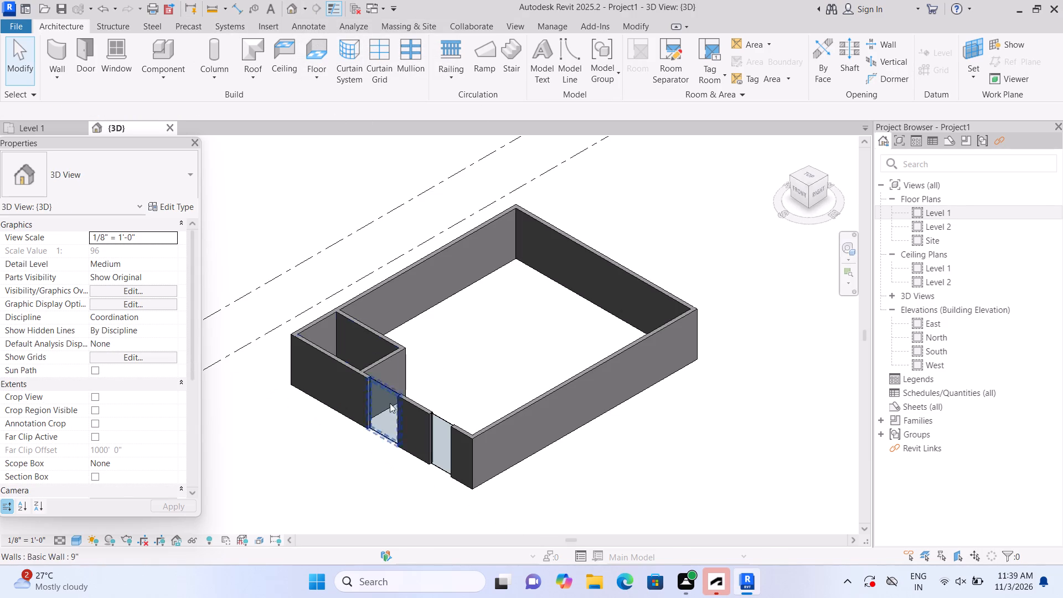
scroll(394, 414, up, 7)
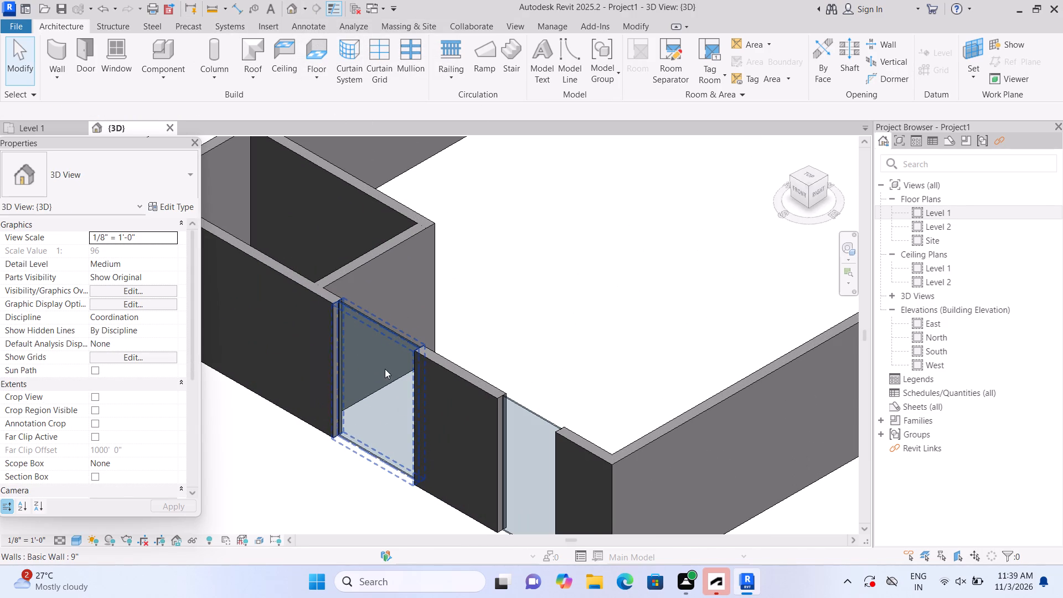
scroll(374, 403, down, 3)
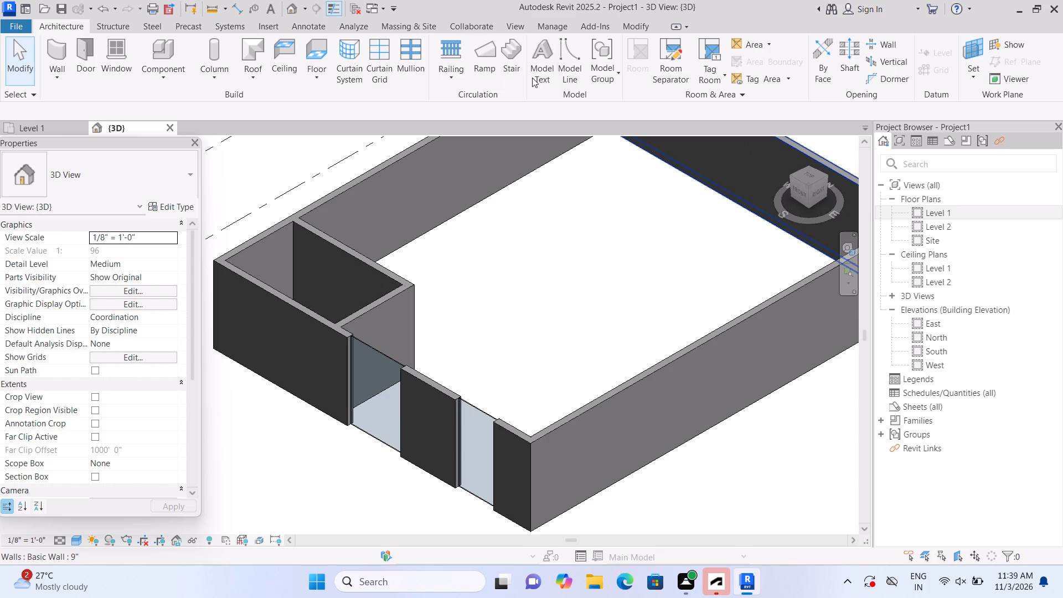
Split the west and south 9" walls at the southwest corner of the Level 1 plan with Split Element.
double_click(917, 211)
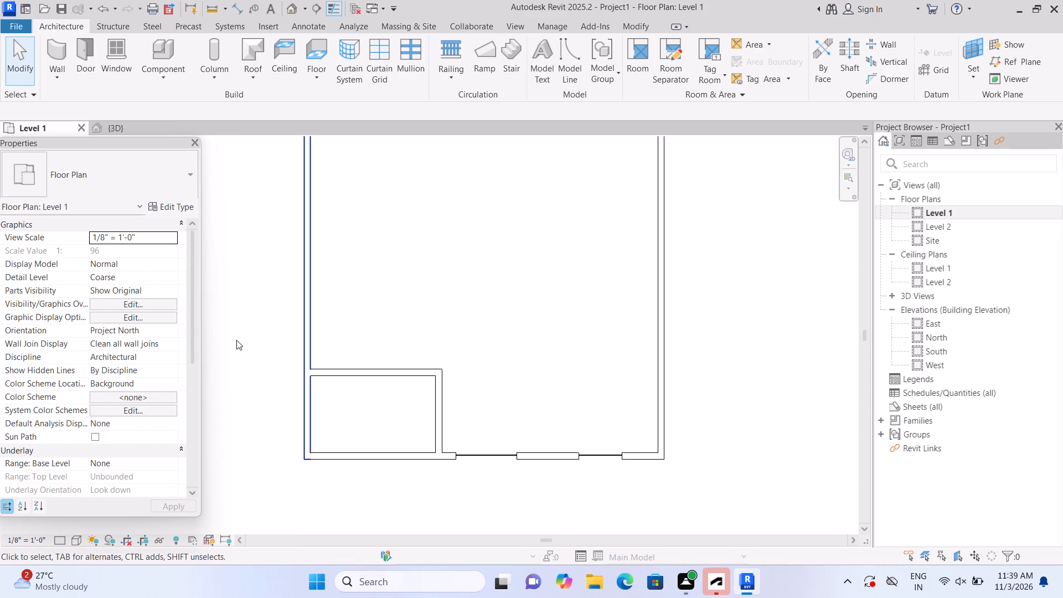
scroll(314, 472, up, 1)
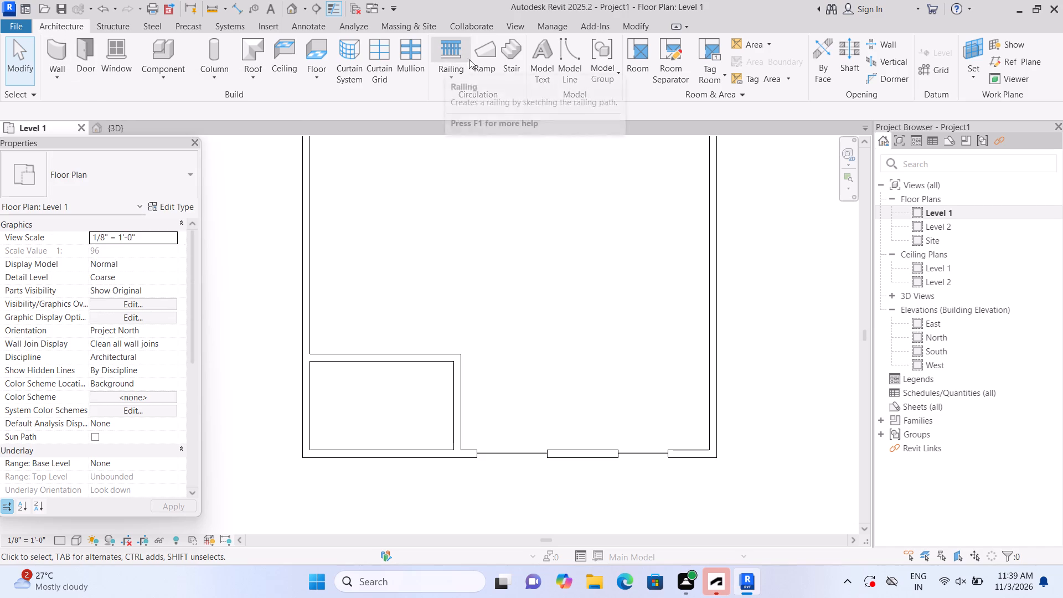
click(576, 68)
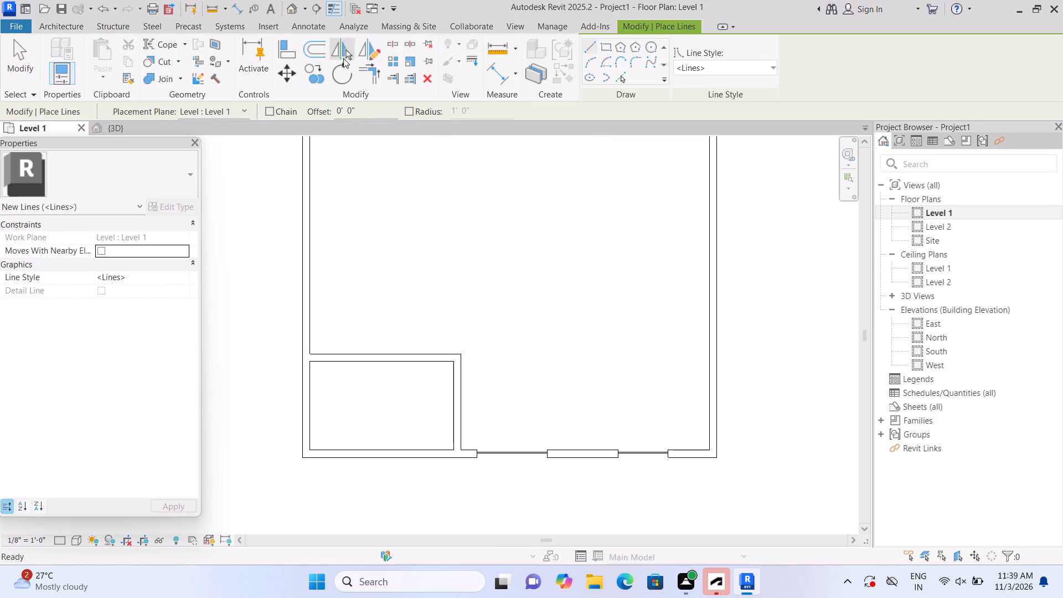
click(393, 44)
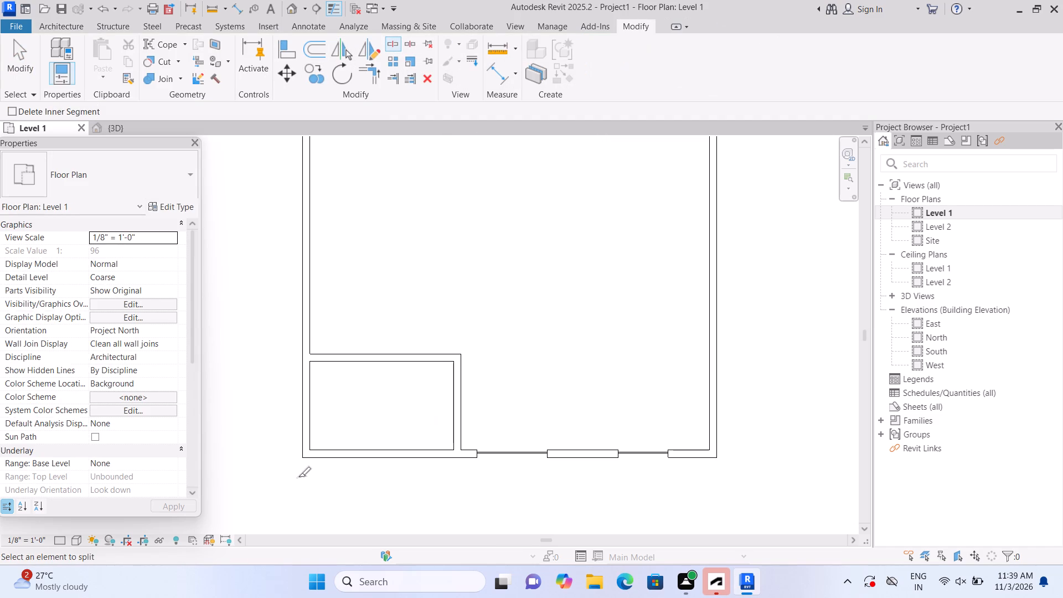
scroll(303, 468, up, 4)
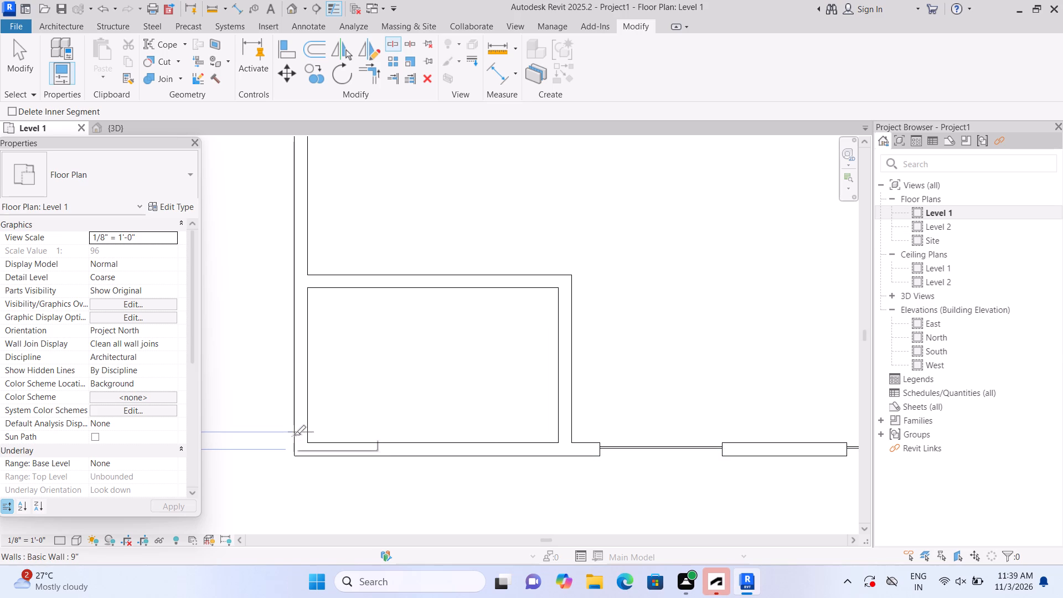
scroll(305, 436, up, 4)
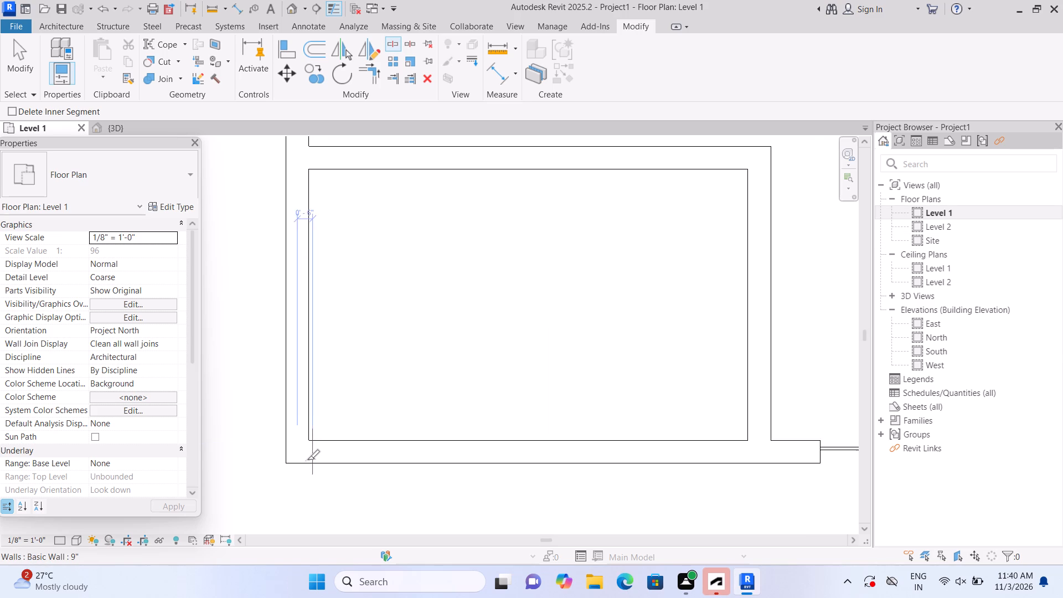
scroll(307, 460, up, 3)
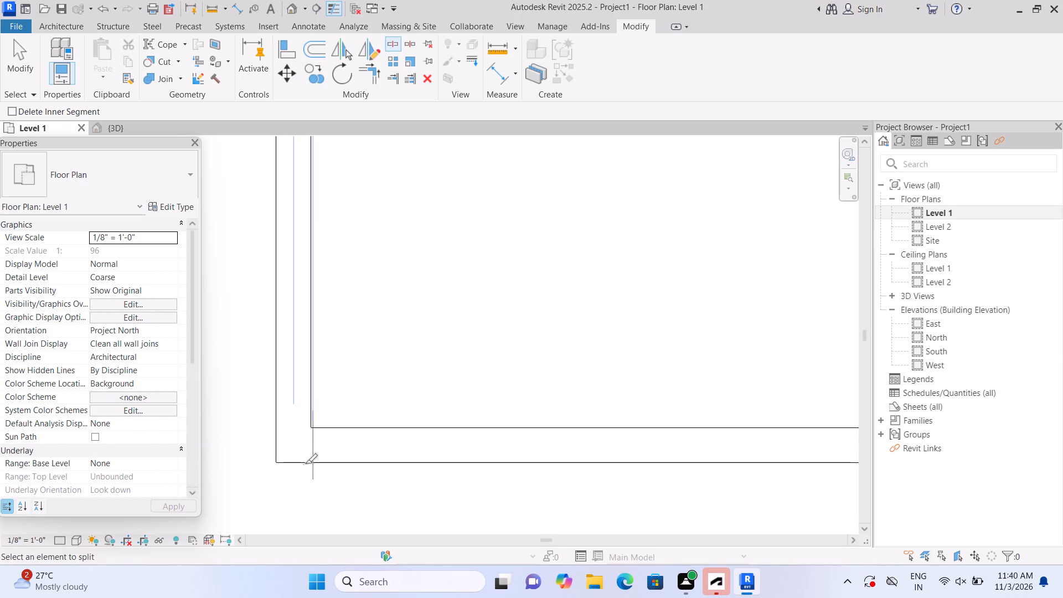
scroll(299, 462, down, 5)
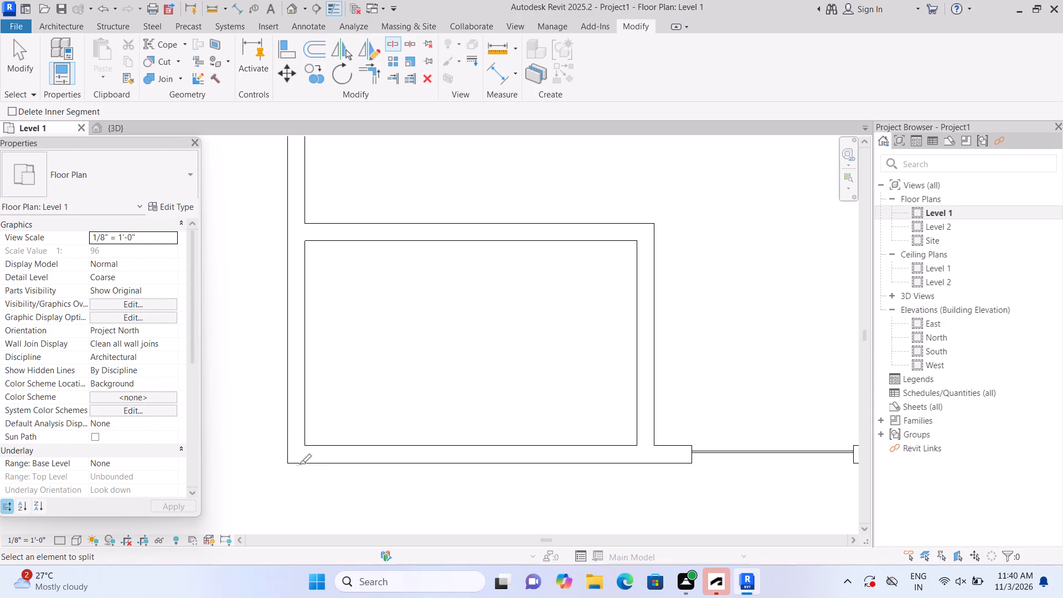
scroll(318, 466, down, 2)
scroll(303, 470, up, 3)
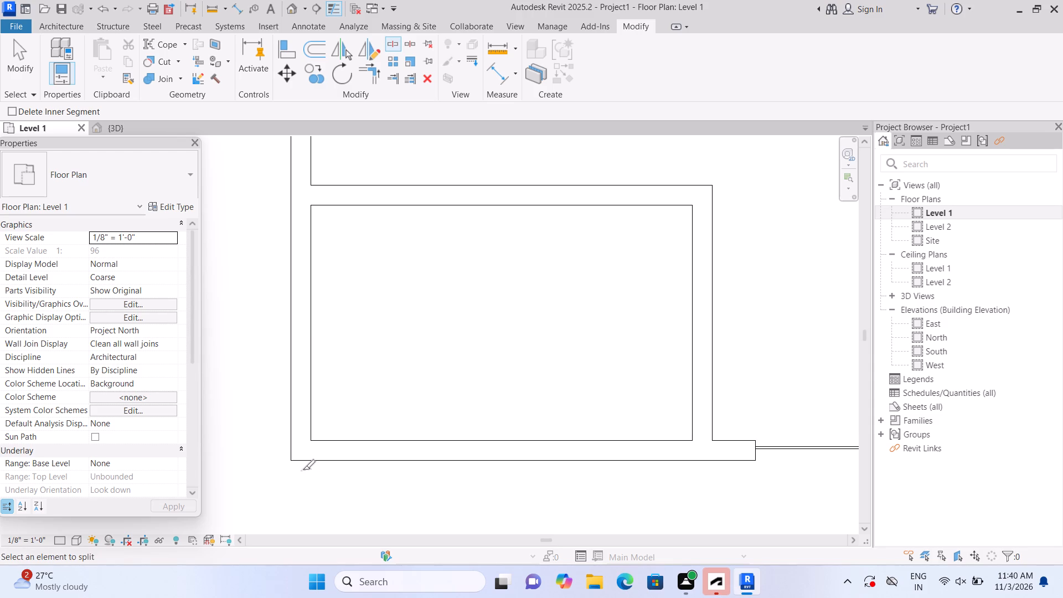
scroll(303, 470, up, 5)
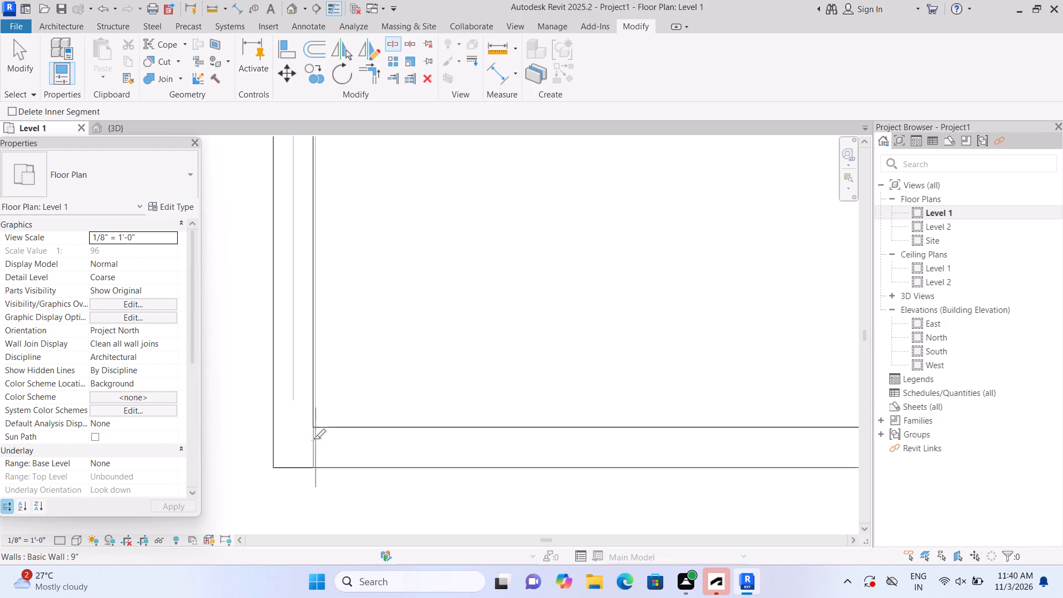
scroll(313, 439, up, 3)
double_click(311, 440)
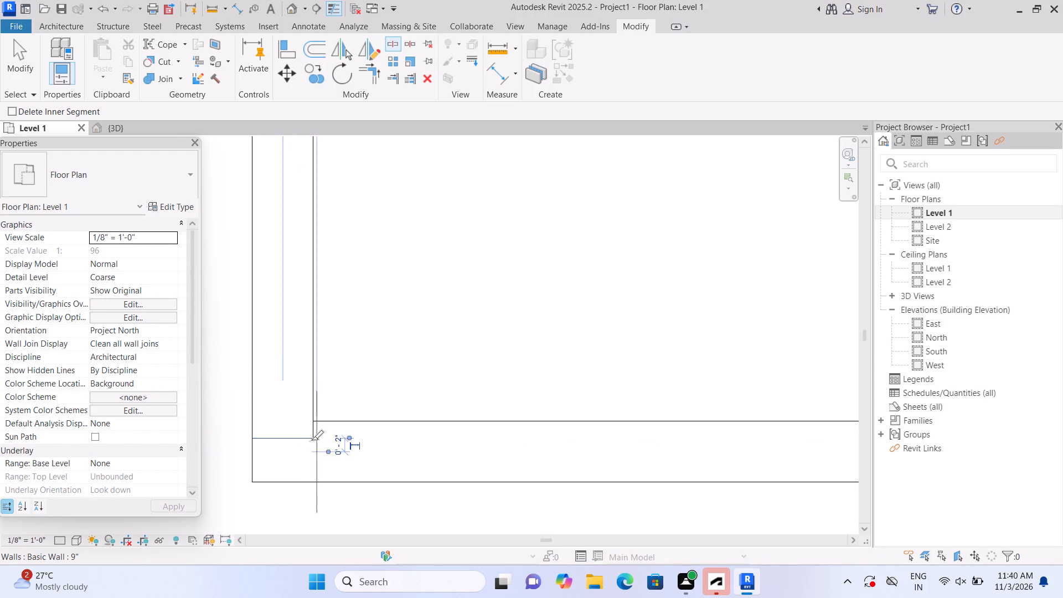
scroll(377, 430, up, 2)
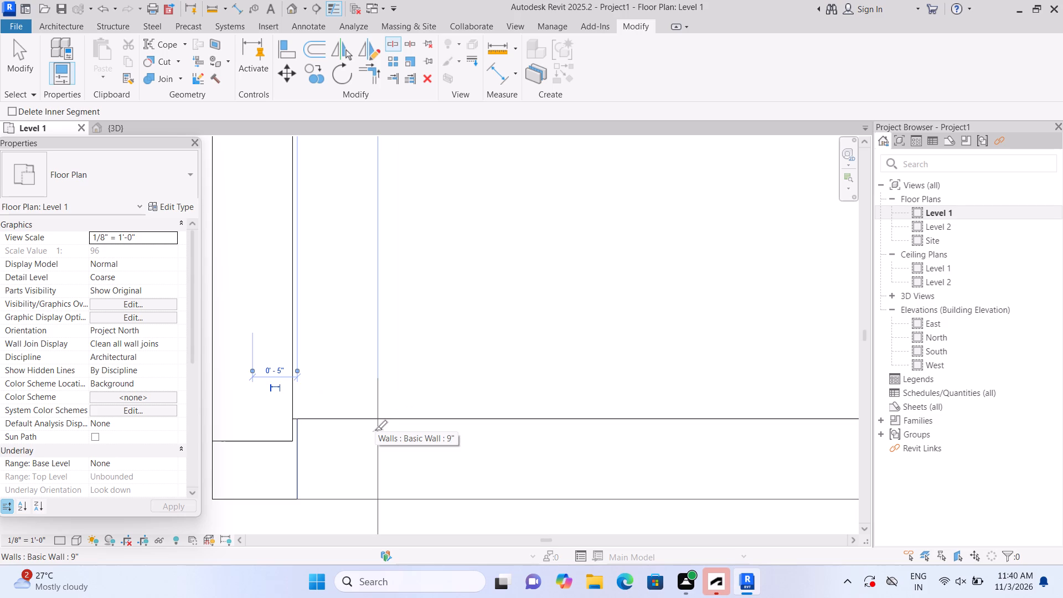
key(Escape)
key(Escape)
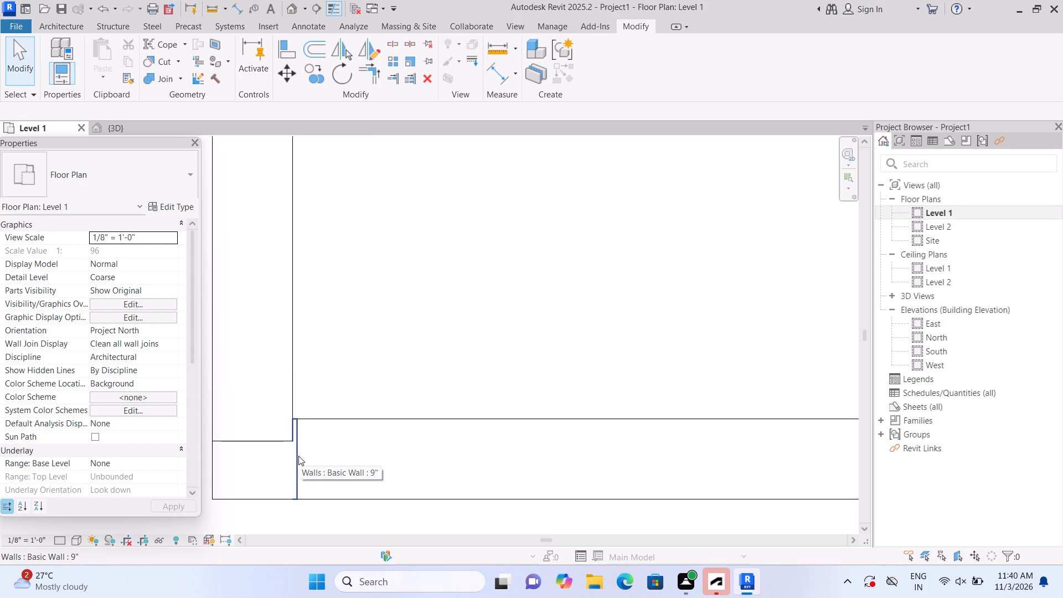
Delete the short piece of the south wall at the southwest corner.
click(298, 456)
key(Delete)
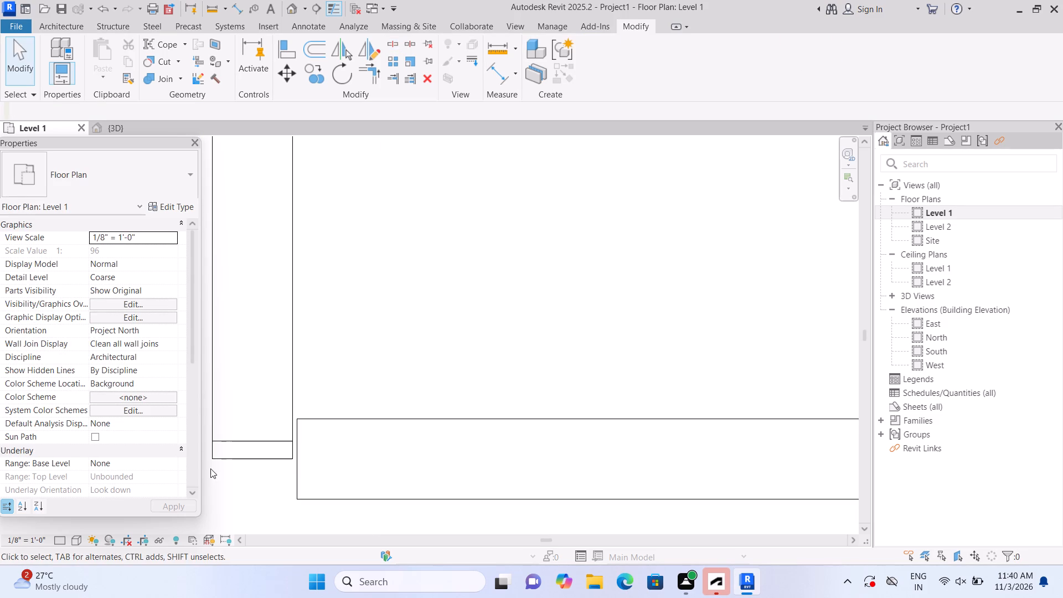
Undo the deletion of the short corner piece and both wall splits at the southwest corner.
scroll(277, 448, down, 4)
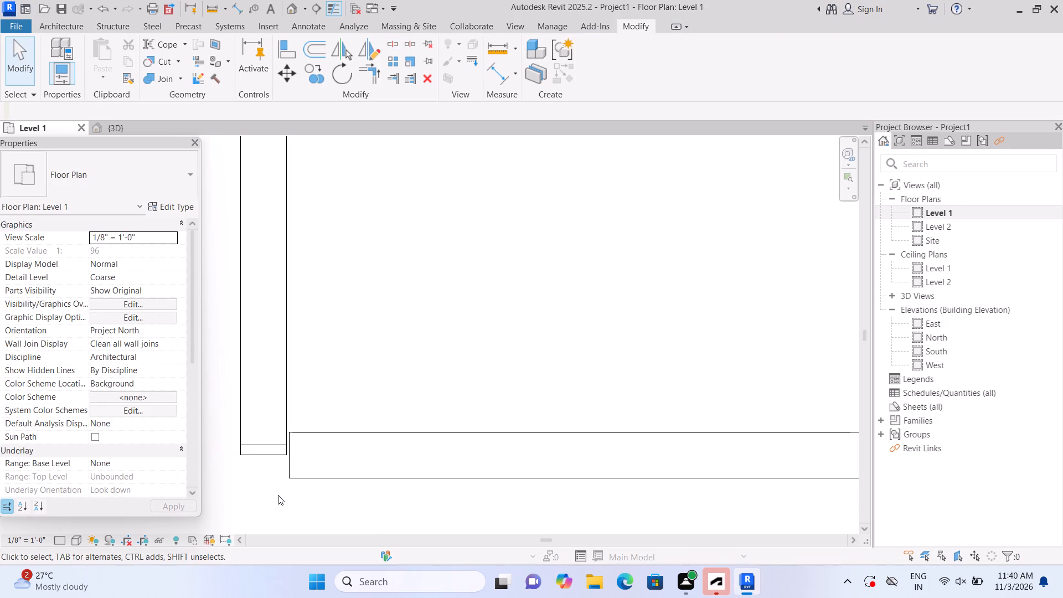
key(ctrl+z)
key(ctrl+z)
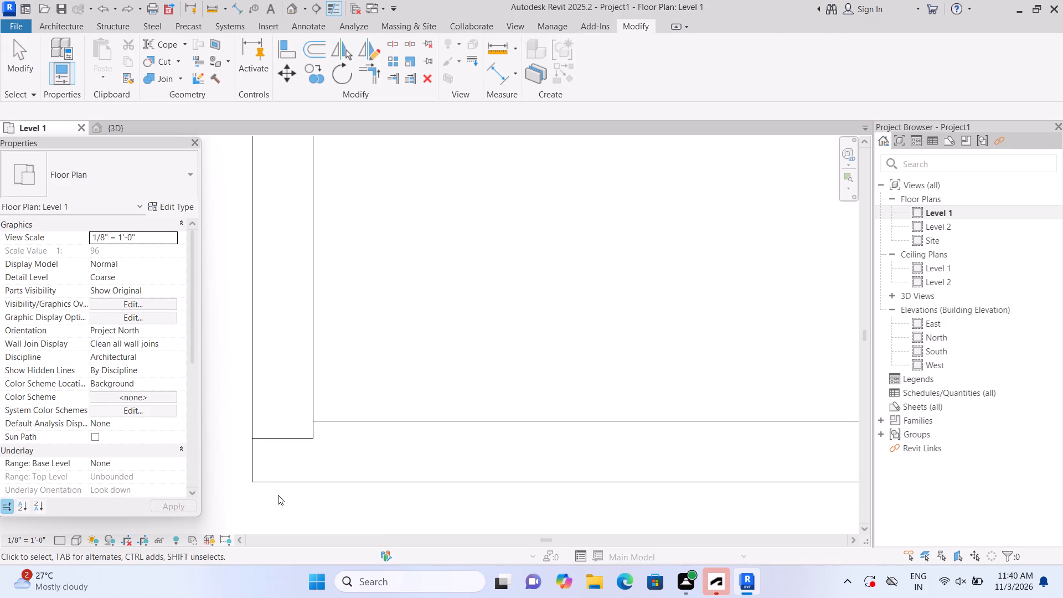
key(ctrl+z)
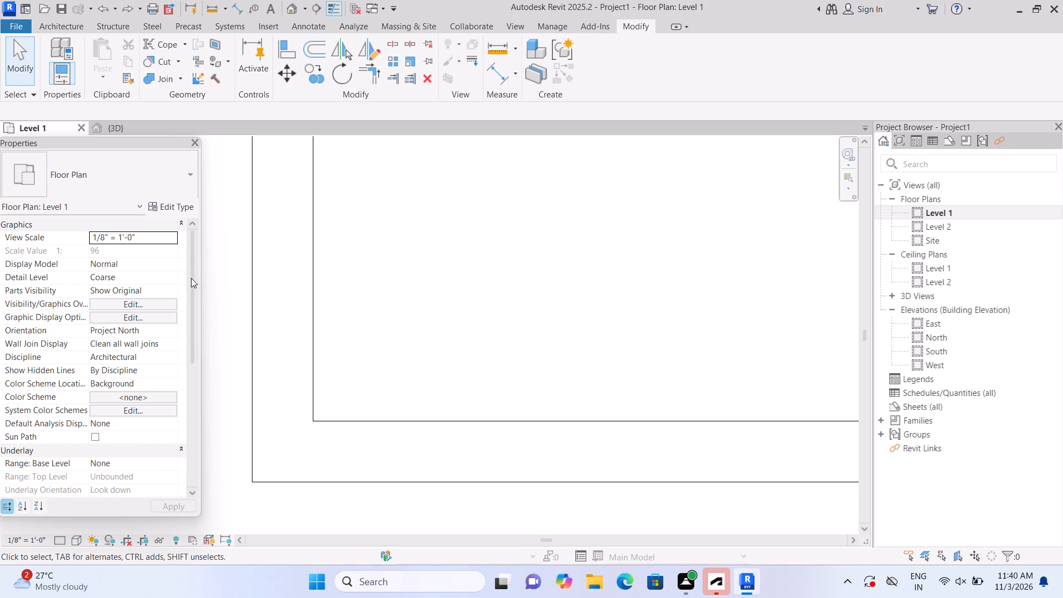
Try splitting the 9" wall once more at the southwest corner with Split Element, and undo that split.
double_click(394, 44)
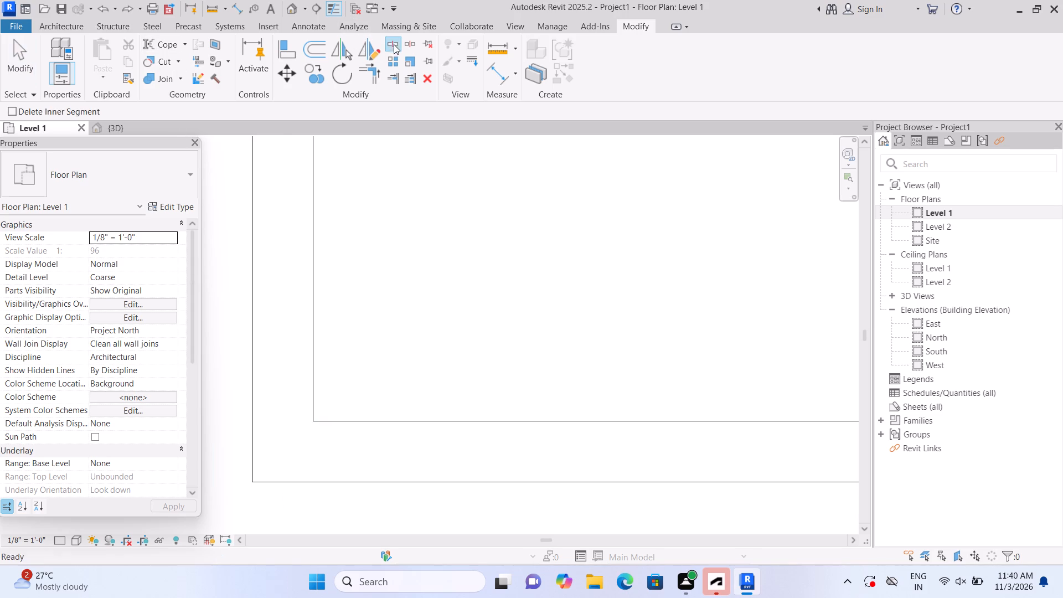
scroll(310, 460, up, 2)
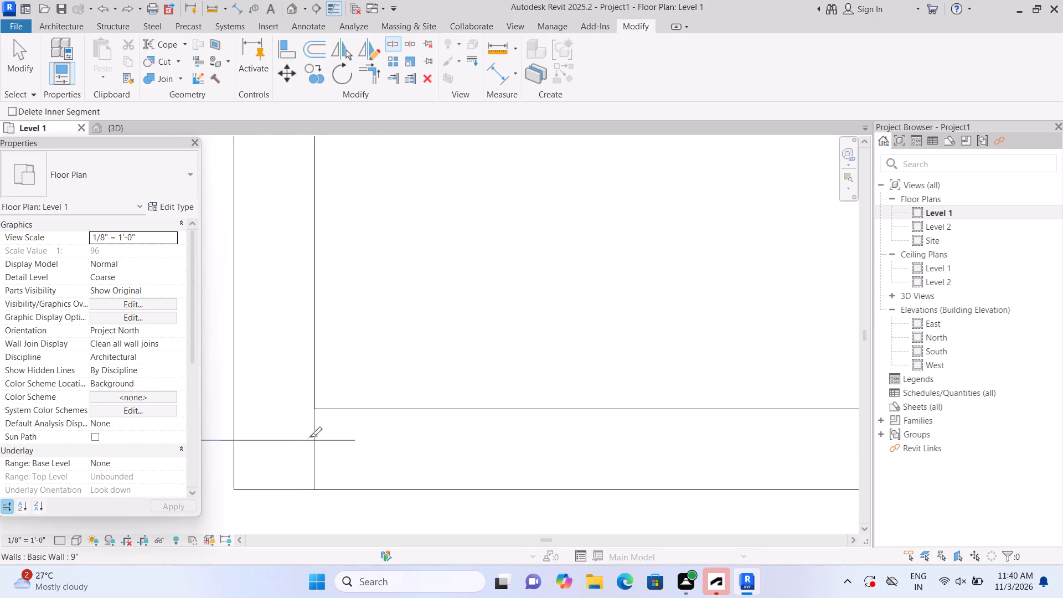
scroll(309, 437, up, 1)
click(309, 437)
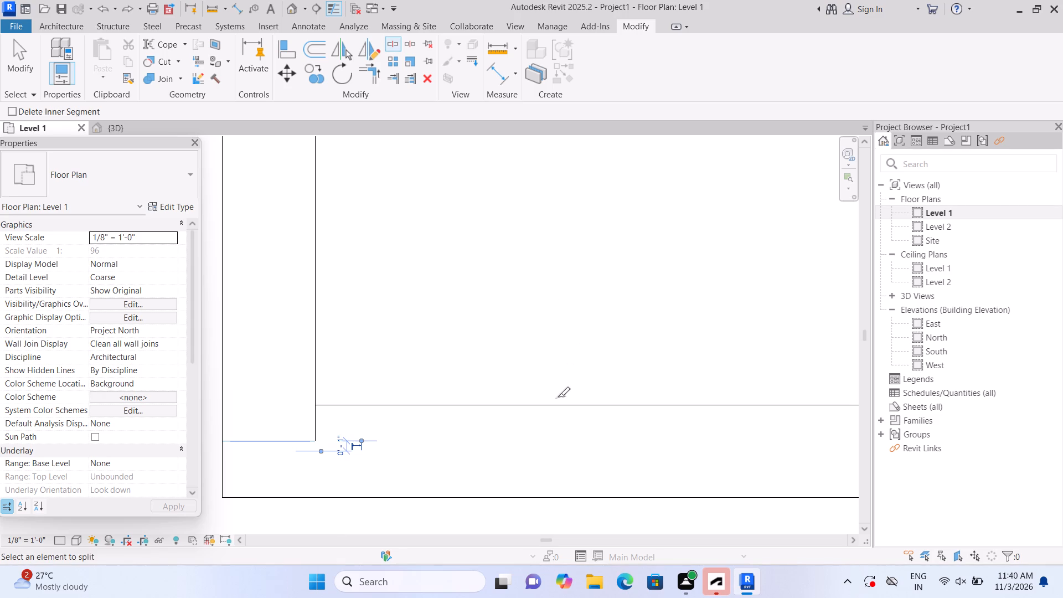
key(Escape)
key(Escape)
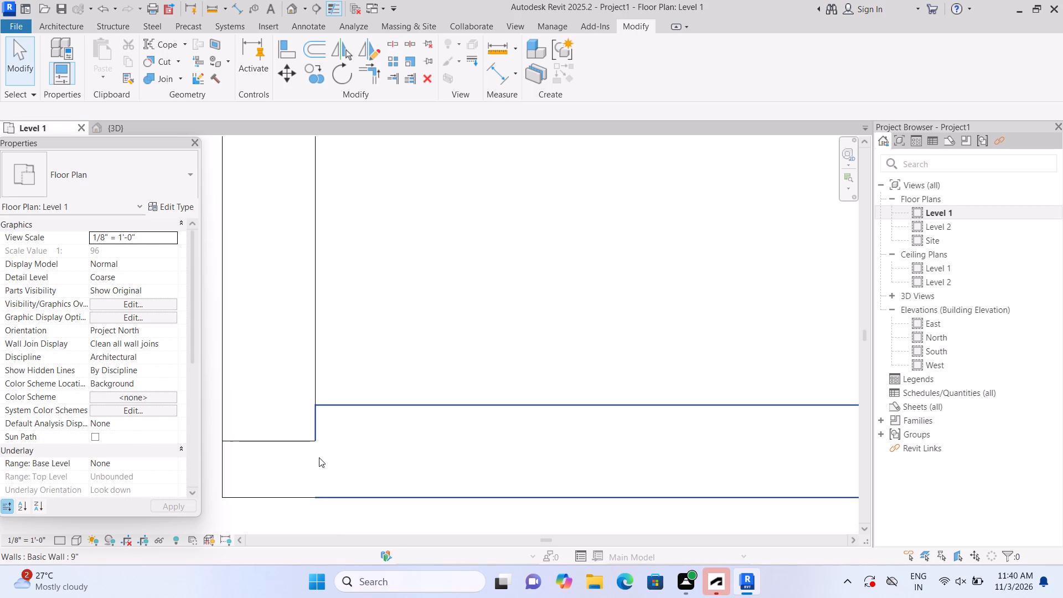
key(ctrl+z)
Split the south 9" wall in line with the inner face of the southwest room's east wall using Split Element.
scroll(319, 457, down, 12)
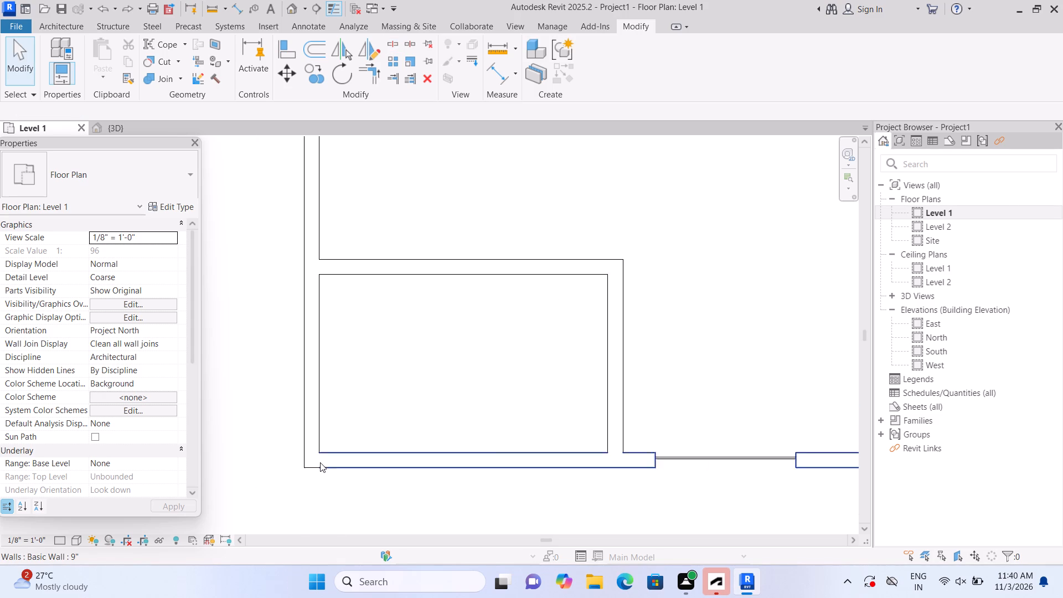
scroll(320, 462, down, 2)
scroll(525, 472, down, 3)
middle_drag(493, 463, 458, 425)
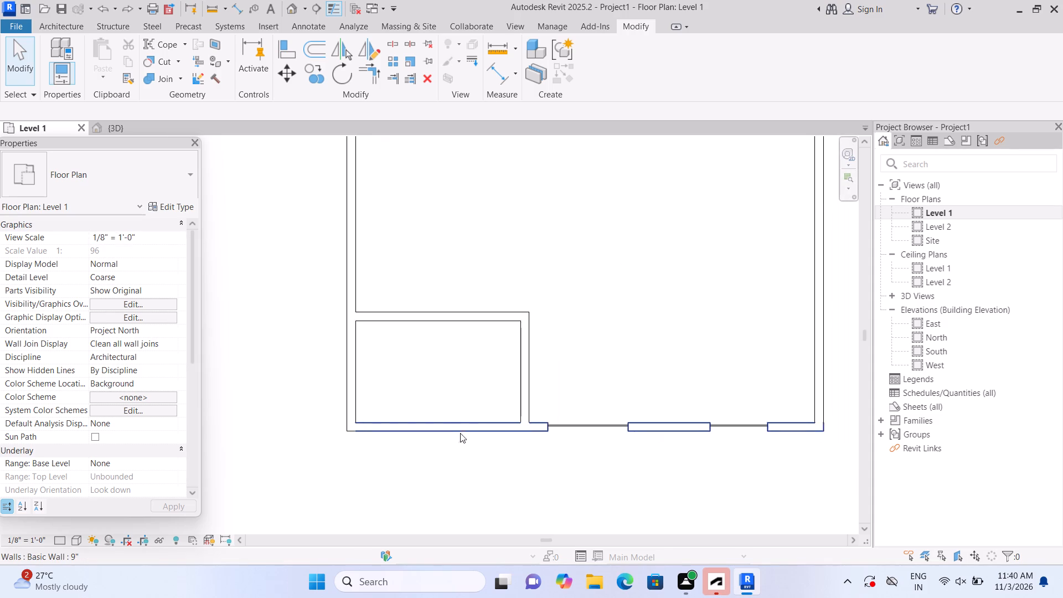
scroll(502, 438, up, 1)
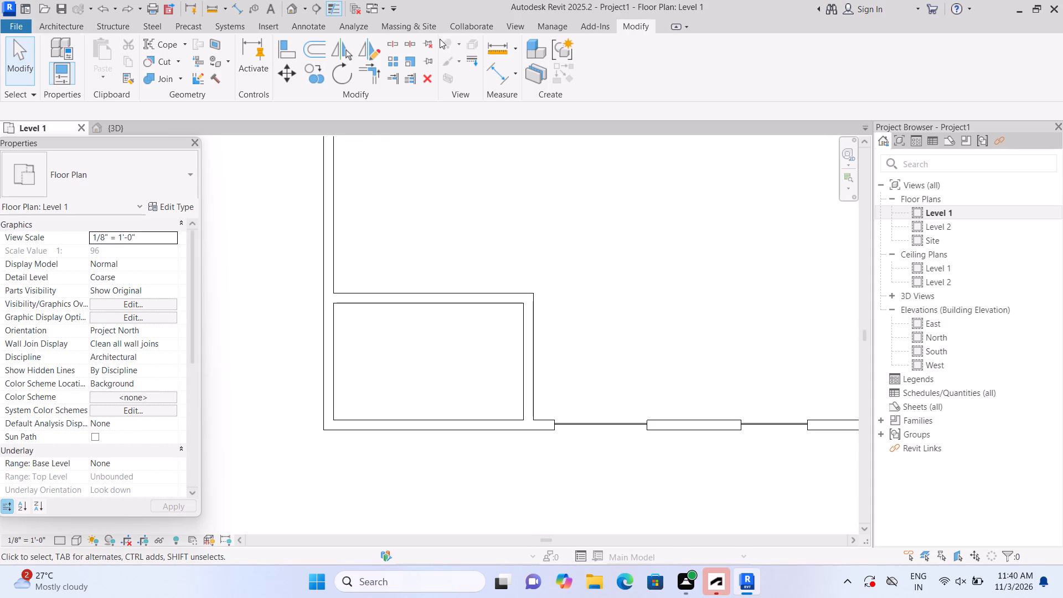
click(398, 45)
scroll(525, 437, up, 2)
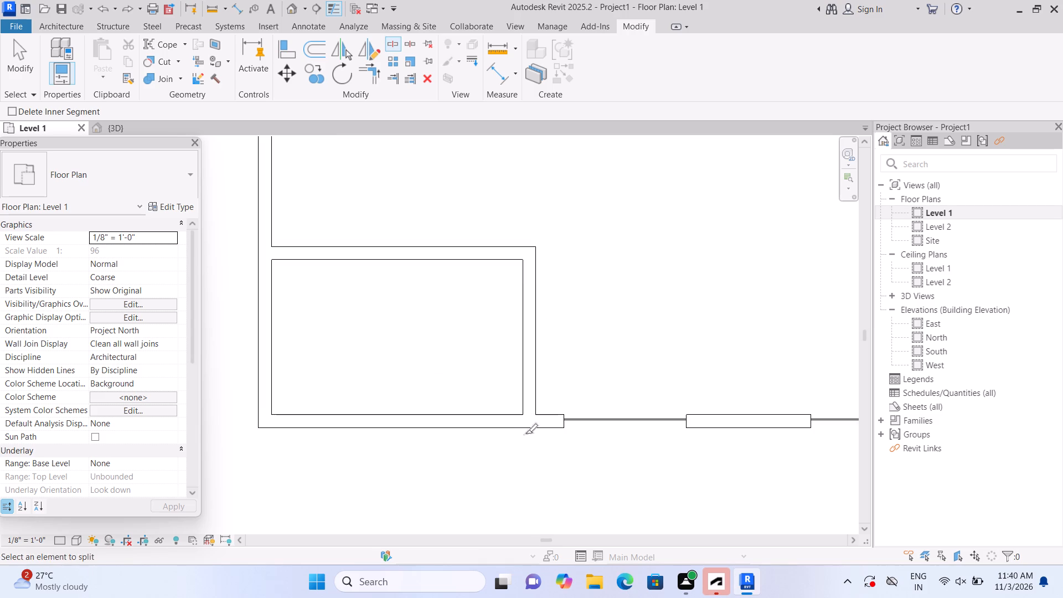
scroll(524, 422, up, 4)
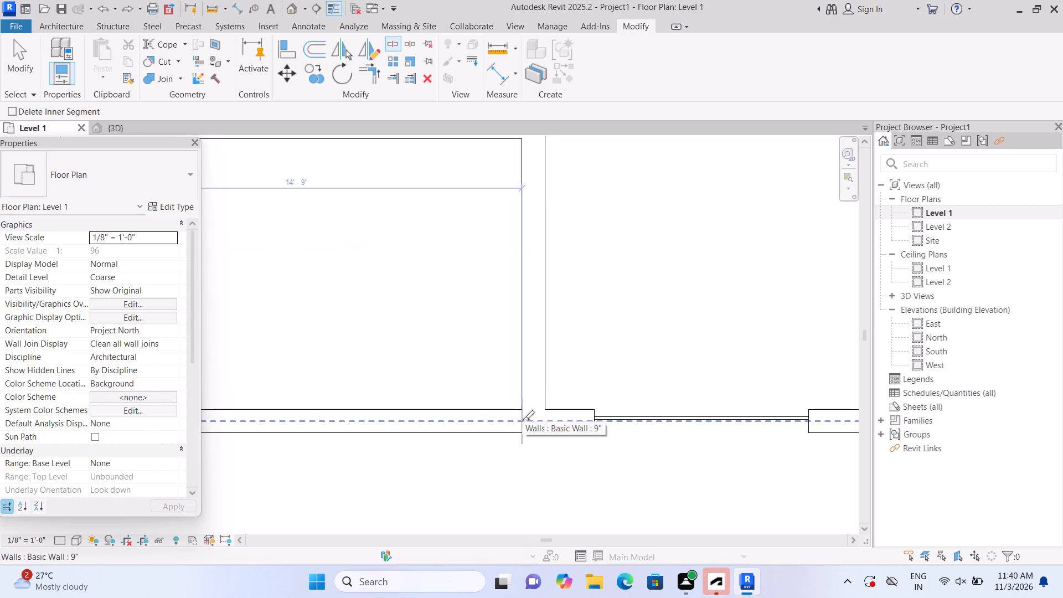
scroll(522, 420, up, 4)
click(522, 420)
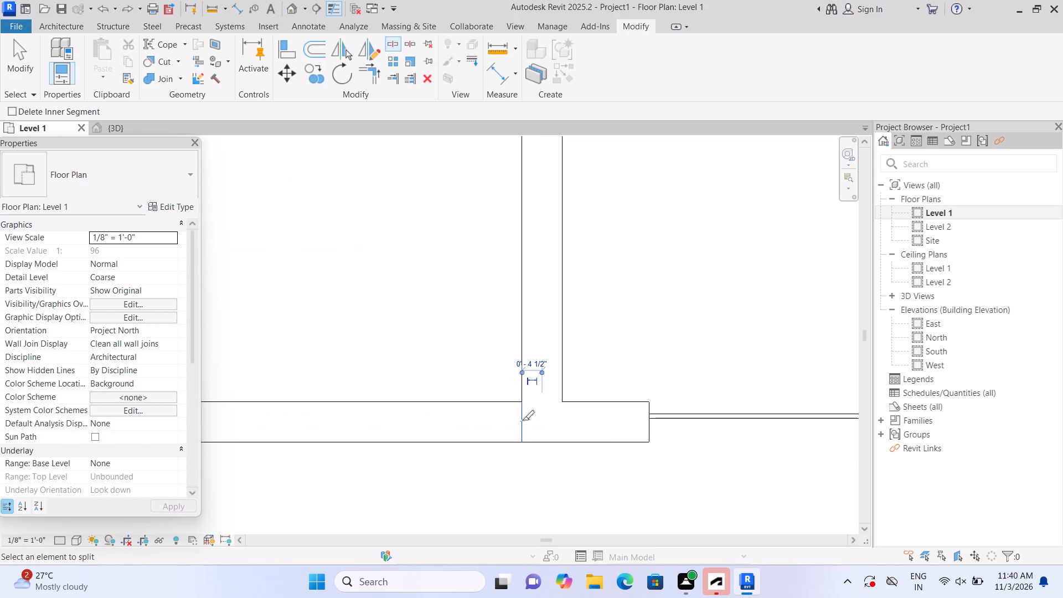
scroll(454, 452, down, 7)
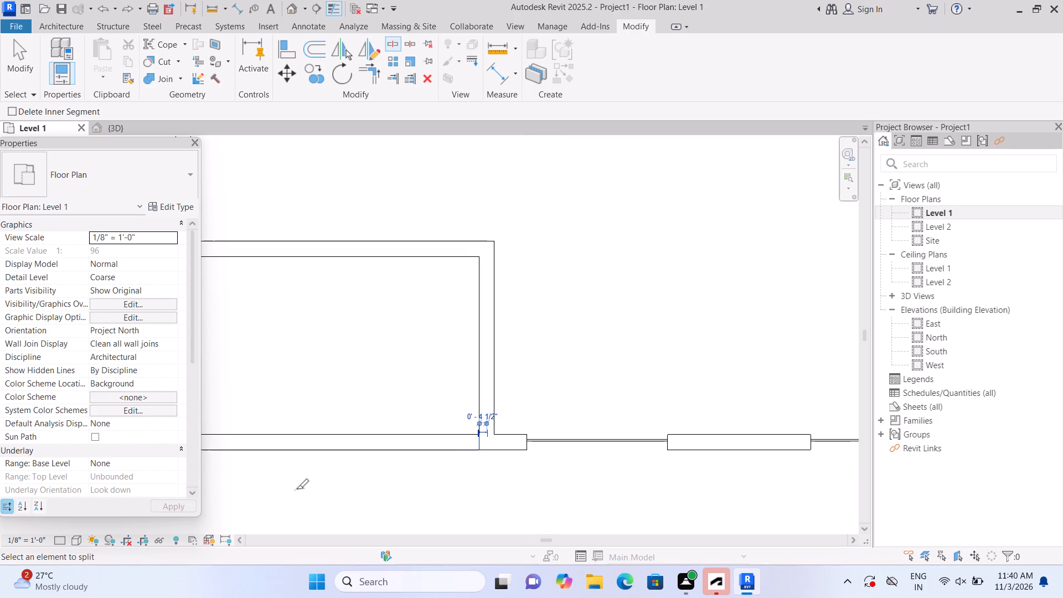
middle_drag(296, 489, 402, 480)
key(Escape)
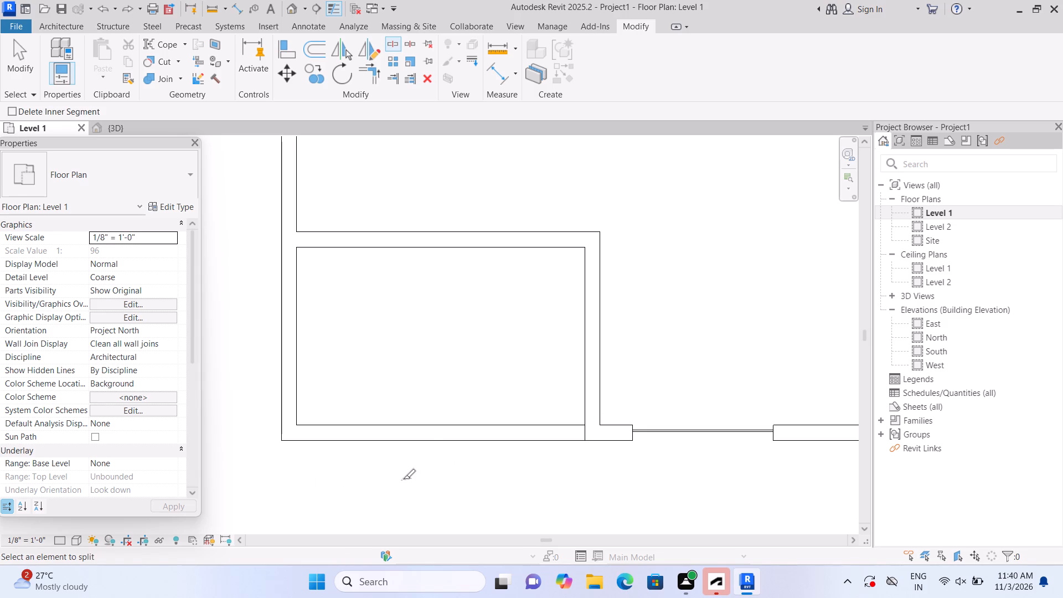
key(Escape)
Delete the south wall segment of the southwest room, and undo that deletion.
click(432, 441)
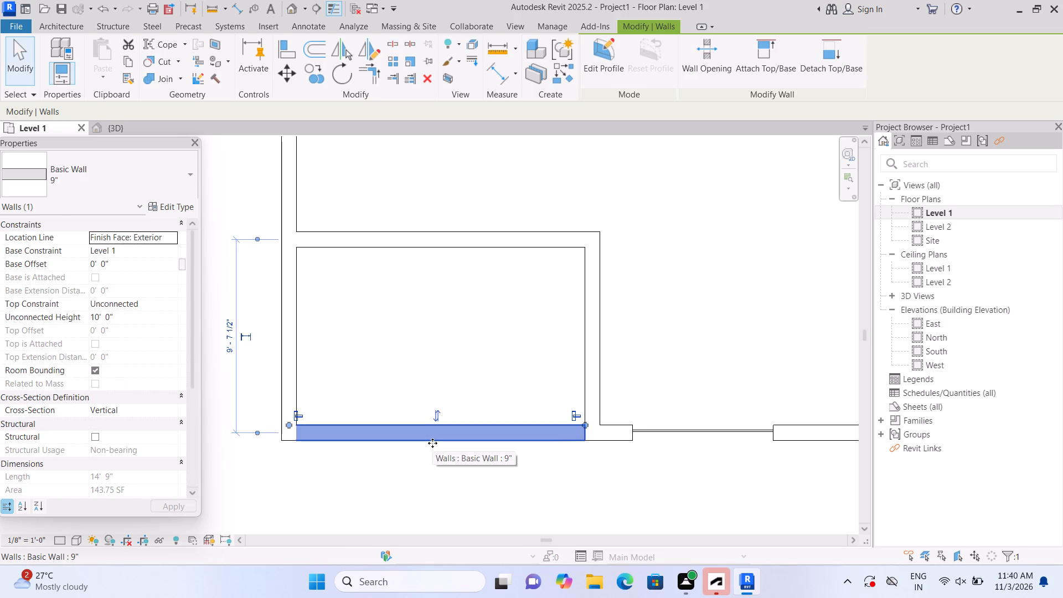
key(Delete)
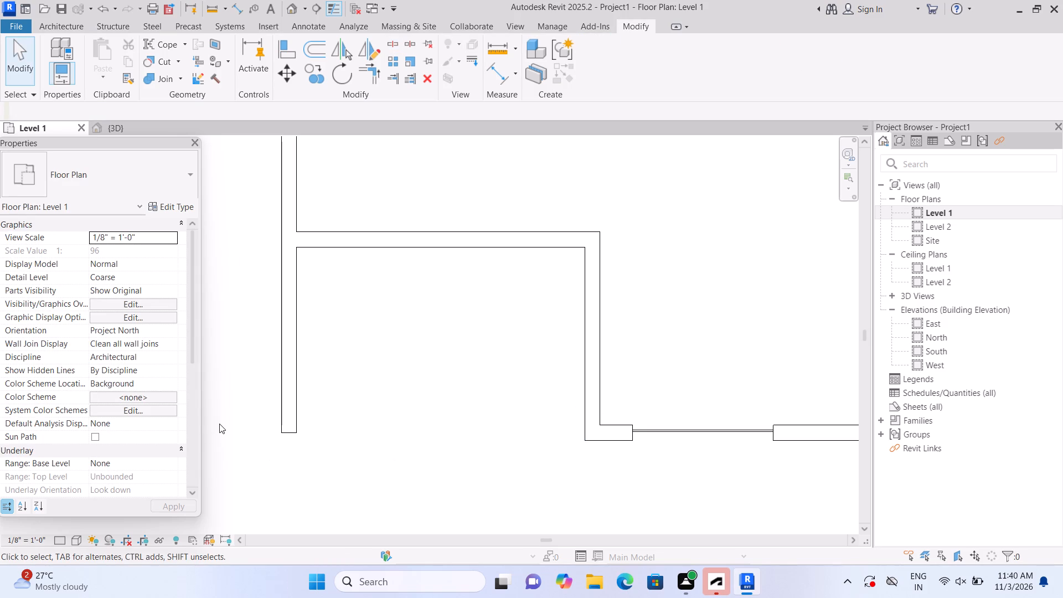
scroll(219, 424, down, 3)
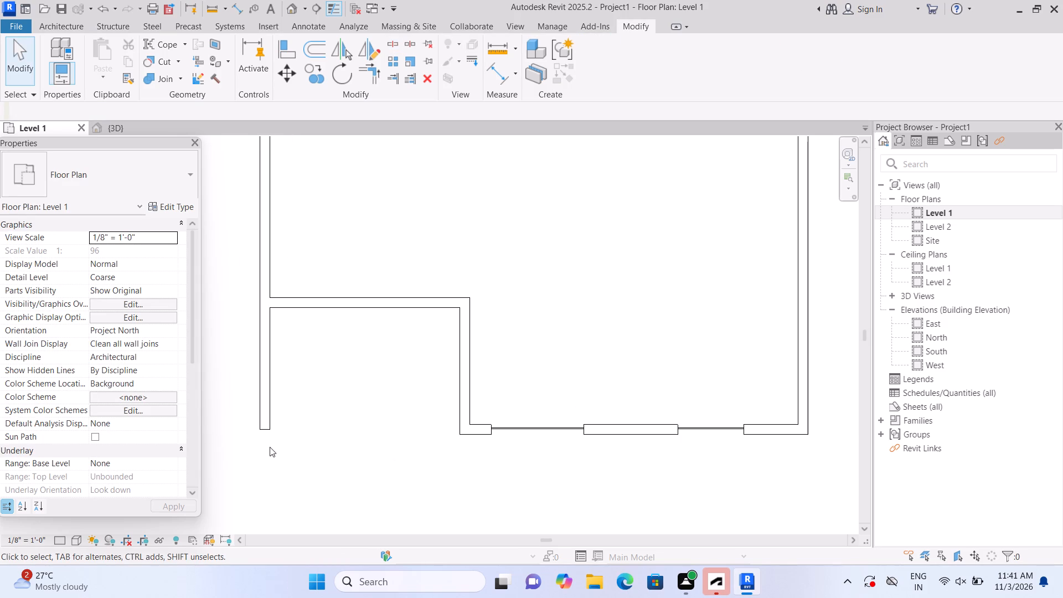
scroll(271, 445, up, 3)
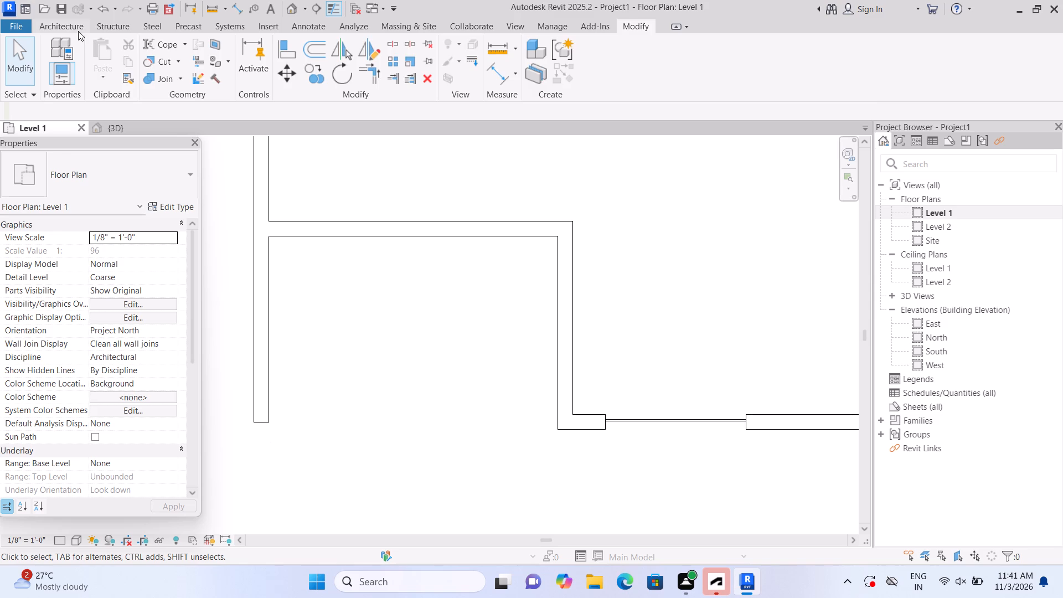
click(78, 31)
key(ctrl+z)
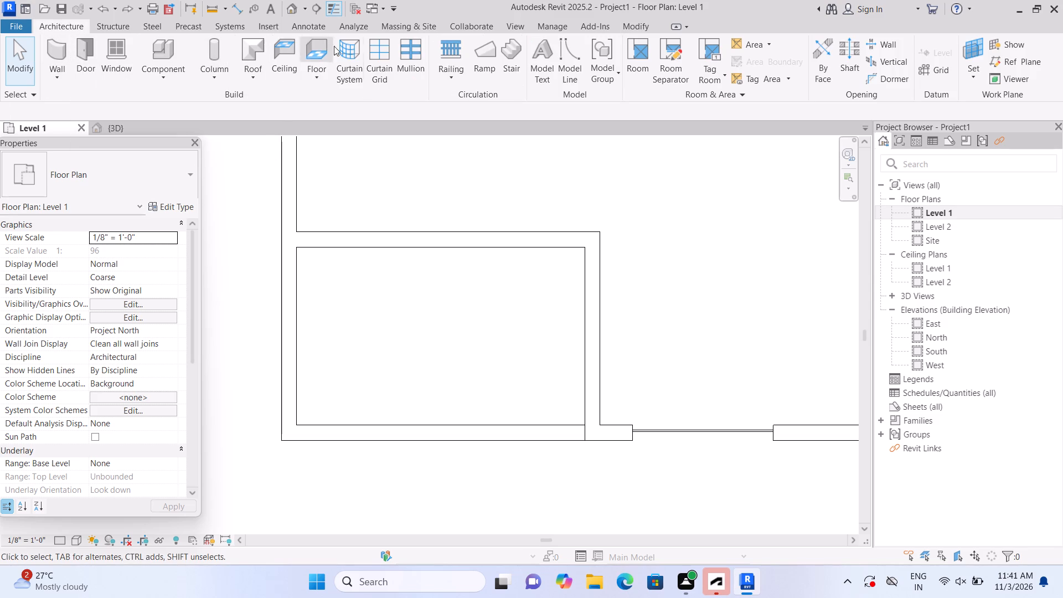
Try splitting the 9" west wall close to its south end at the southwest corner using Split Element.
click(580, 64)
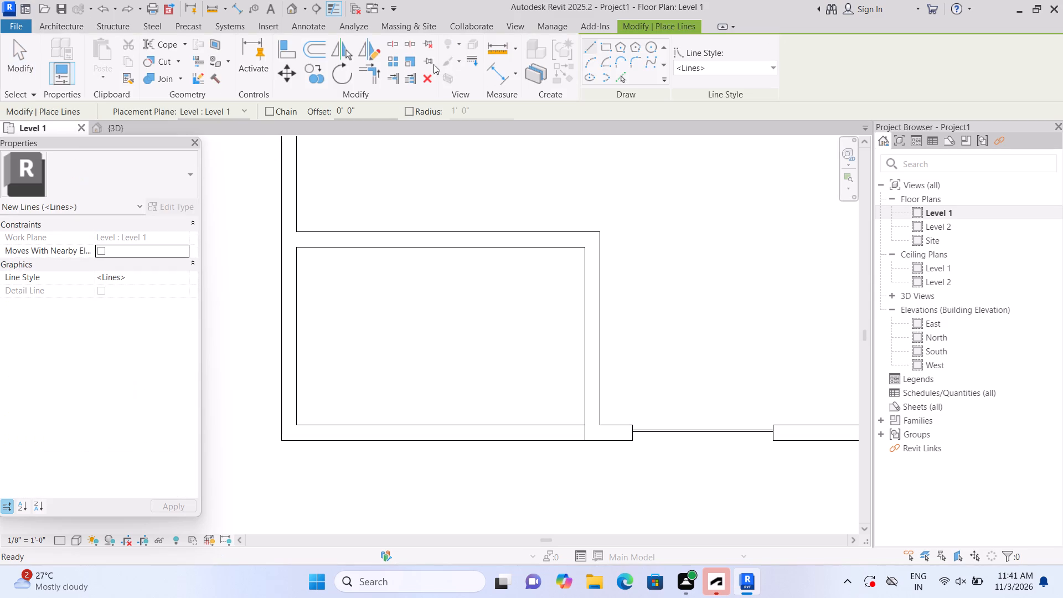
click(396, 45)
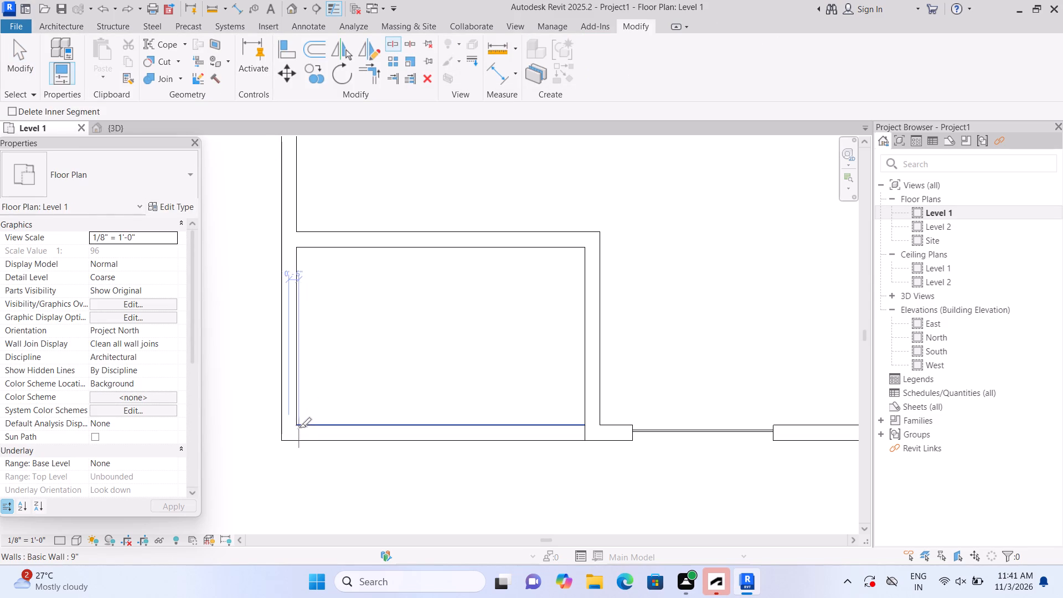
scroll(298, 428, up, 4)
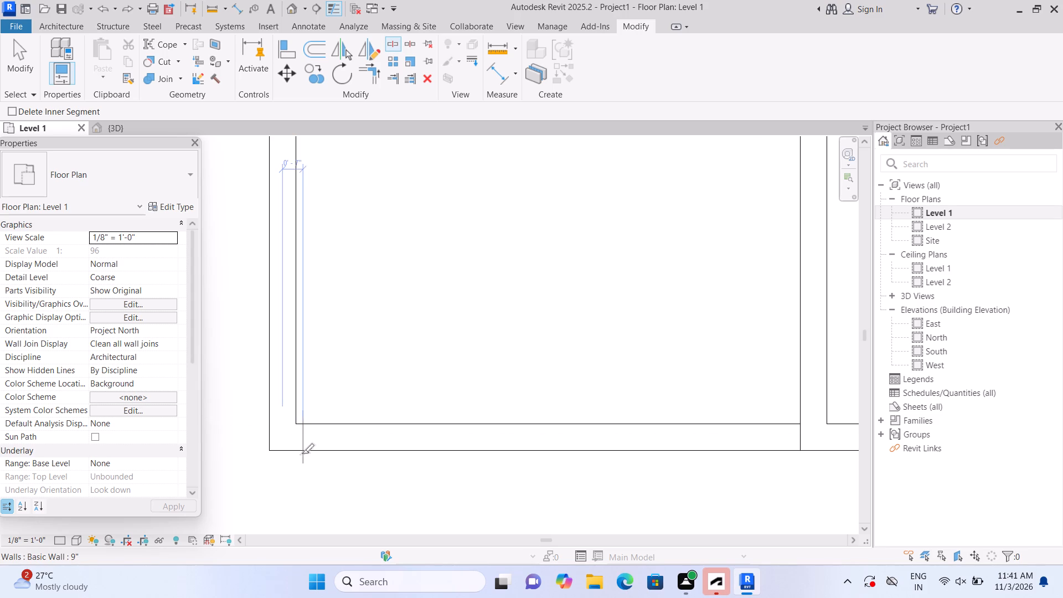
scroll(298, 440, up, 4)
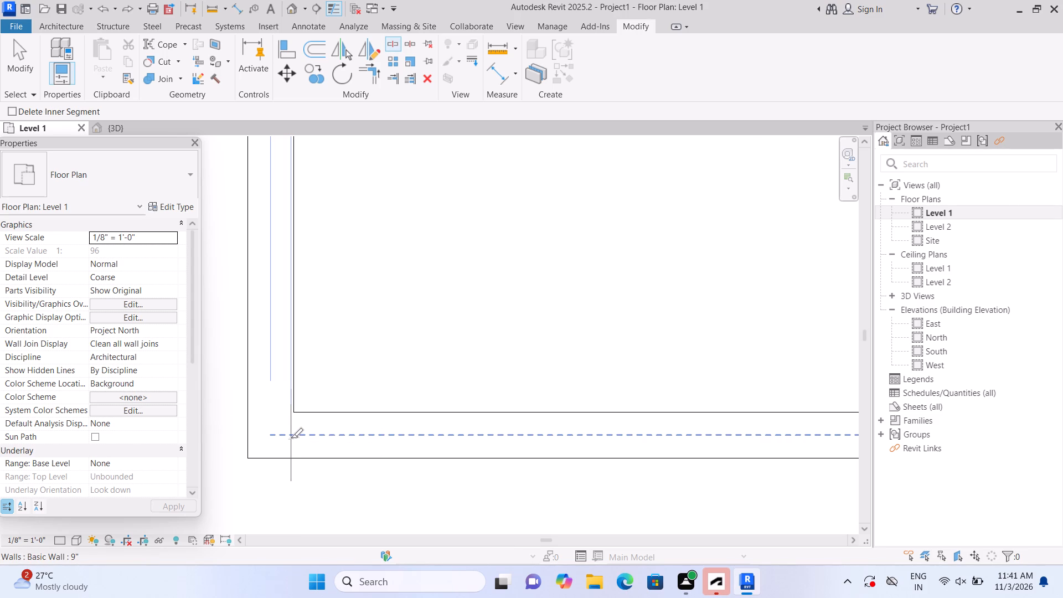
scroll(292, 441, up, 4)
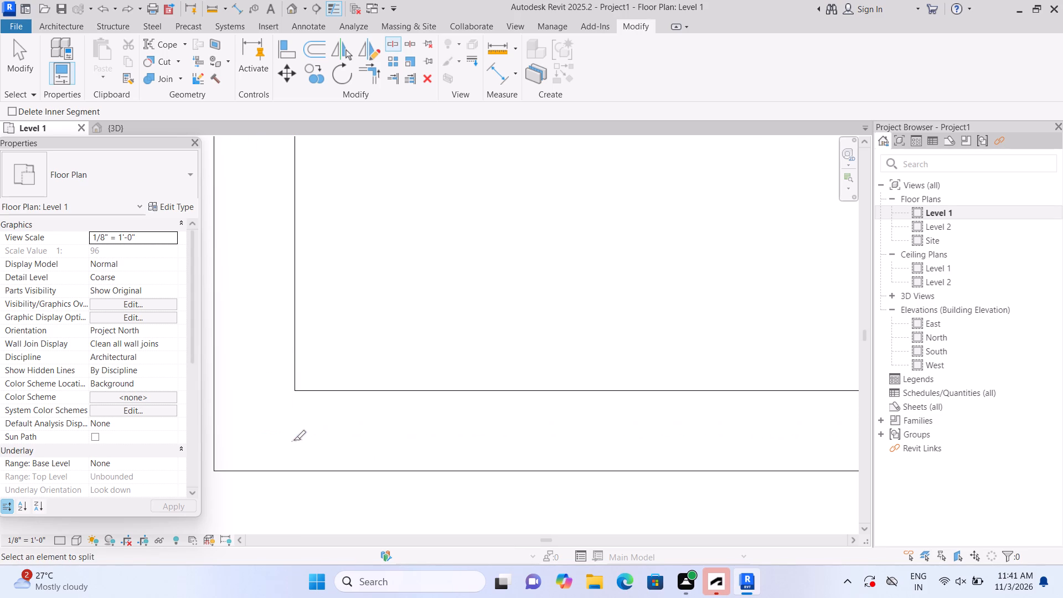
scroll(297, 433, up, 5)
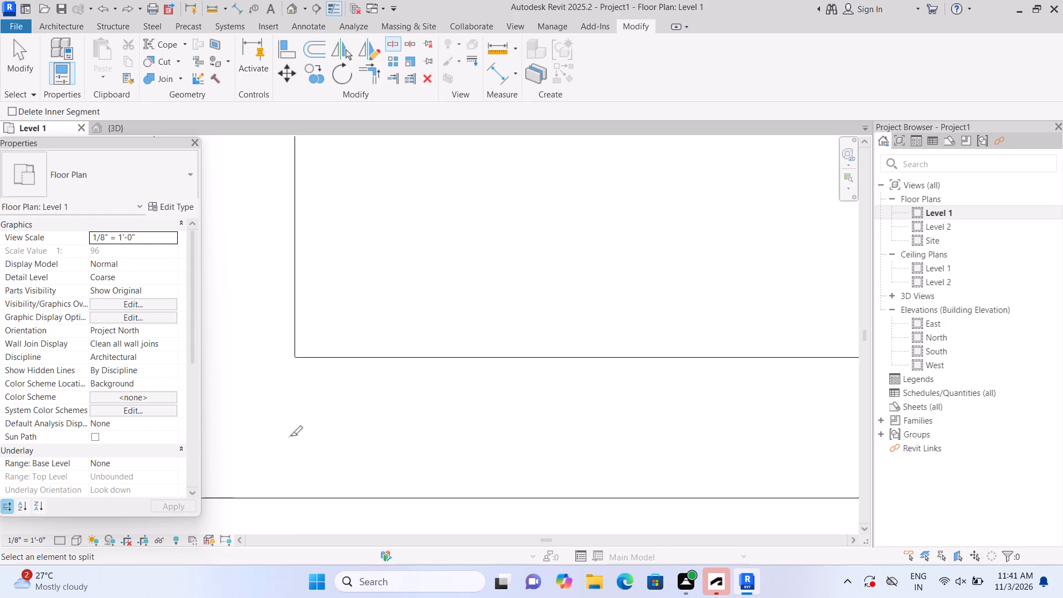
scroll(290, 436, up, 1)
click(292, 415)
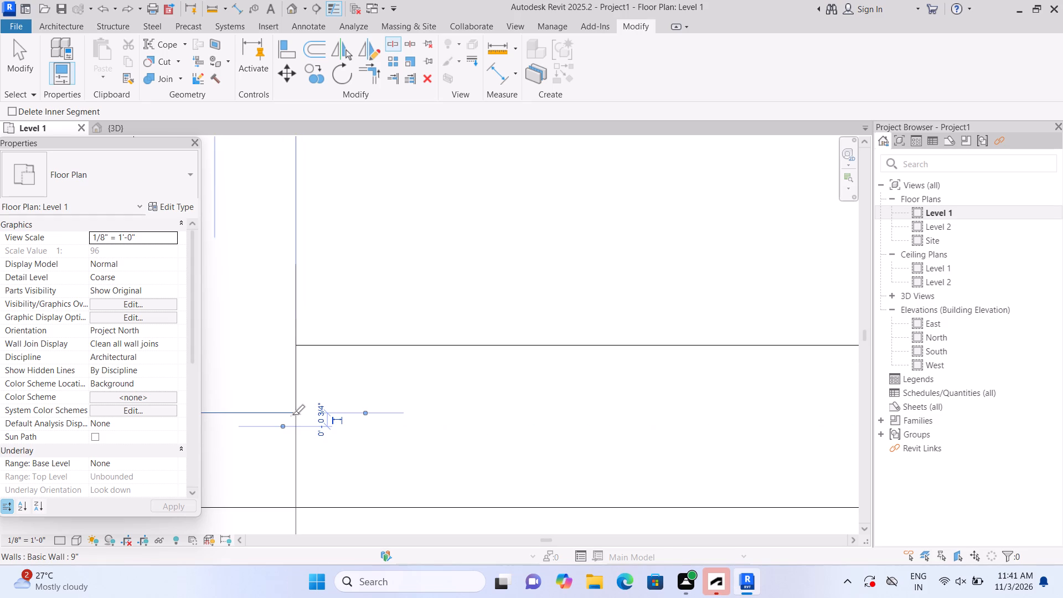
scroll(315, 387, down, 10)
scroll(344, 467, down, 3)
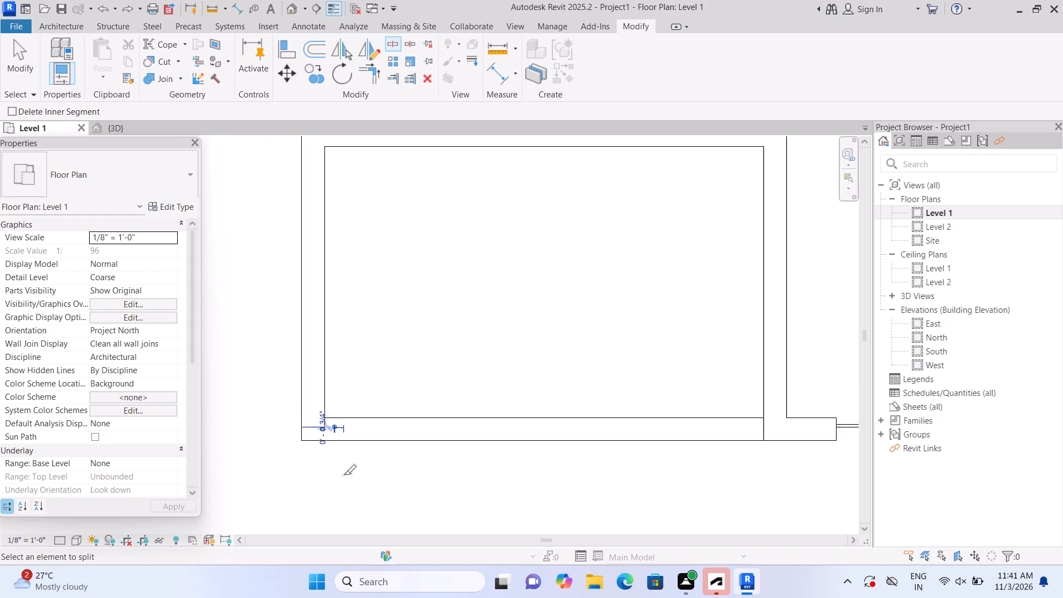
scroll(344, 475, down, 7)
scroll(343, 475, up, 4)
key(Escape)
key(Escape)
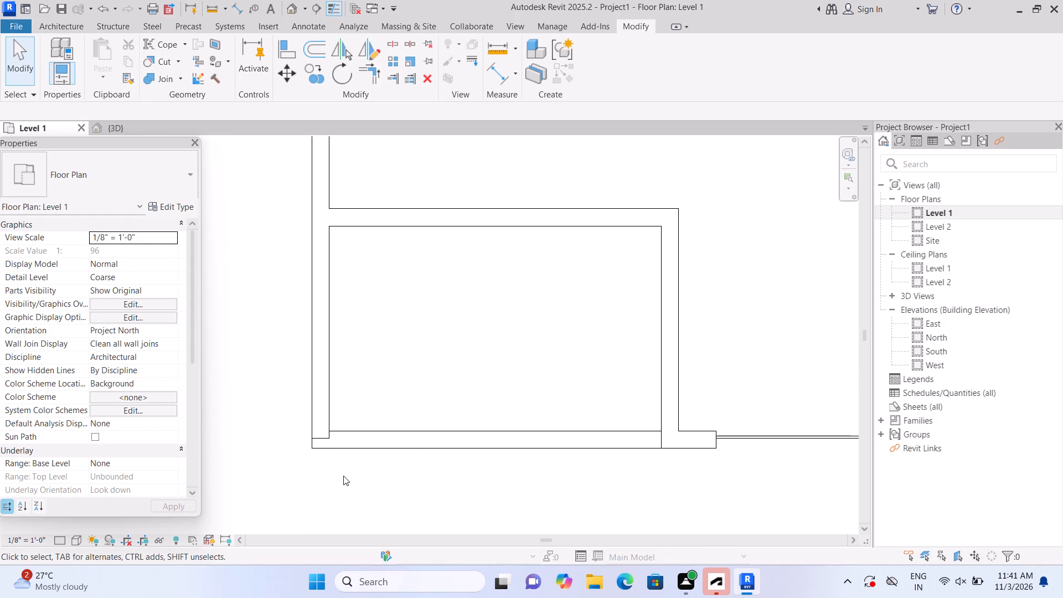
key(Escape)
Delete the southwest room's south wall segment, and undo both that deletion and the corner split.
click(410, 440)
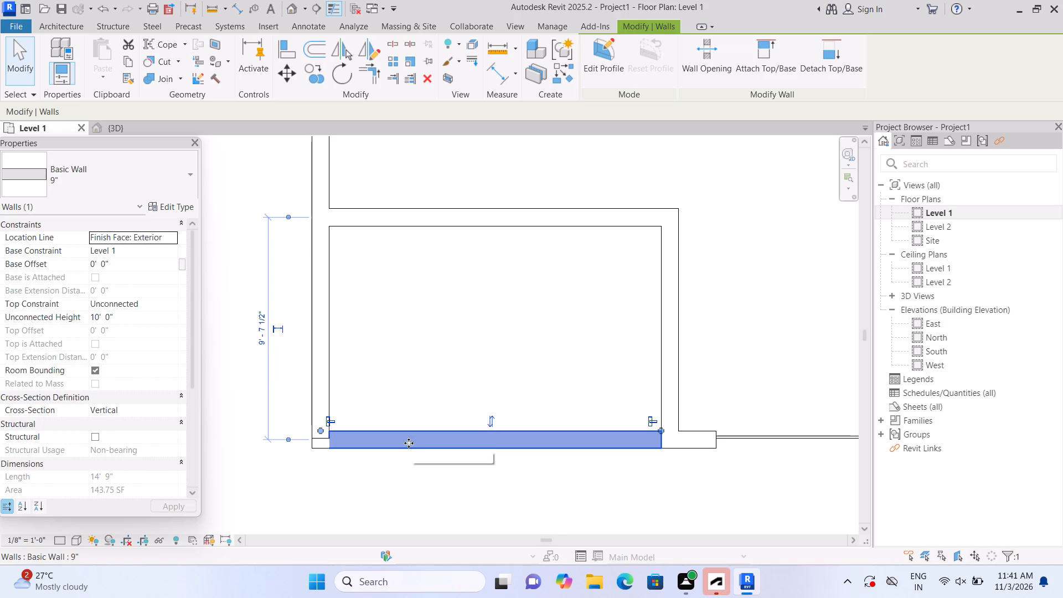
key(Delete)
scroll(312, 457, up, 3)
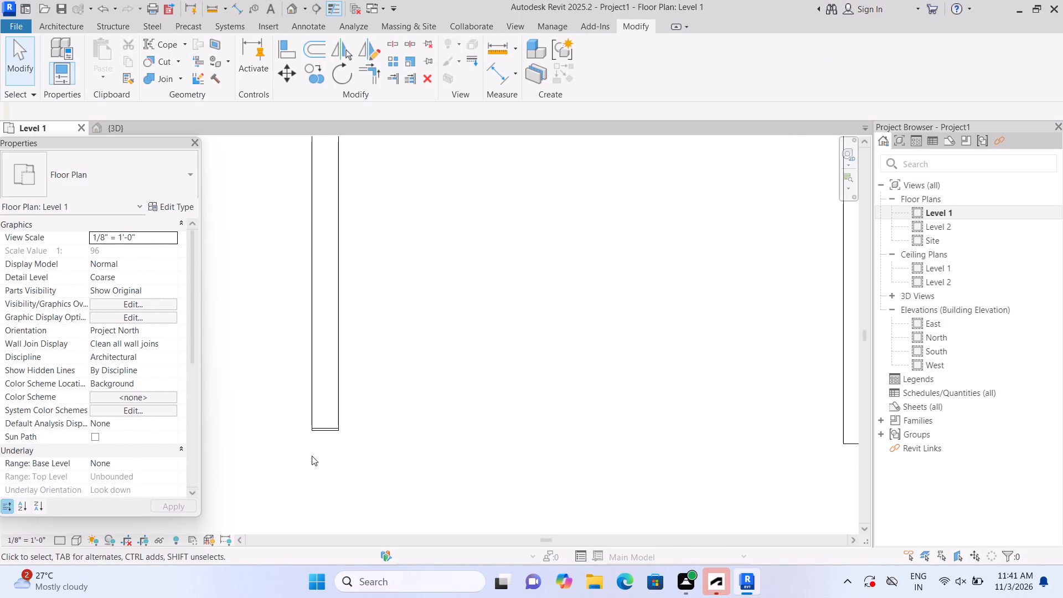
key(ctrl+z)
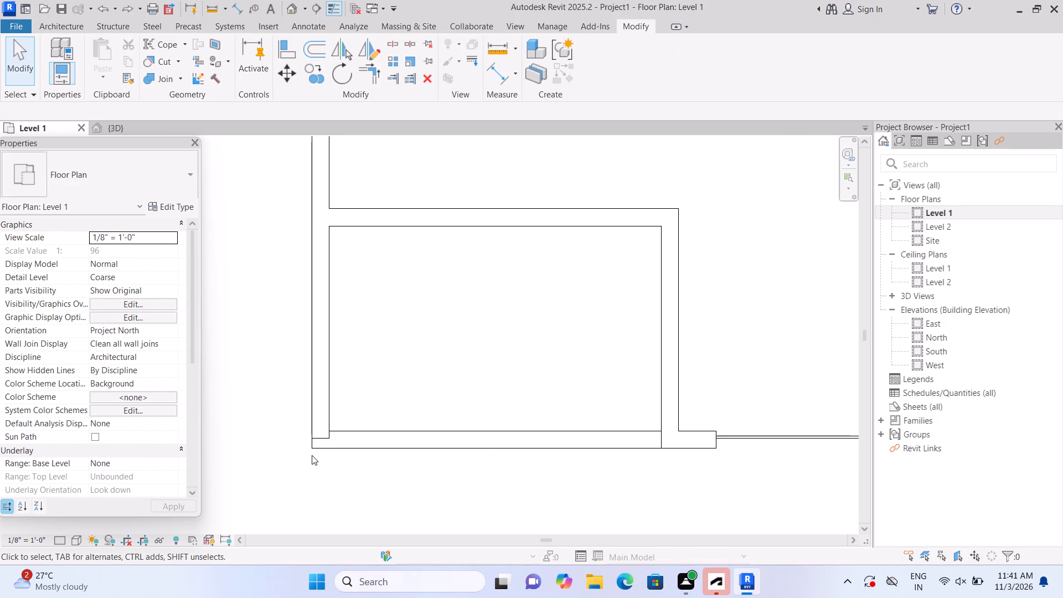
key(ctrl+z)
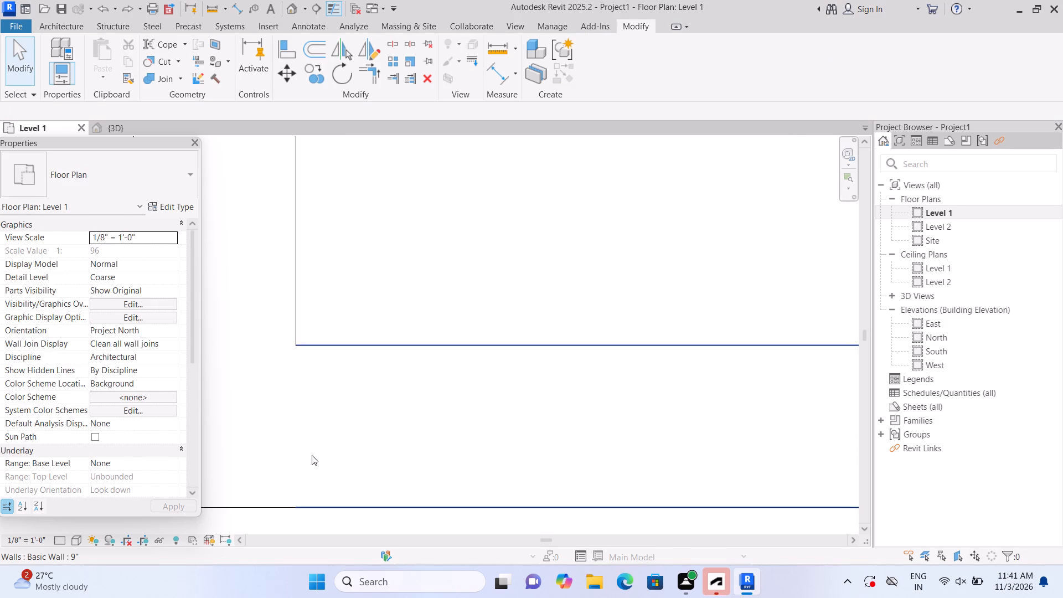
Delete the 9" south wall segment between the west wall and the southwest room's east wall.
scroll(312, 455, down, 12)
scroll(366, 460, down, 4)
scroll(422, 458, up, 3)
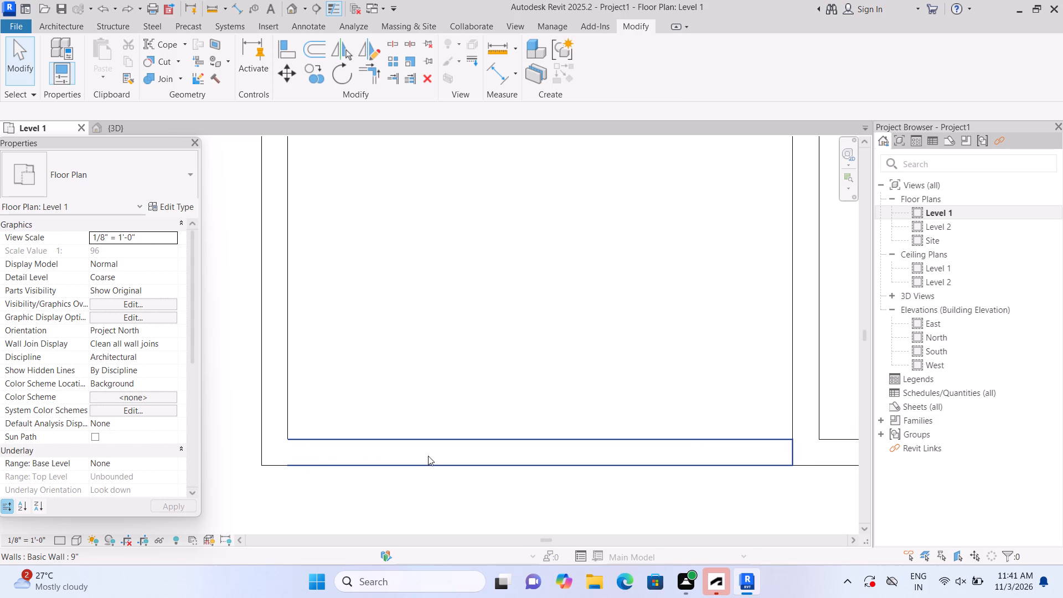
click(436, 452)
key(Delete)
scroll(433, 457, down, 4)
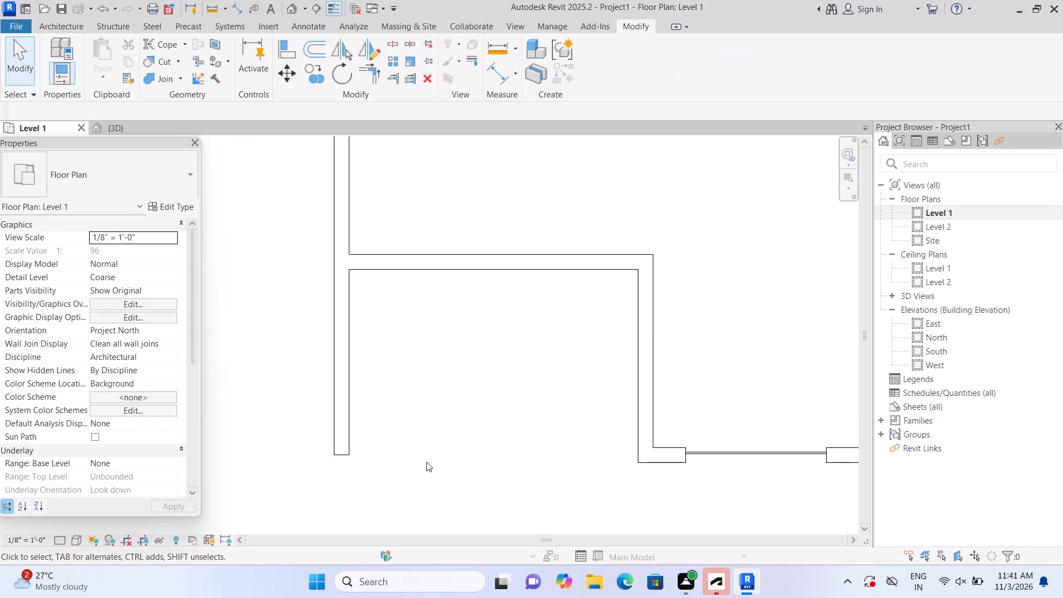
scroll(426, 462, down, 6)
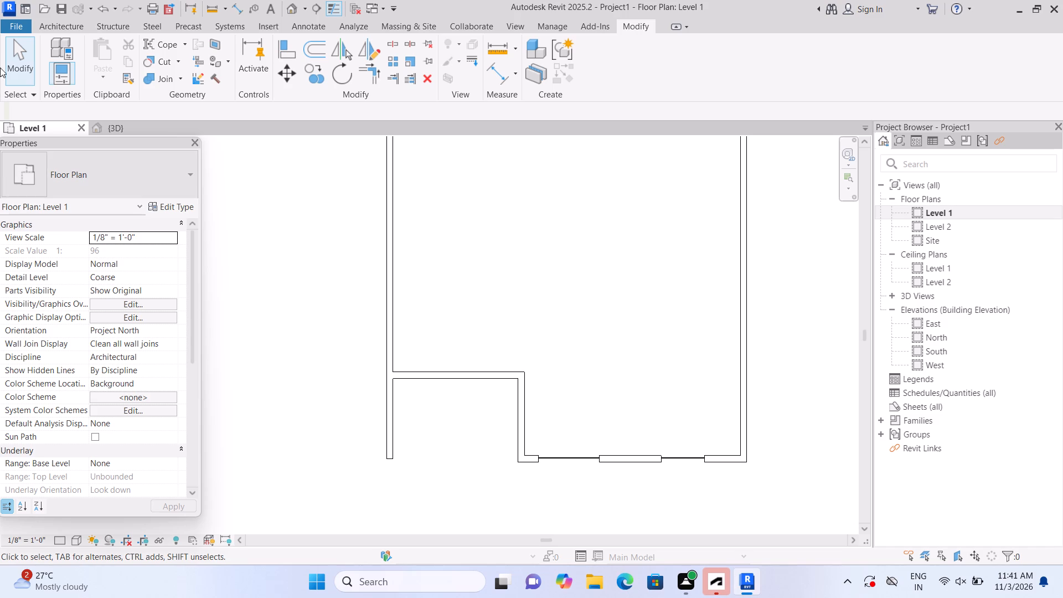
Place a Single-Flush 36" x 84" door in the southwest room's north wall, about 2'-6" from its east wall and swinging north.
click(74, 24)
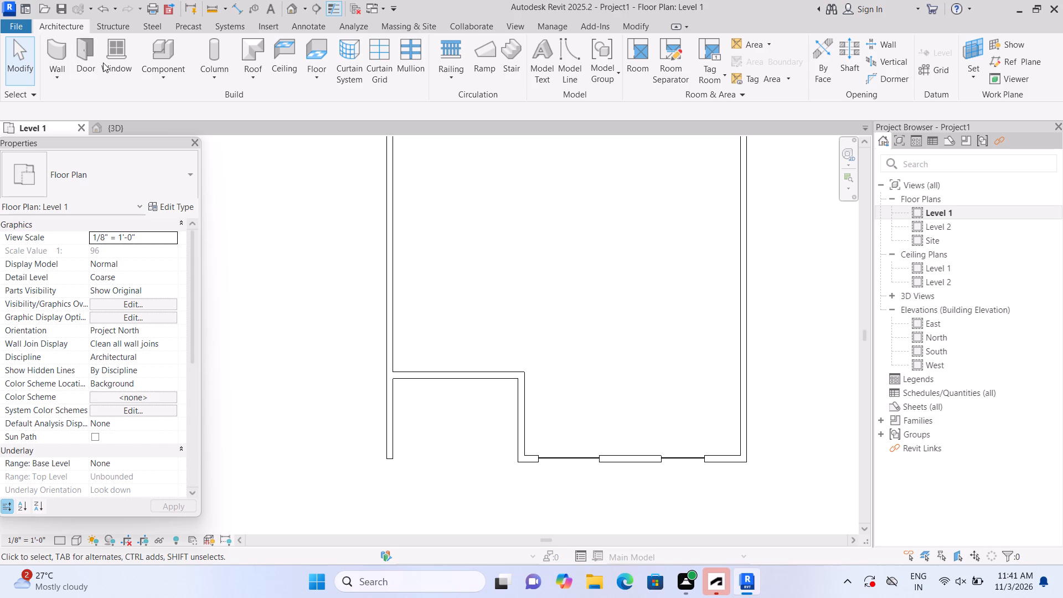
double_click(90, 65)
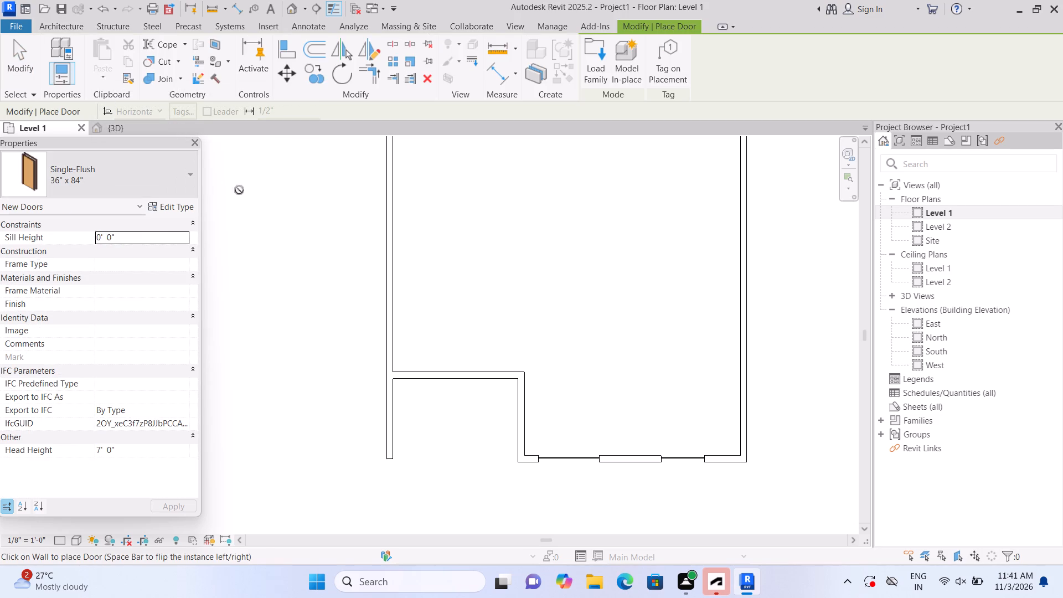
click(500, 370)
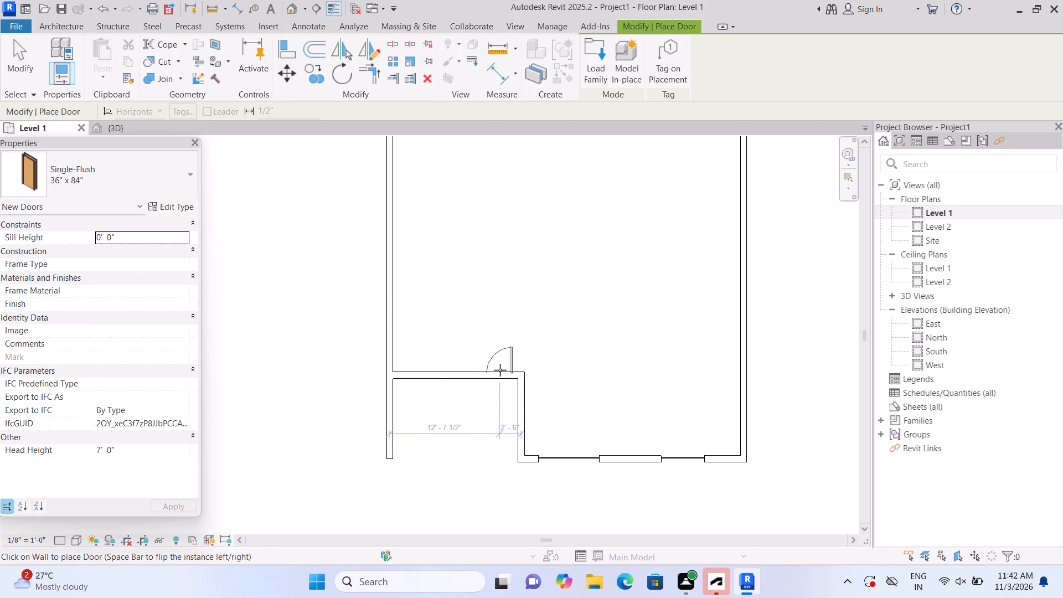
key(Escape)
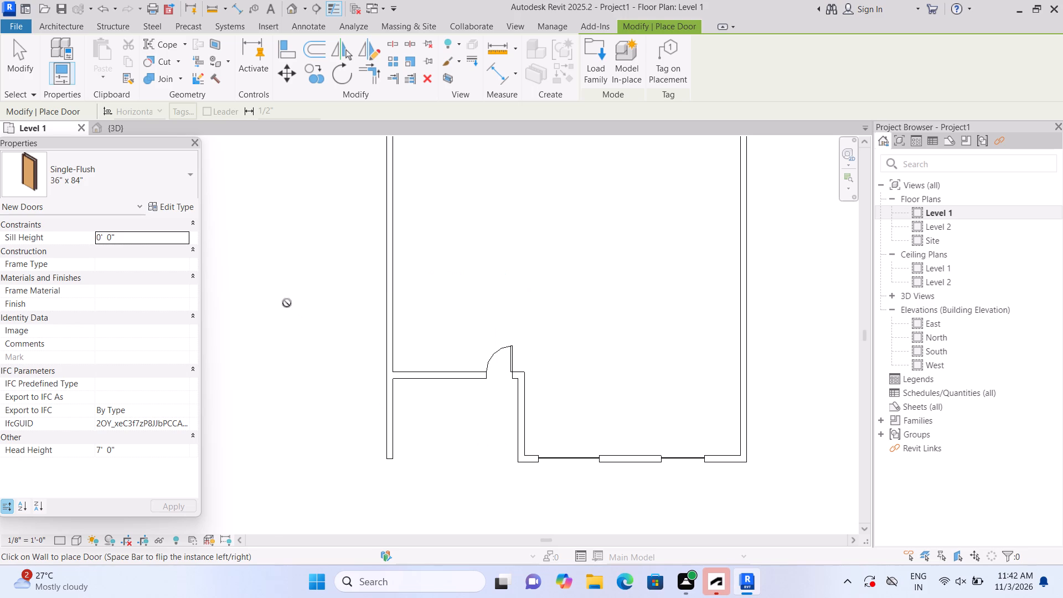
key(Escape)
Draw a Curtain Wall 1 segment about 1'-6 3/4" long within the southwest room's north wall, starting 6'-0" from the east wall and running west.
click(67, 61)
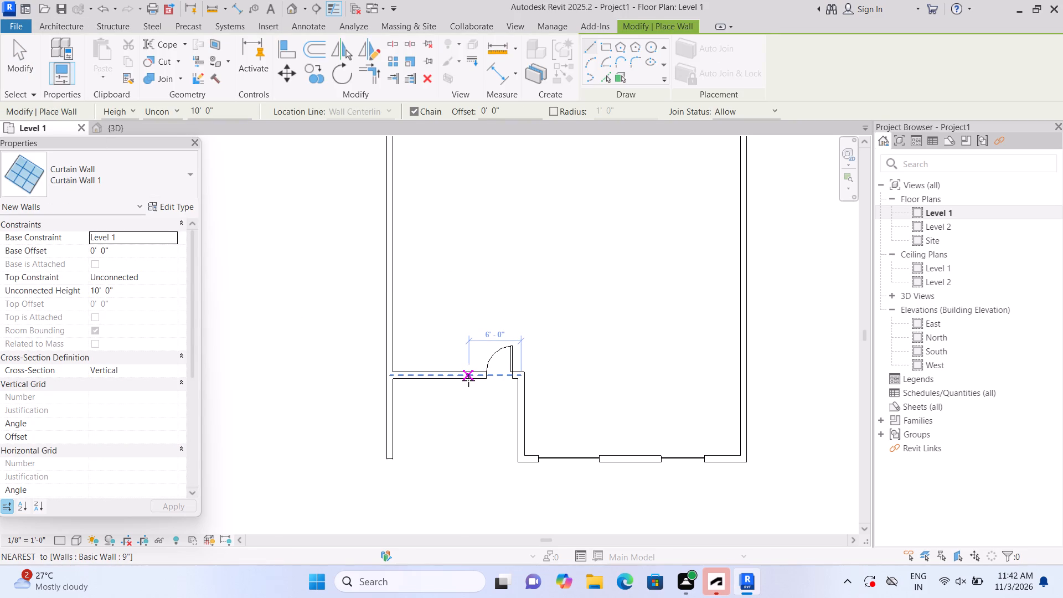
click(467, 380)
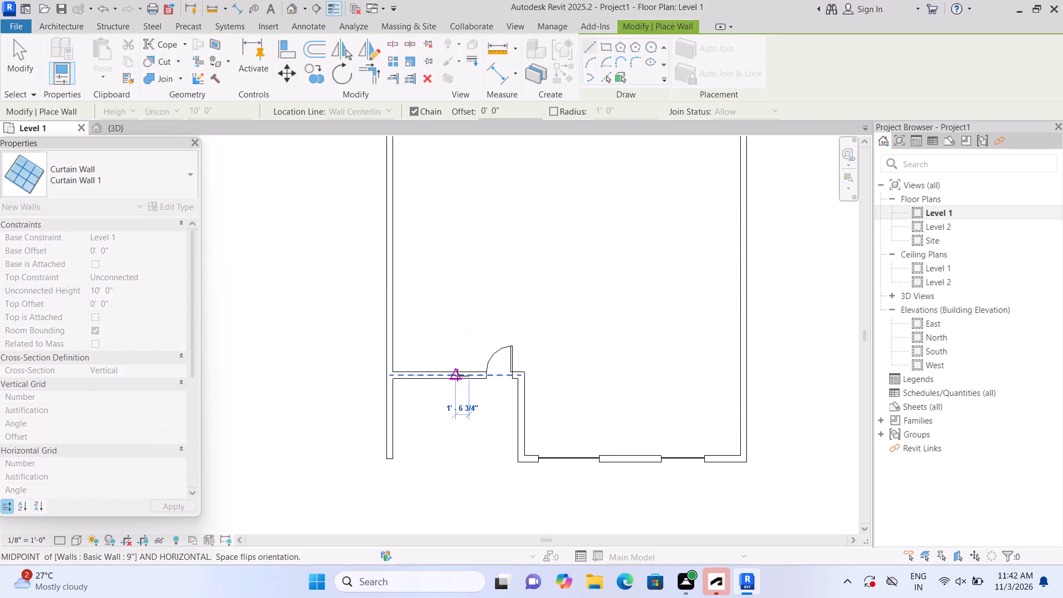
scroll(449, 375, up, 2)
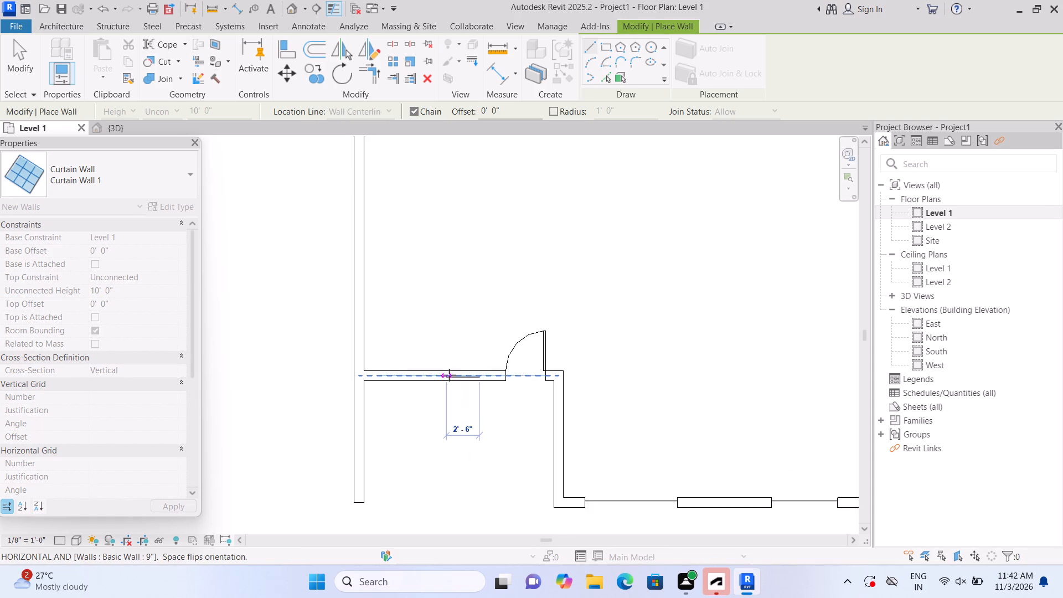
scroll(449, 375, up, 3)
click(457, 378)
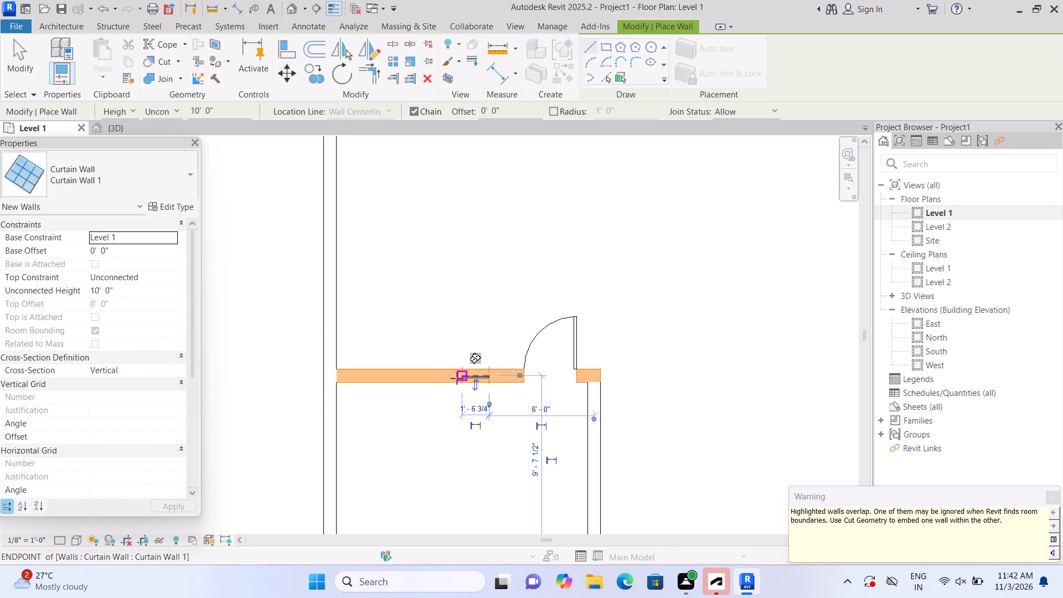
Cut the 9" north wall of the southwest room with the short curtain wall using Cut Geometry.
click(178, 60)
click(192, 78)
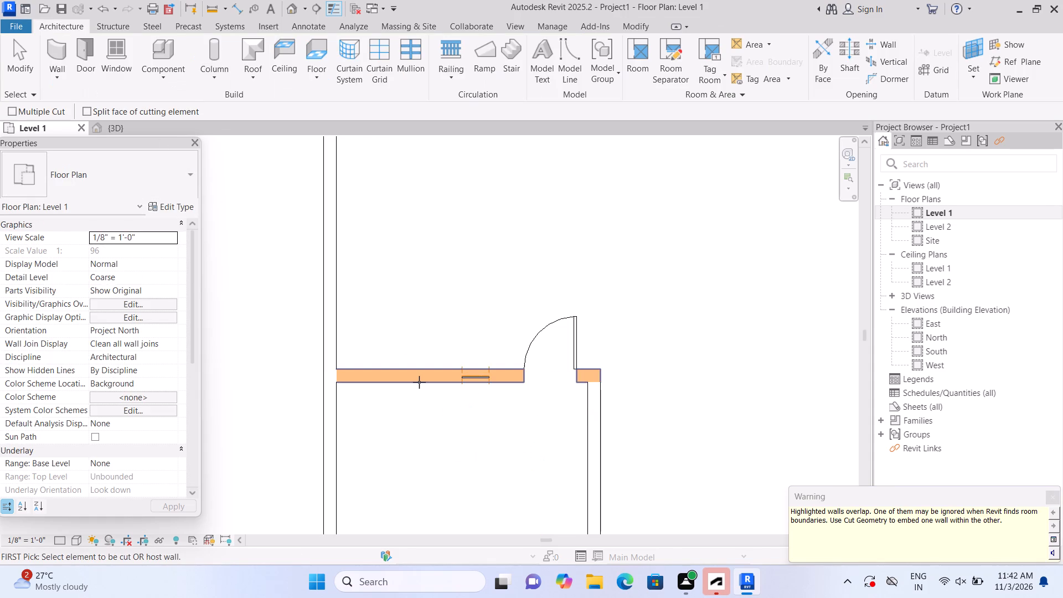
click(419, 382)
click(476, 375)
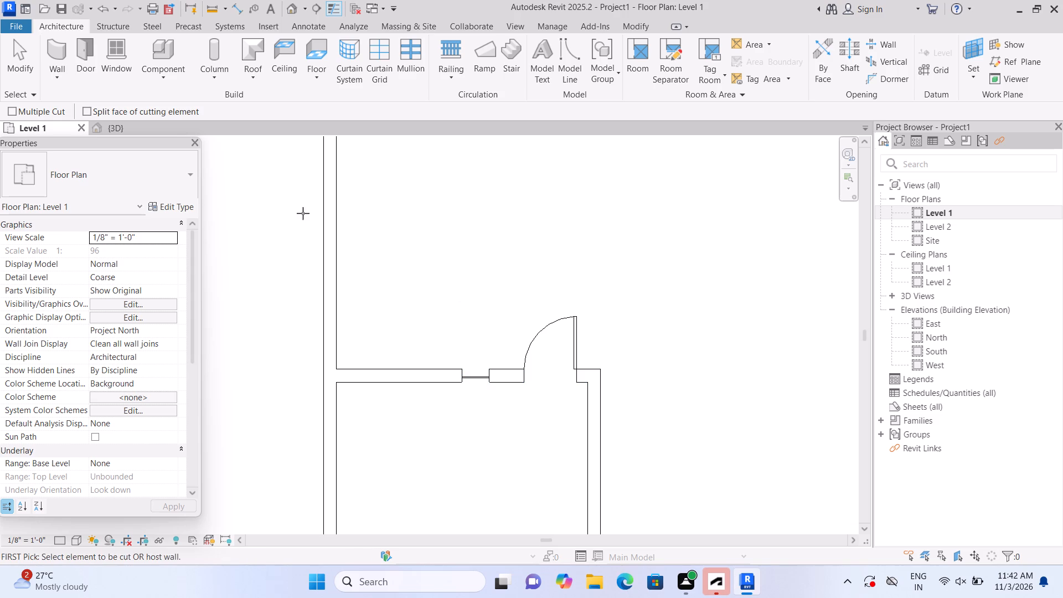
Draw another Curtain Wall 1 segment 1'-6" long in the same north wall, starting 2'-0" from the west wall.
click(60, 56)
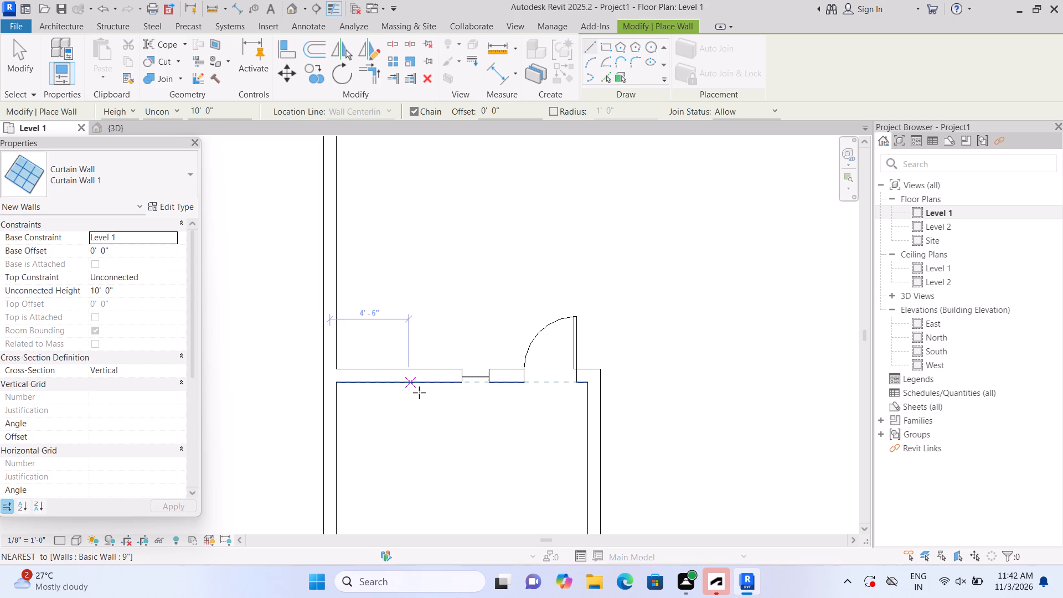
click(362, 372)
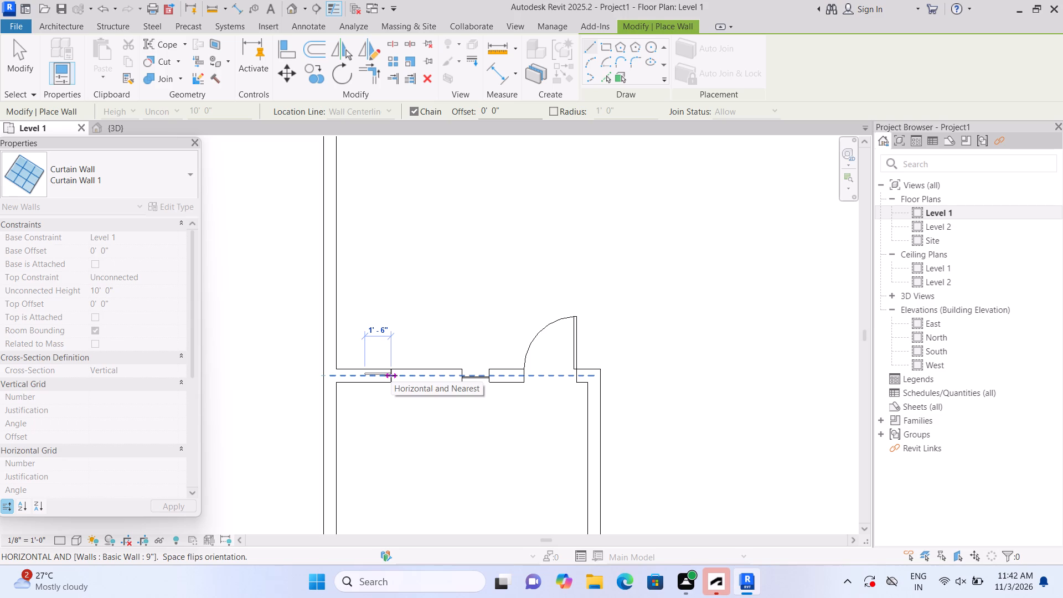
double_click(391, 375)
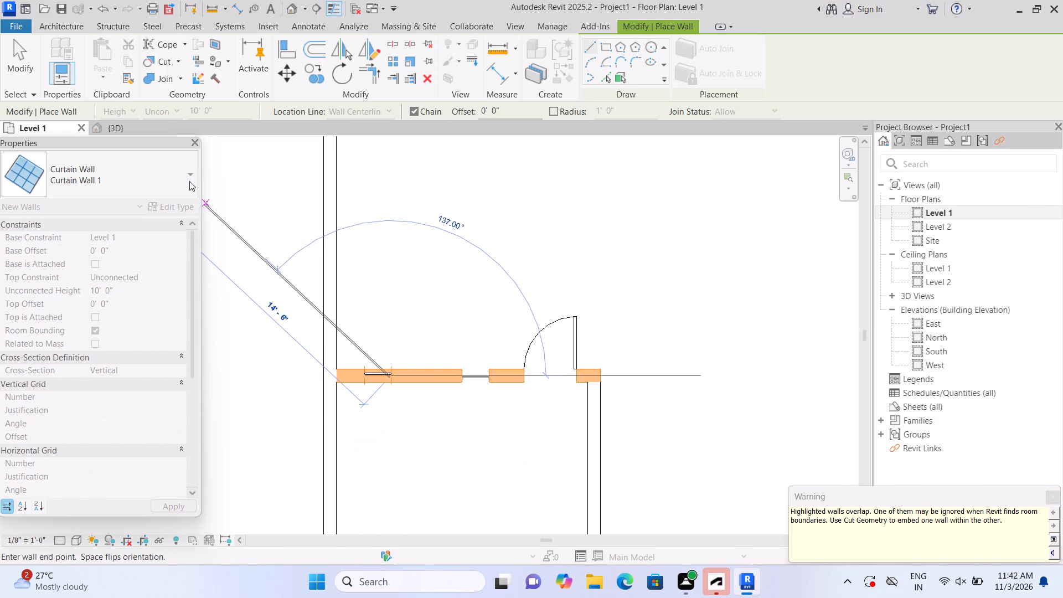
key(Escape)
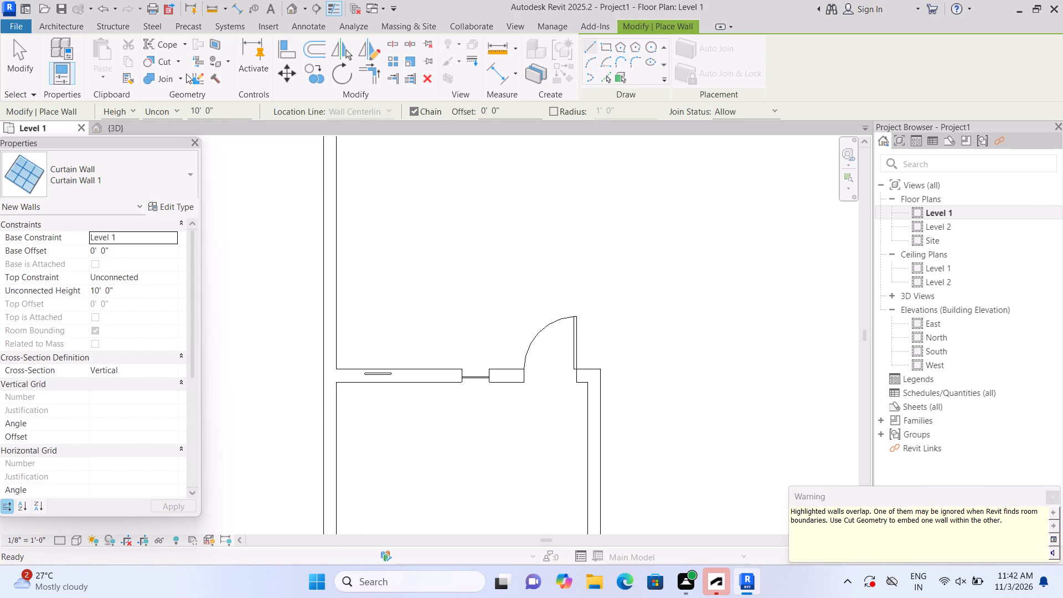
Cut the 9" north wall of the southwest porch with the westernmost short curtain wall using Cut Geometry.
click(179, 63)
click(181, 79)
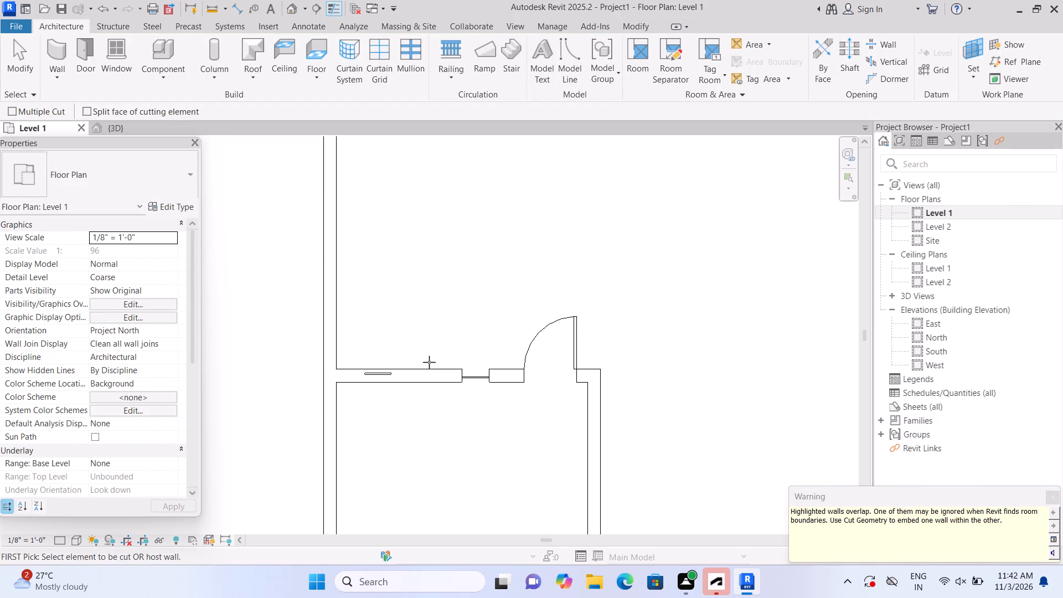
click(425, 377)
click(383, 373)
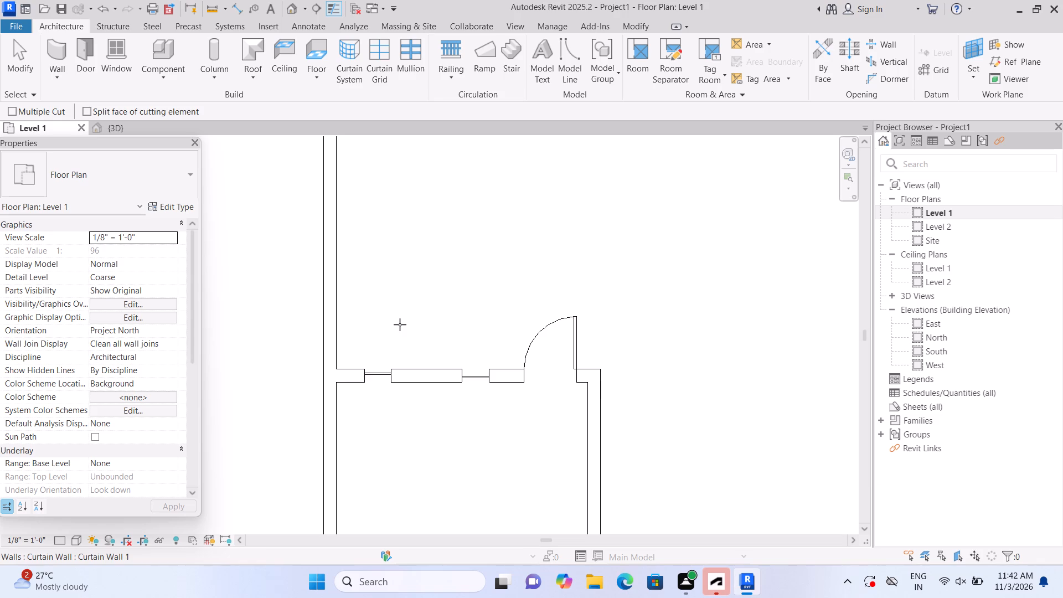
In the 3D view, raise the base of the south facade's western curtain wall to about 3'-0" and lower its top below the wall's top edge.
scroll(414, 334, down, 3)
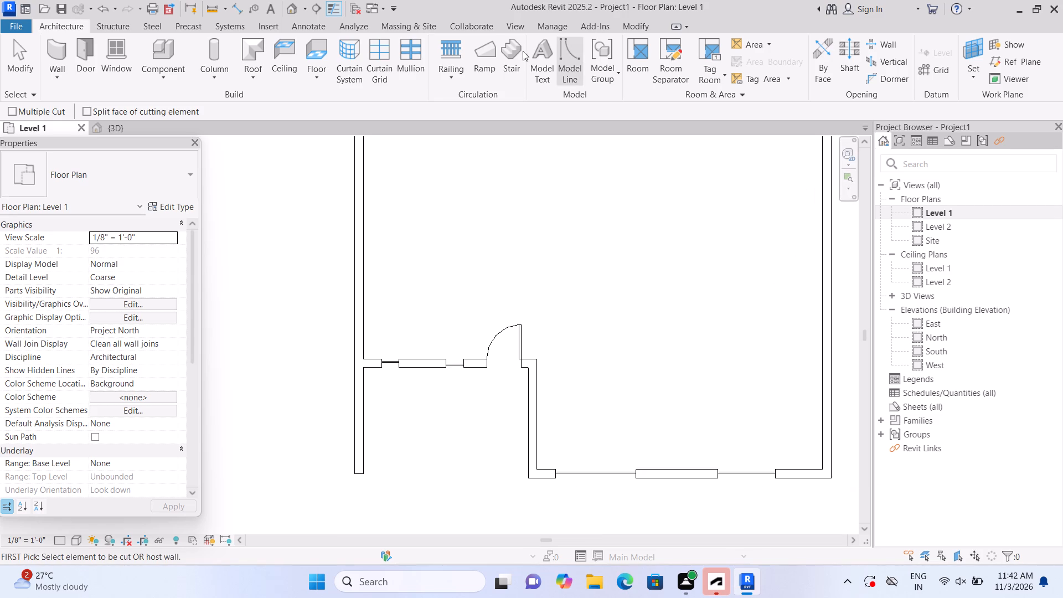
click(292, 6)
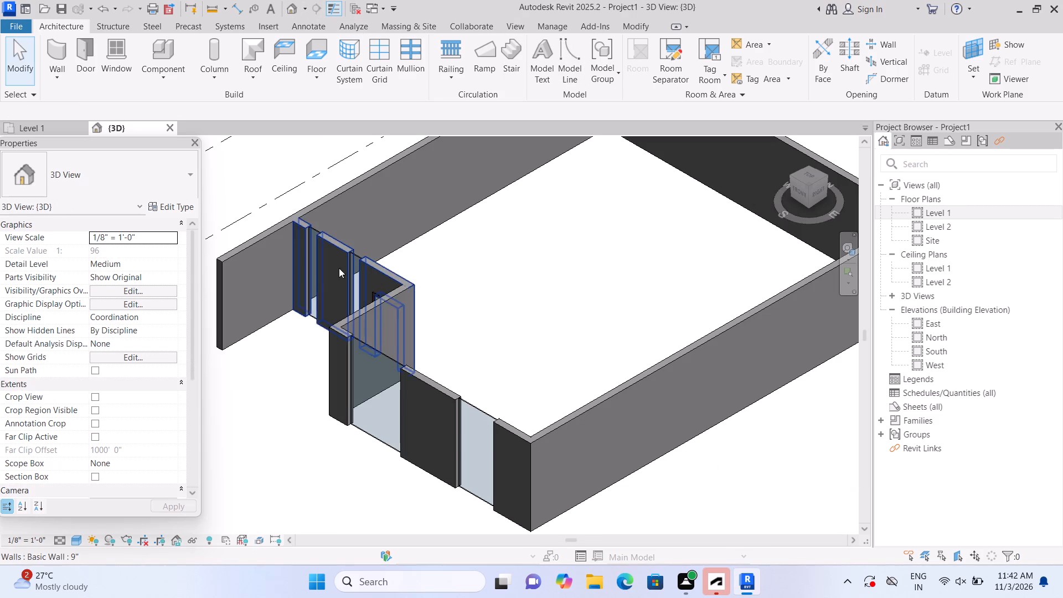
scroll(339, 426, up, 2)
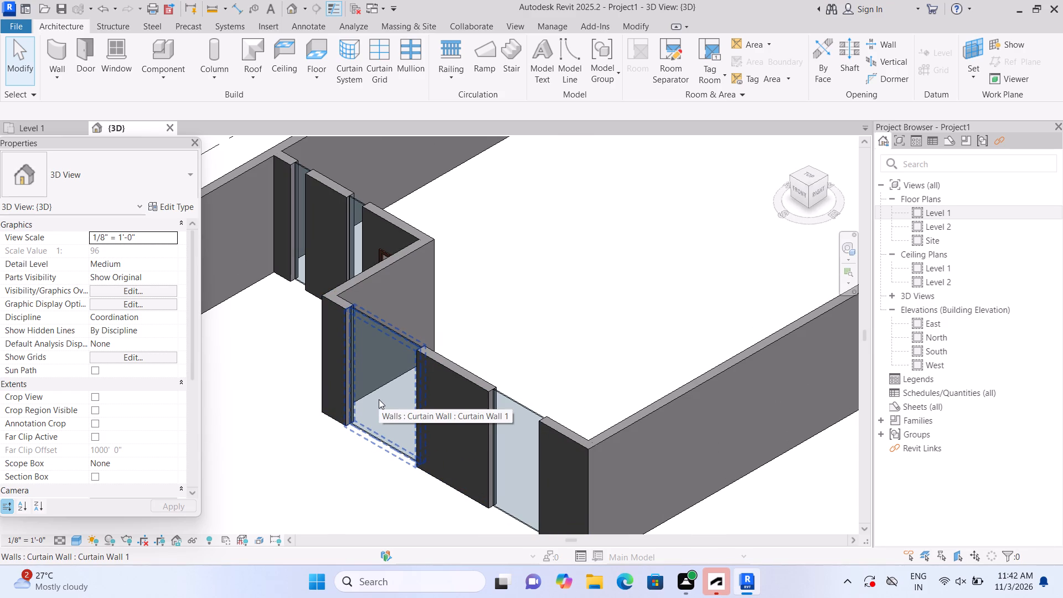
click(379, 399)
scroll(379, 399, up, 1)
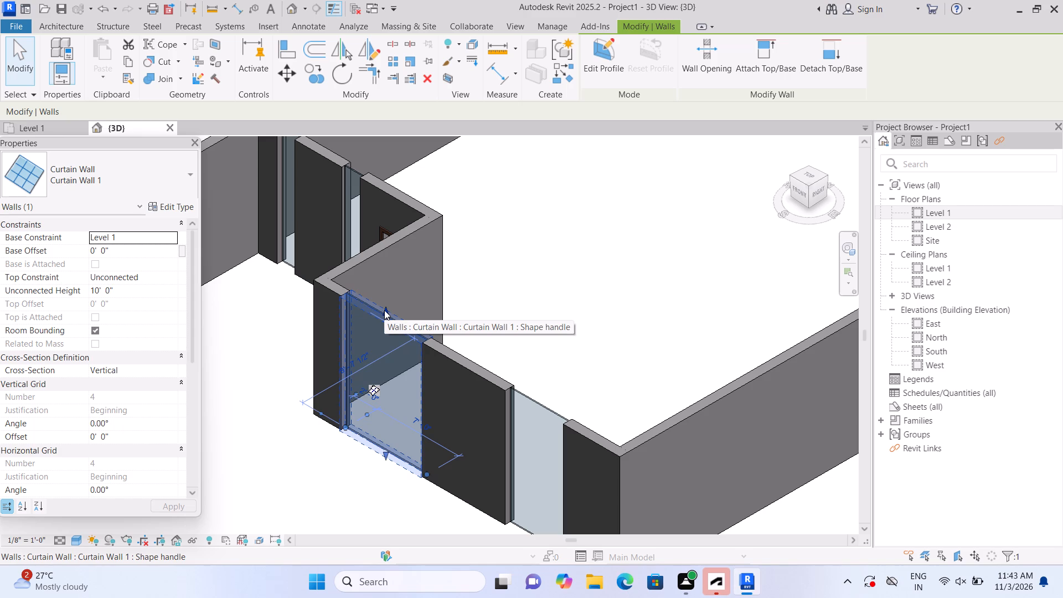
scroll(384, 310, up, 1)
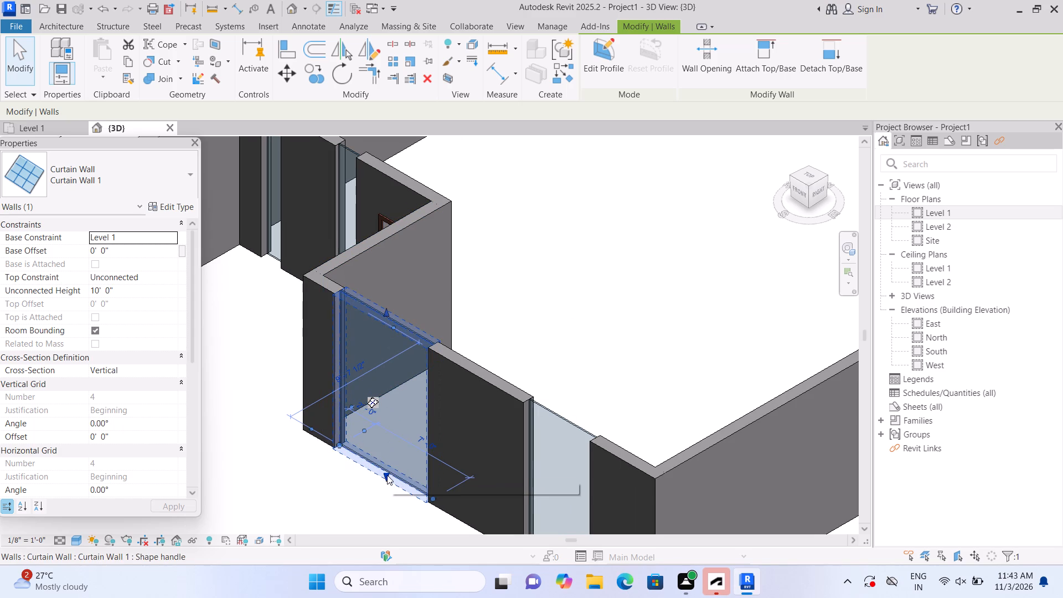
drag(388, 474, 399, 427)
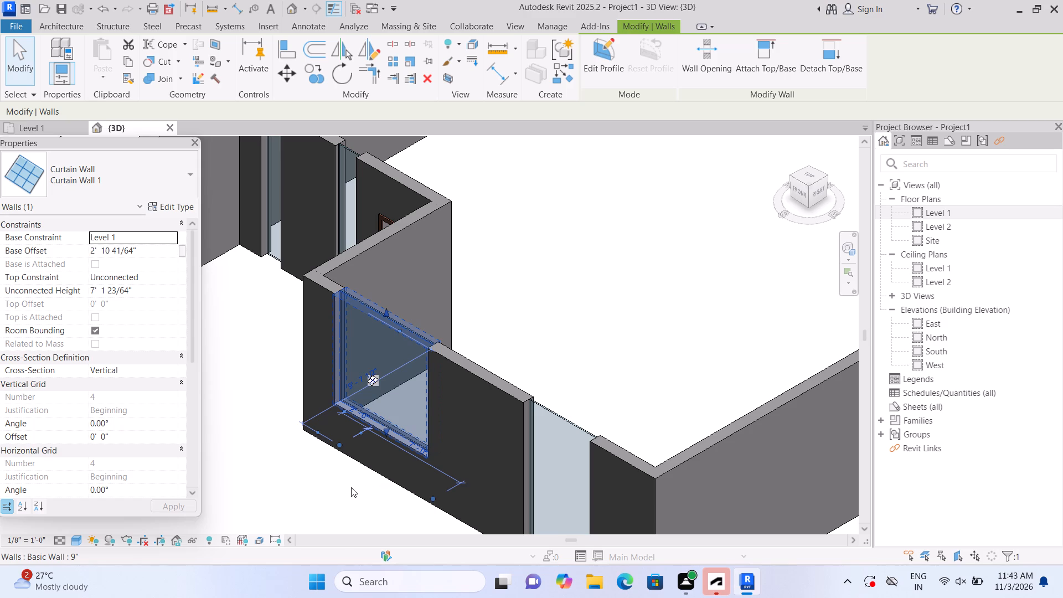
drag(386, 430, 385, 425)
click(347, 484)
click(363, 383)
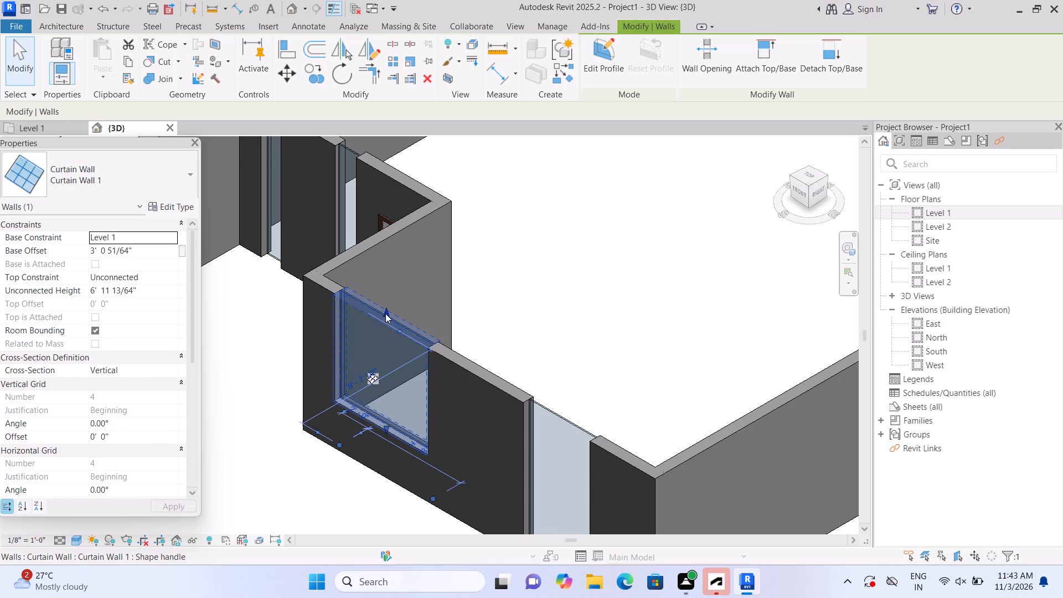
drag(386, 310, 389, 337)
click(389, 337)
click(334, 483)
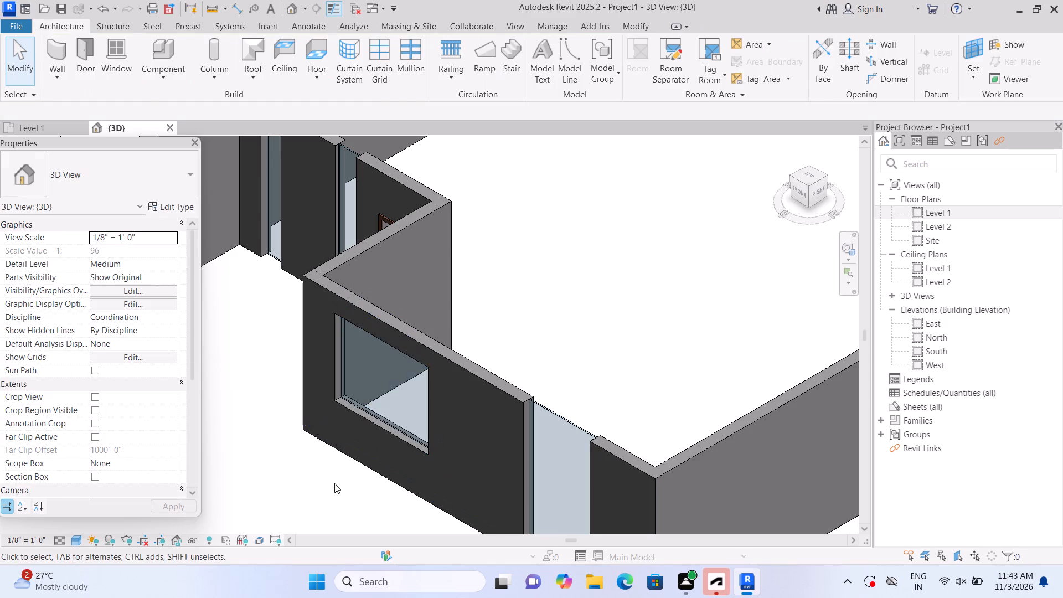
In the front view, widen the south facade's eastern curtain wall on both sides to about 5'-10".
middle_drag(350, 482, 266, 347)
scroll(479, 399, up, 1)
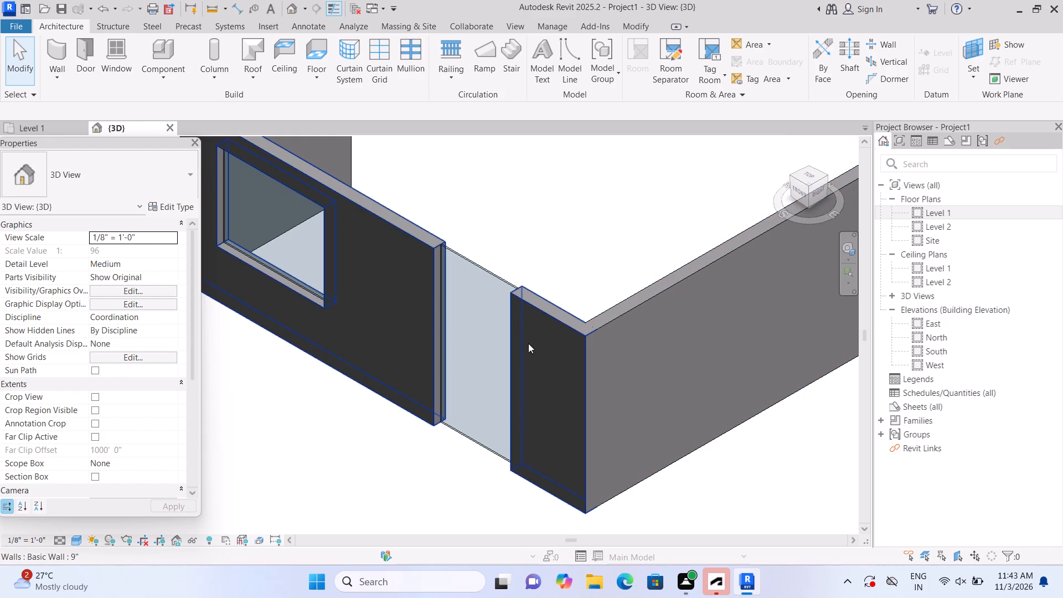
click(496, 348)
click(801, 189)
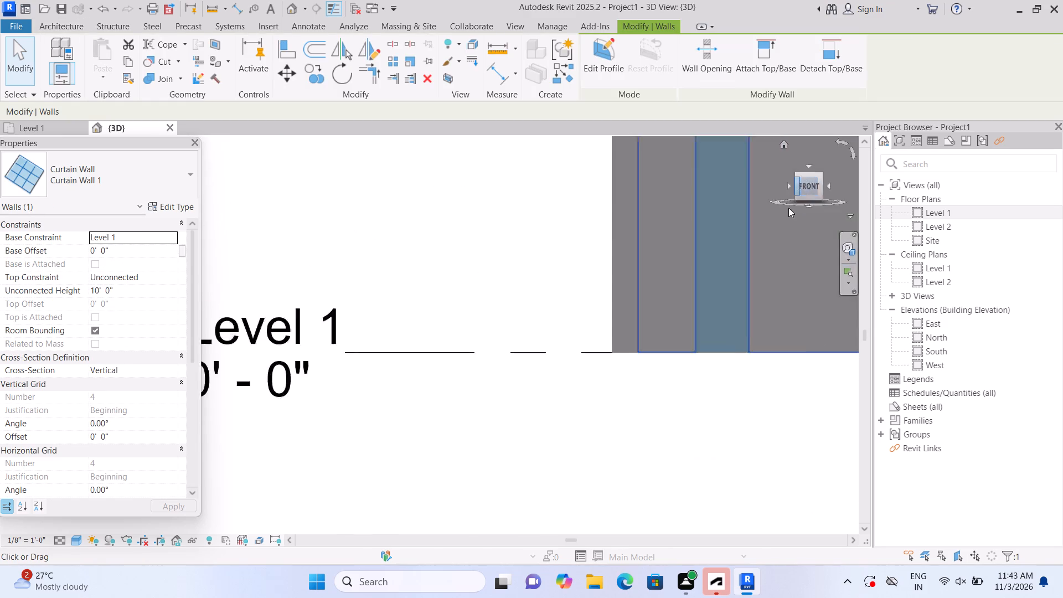
scroll(603, 390, down, 2)
click(709, 368)
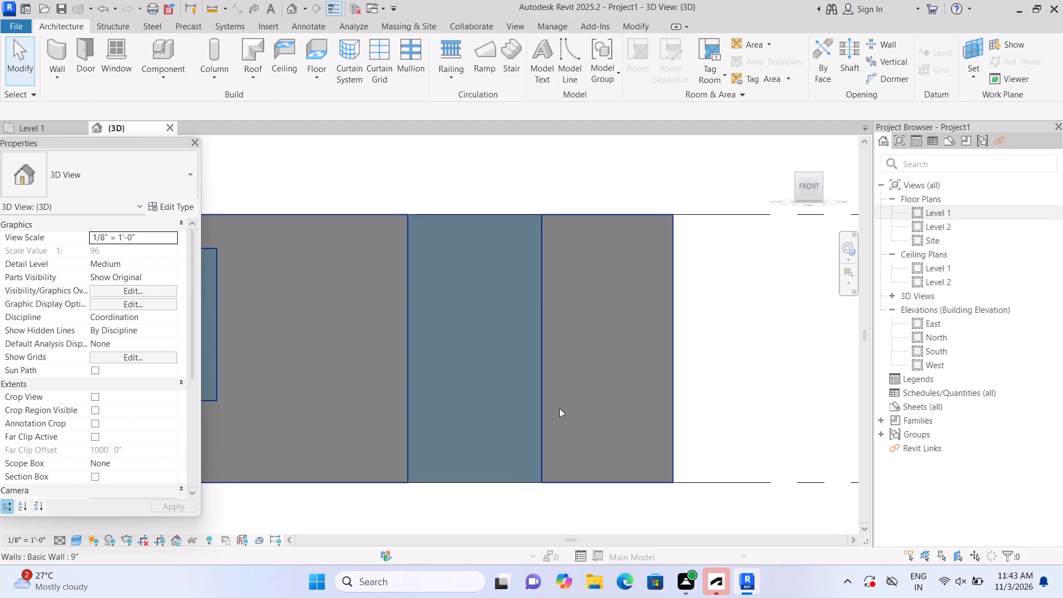
click(496, 419)
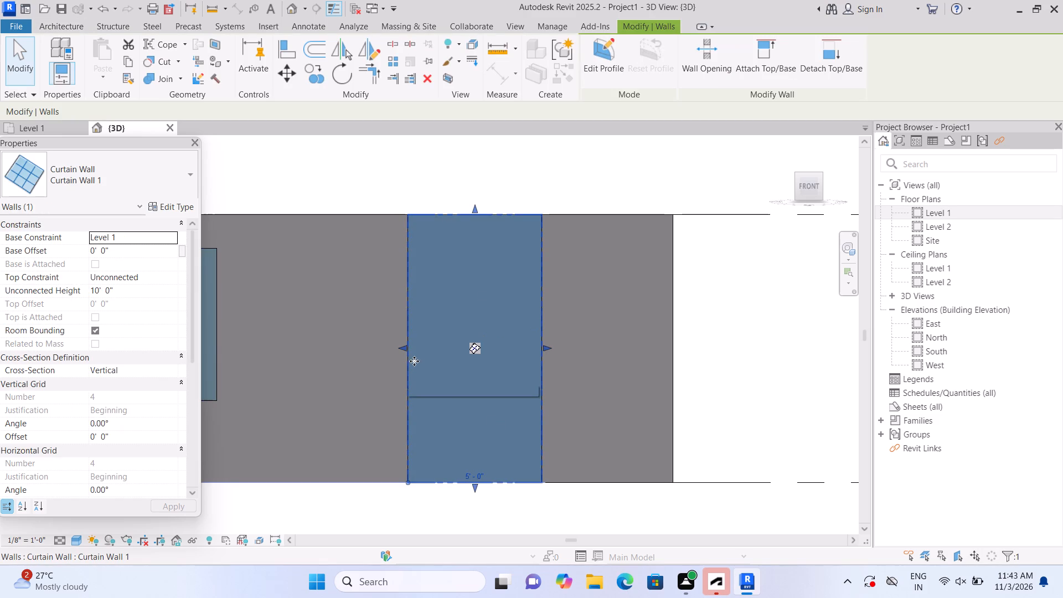
double_click(400, 346)
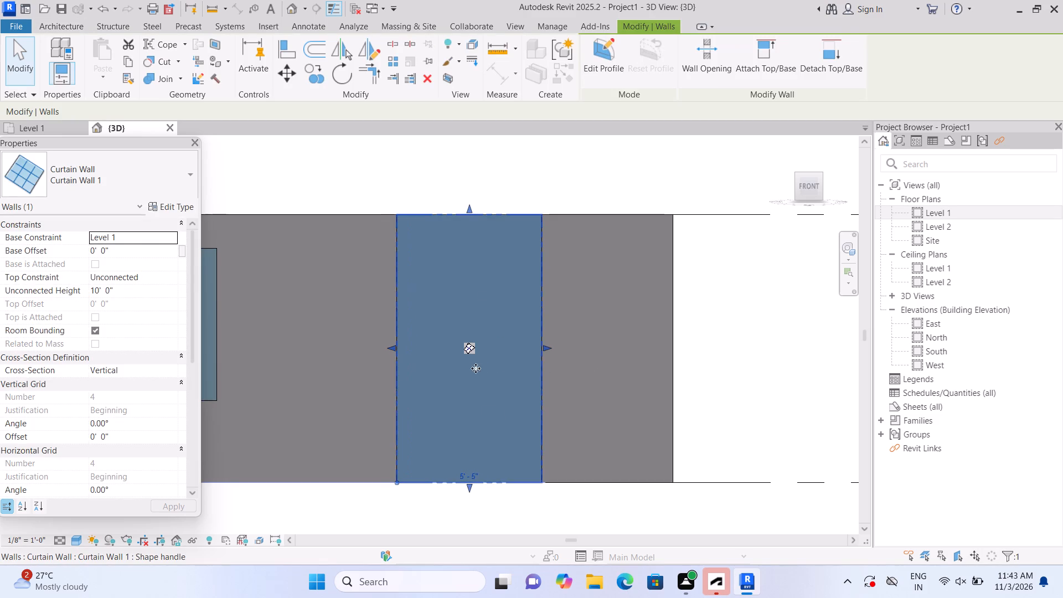
drag(546, 346, 553, 345)
click(553, 345)
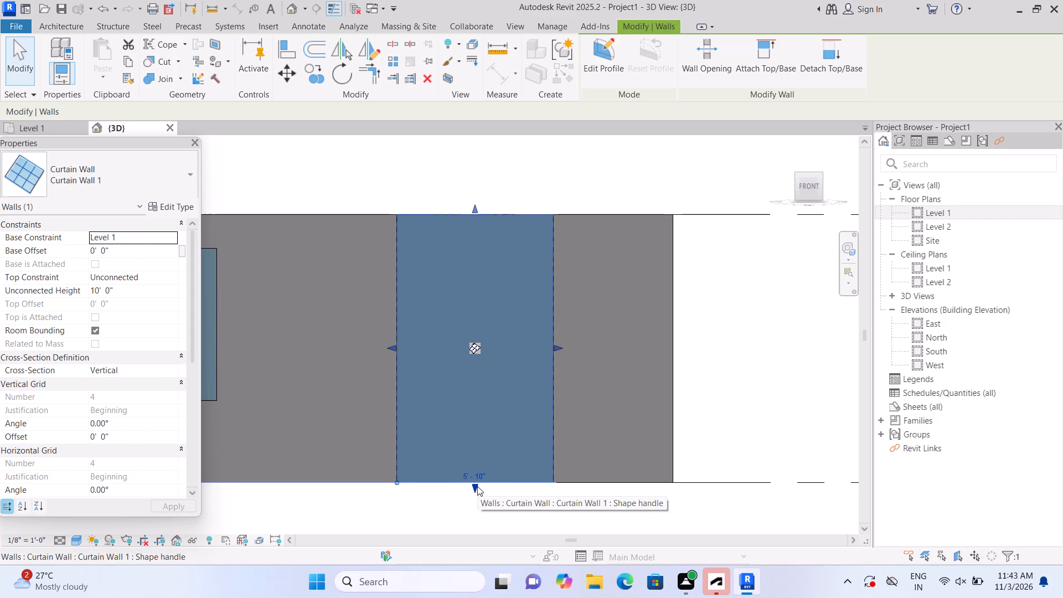
In the 3D view, raise the eastern curtain wall's base to about 3'-0" and lower its top to form a window matching the western one.
double_click(786, 143)
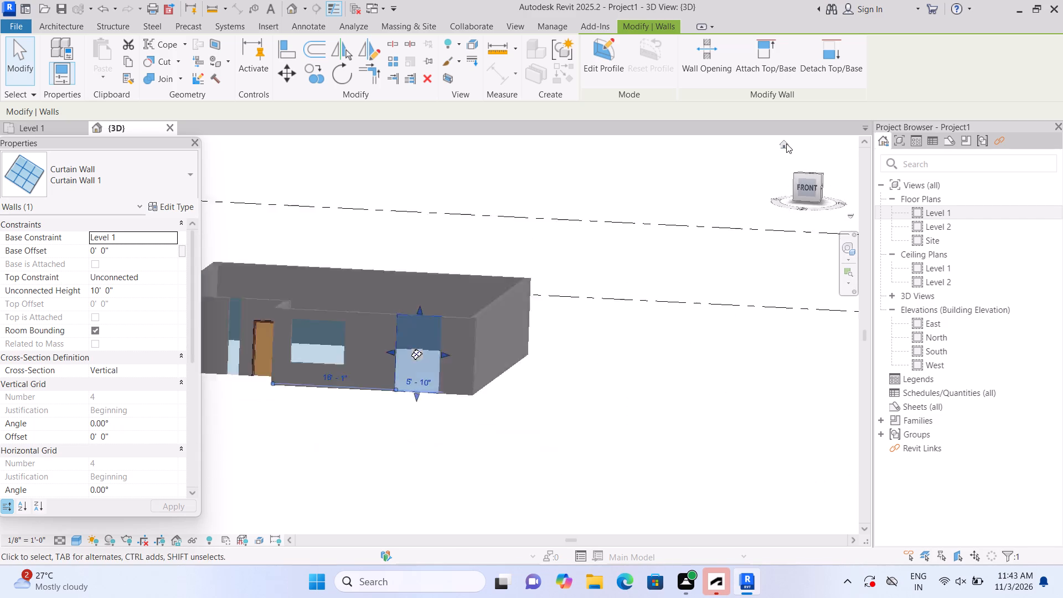
scroll(232, 395, up, 4)
middle_drag(246, 350, 334, 437)
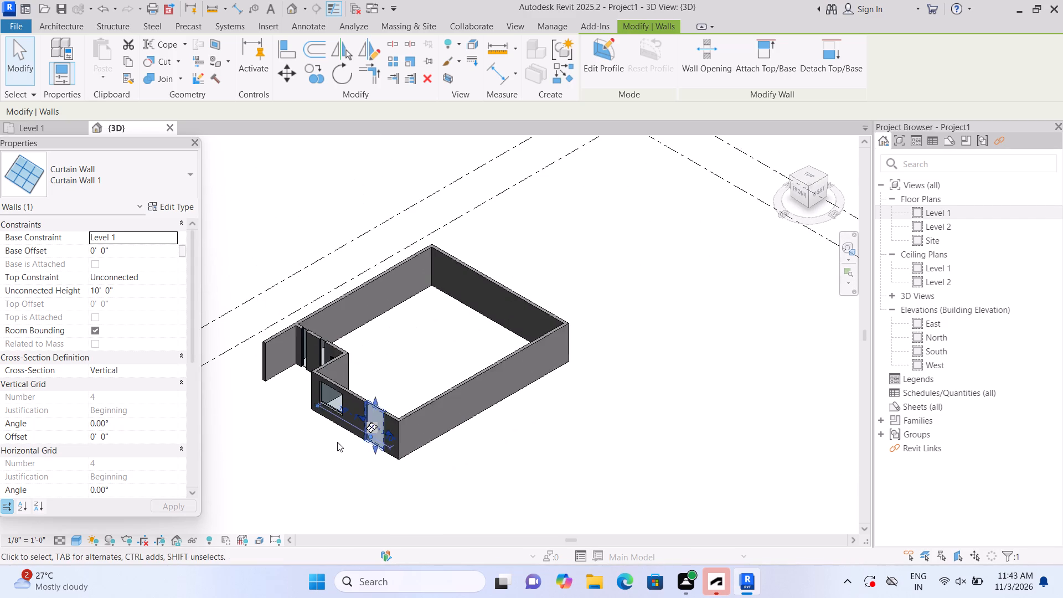
scroll(338, 439, up, 11)
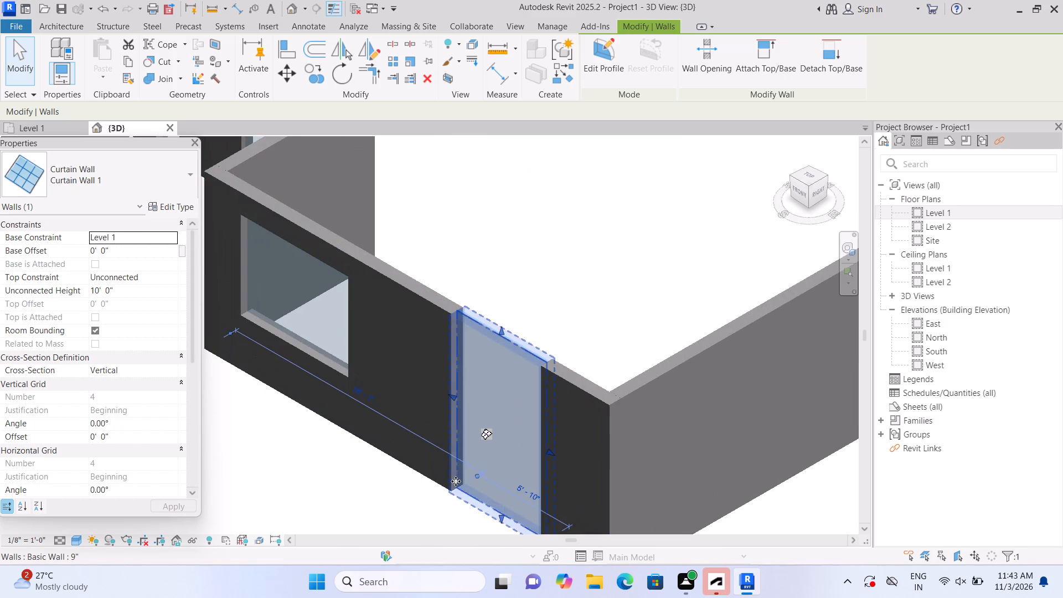
drag(500, 516, 509, 475)
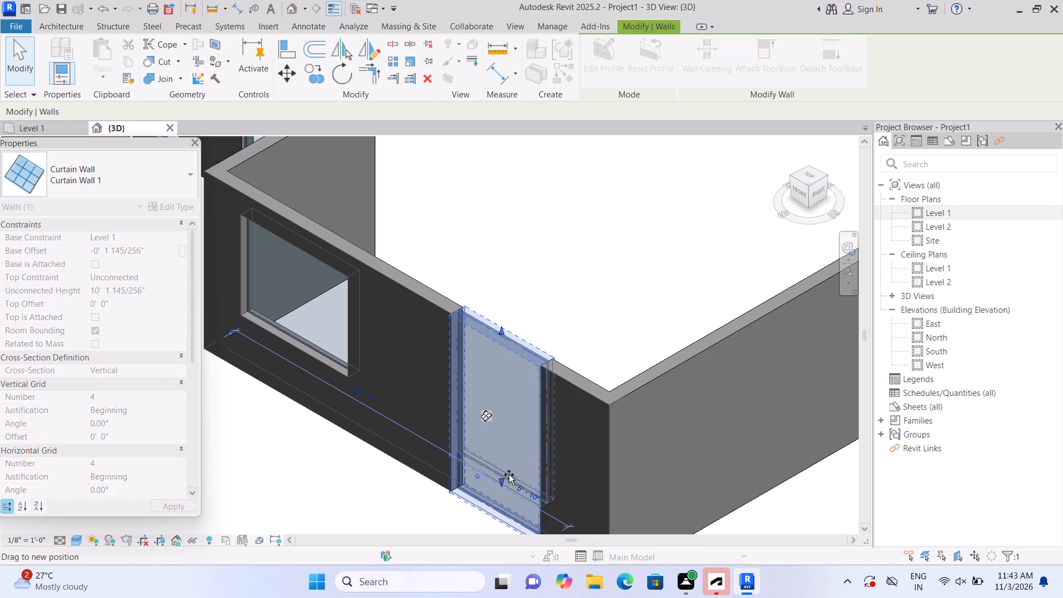
drag(509, 475, 514, 461)
click(514, 461)
click(516, 456)
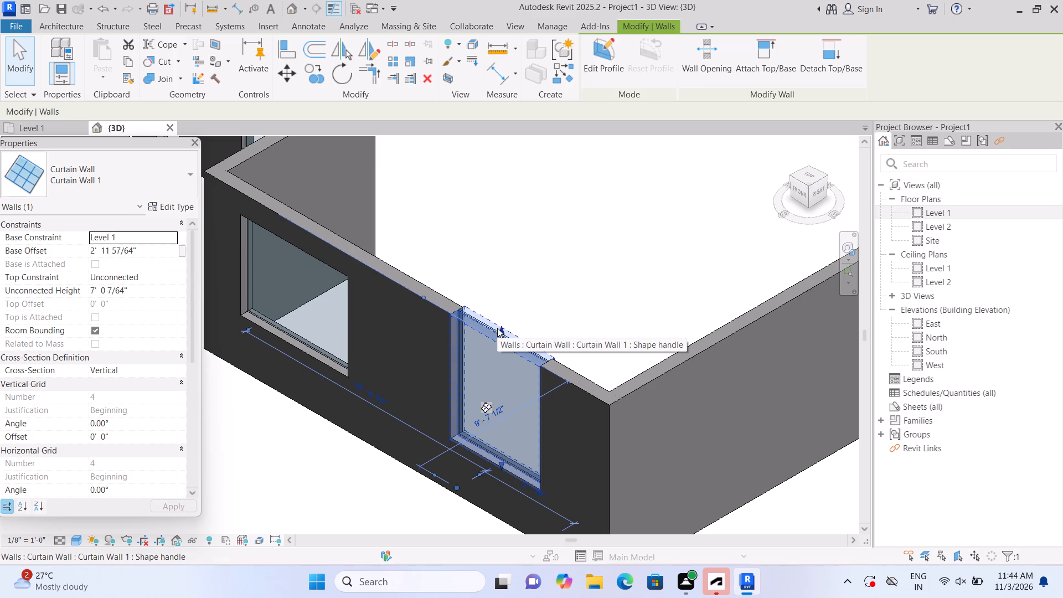
drag(499, 328, 497, 354)
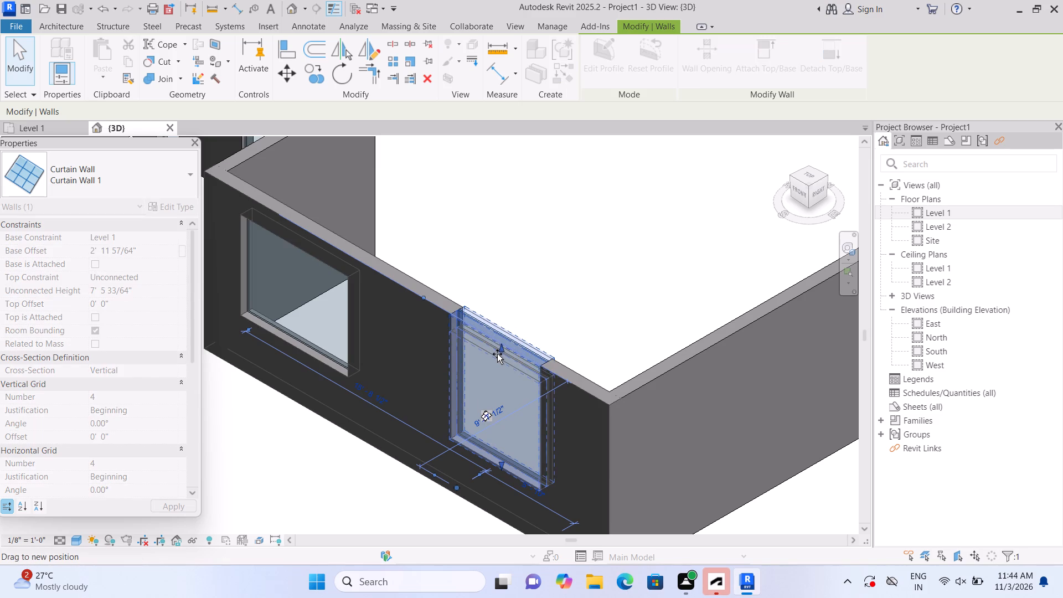
drag(497, 354, 497, 359)
click(368, 479)
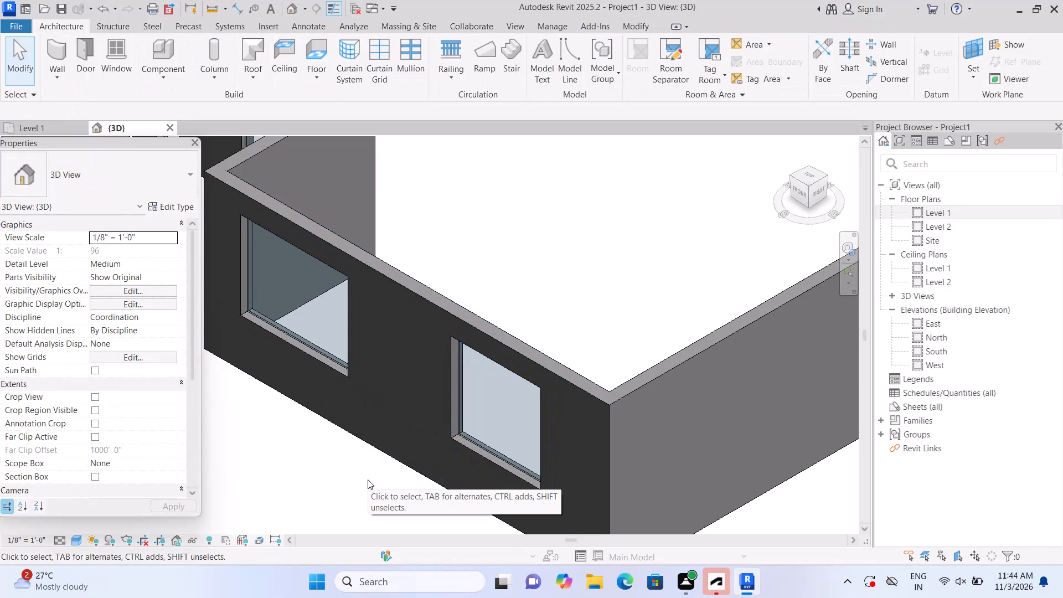
Add two vertical curtain grid lines to the south facade's western window, dividing it into three 2'-4" wide panels.
scroll(362, 444, down, 2)
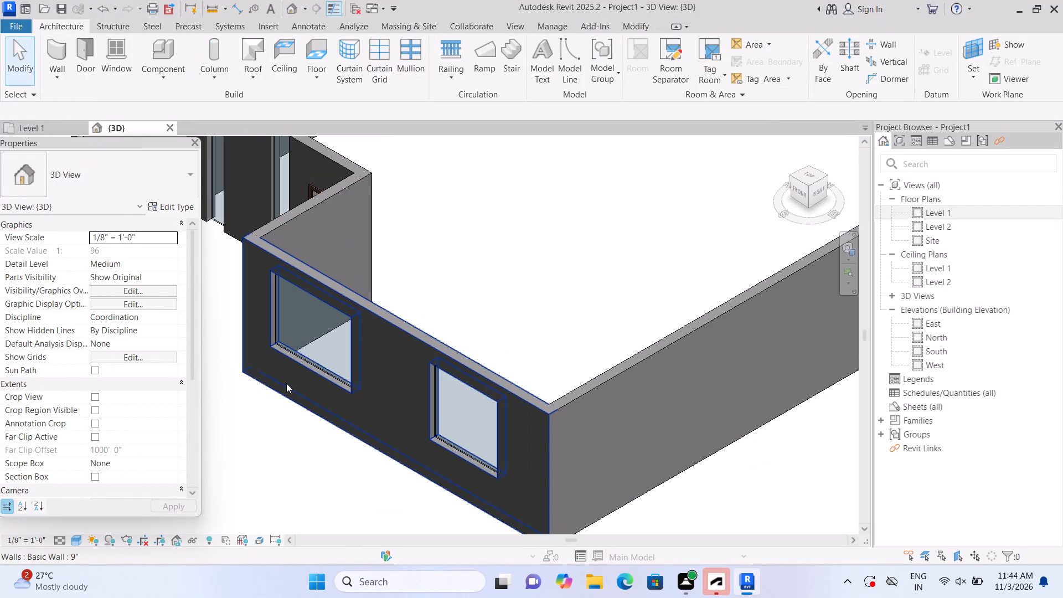
scroll(235, 301, up, 2)
click(385, 73)
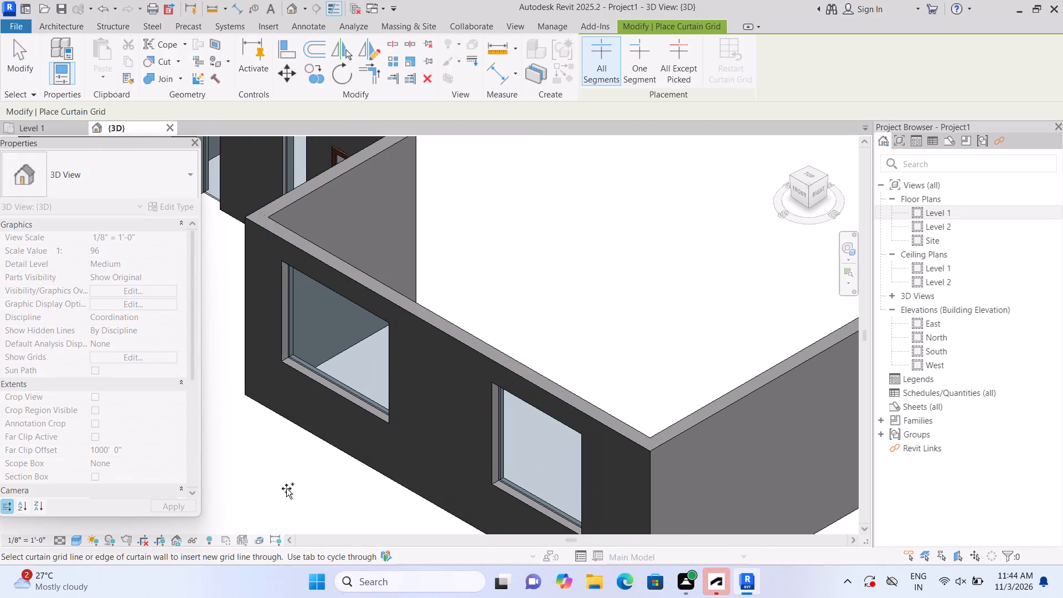
middle_drag(285, 450, 258, 389)
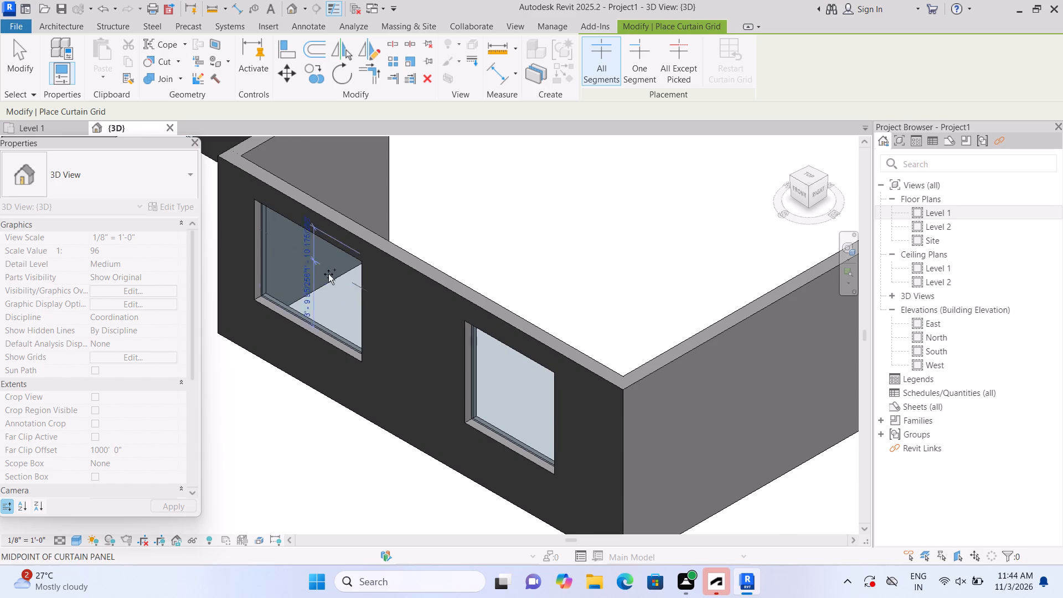
scroll(281, 249, up, 3)
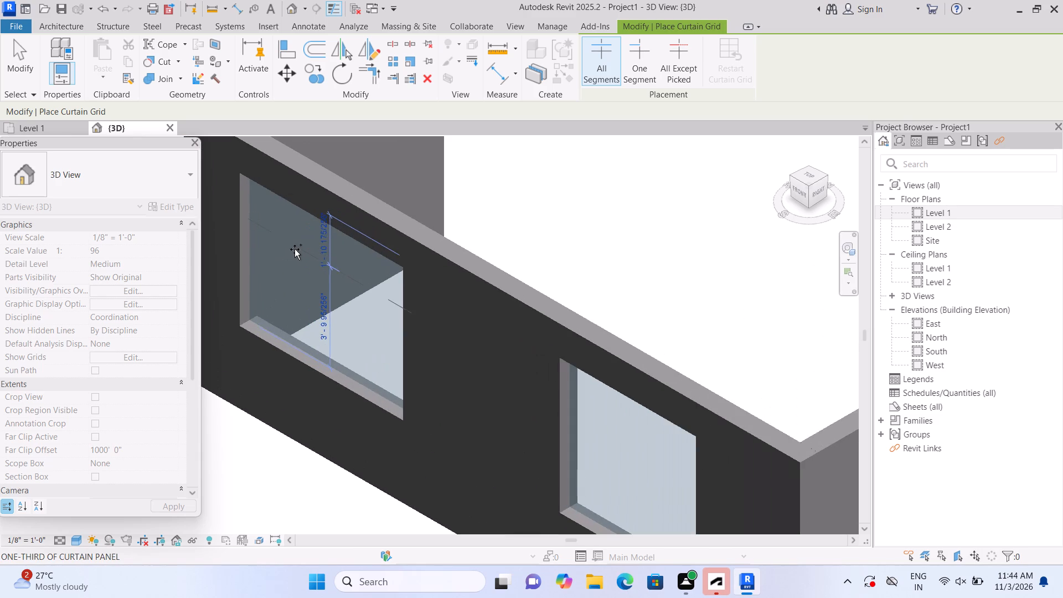
click(298, 232)
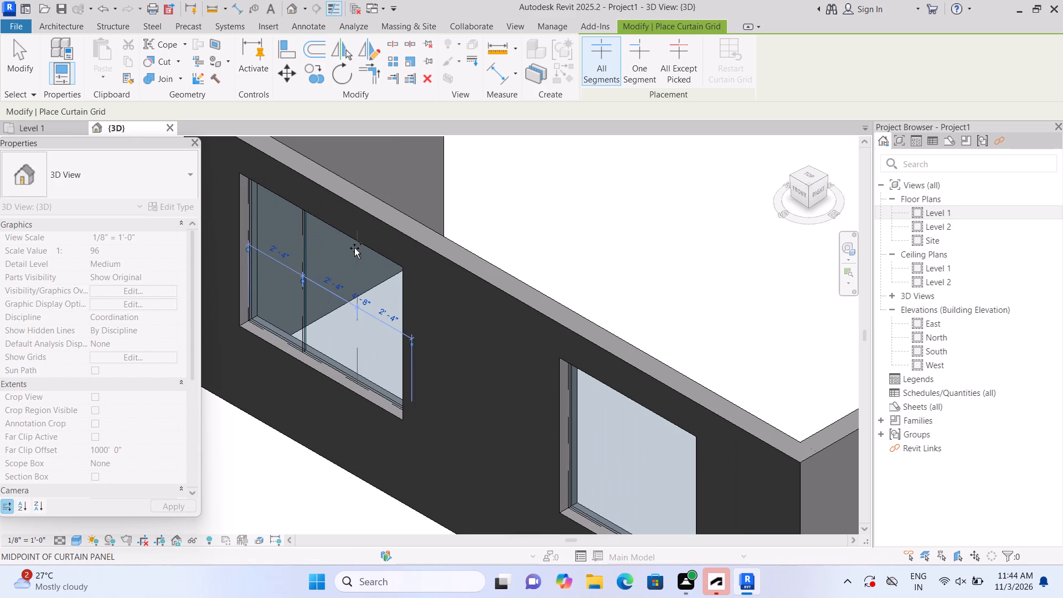
double_click(354, 248)
Add one-segment horizontal grid lines to the western window: in the upper part of both outer panels and the lower part of the middle panel.
click(632, 69)
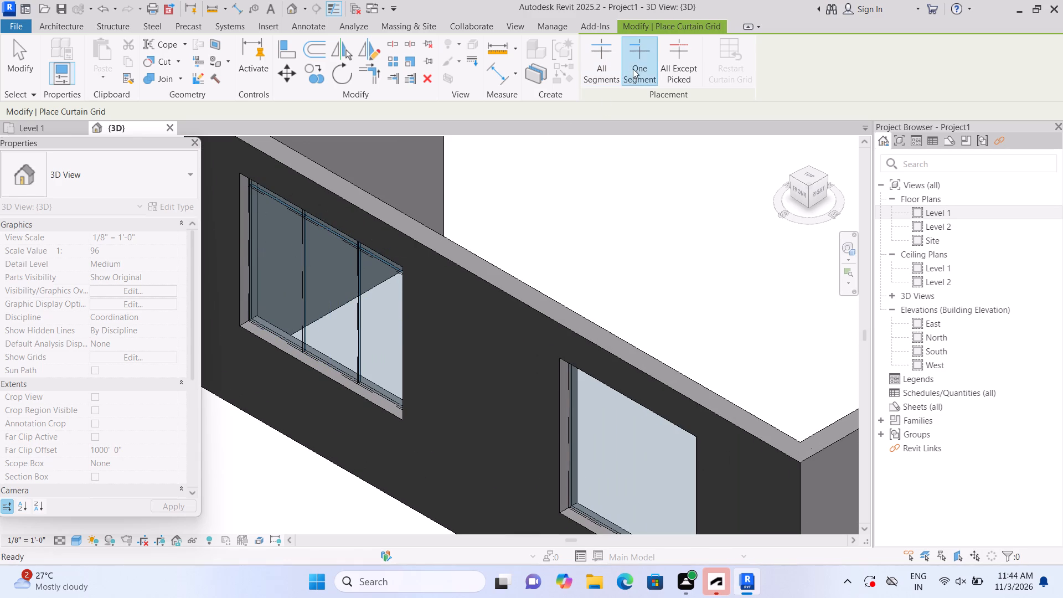
click(278, 252)
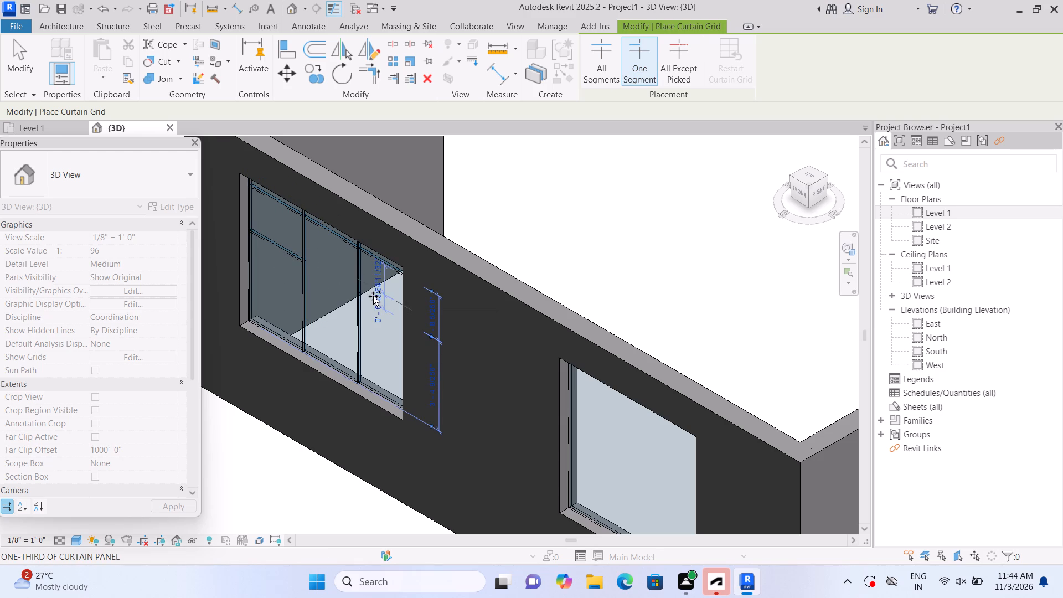
scroll(375, 309, up, 1)
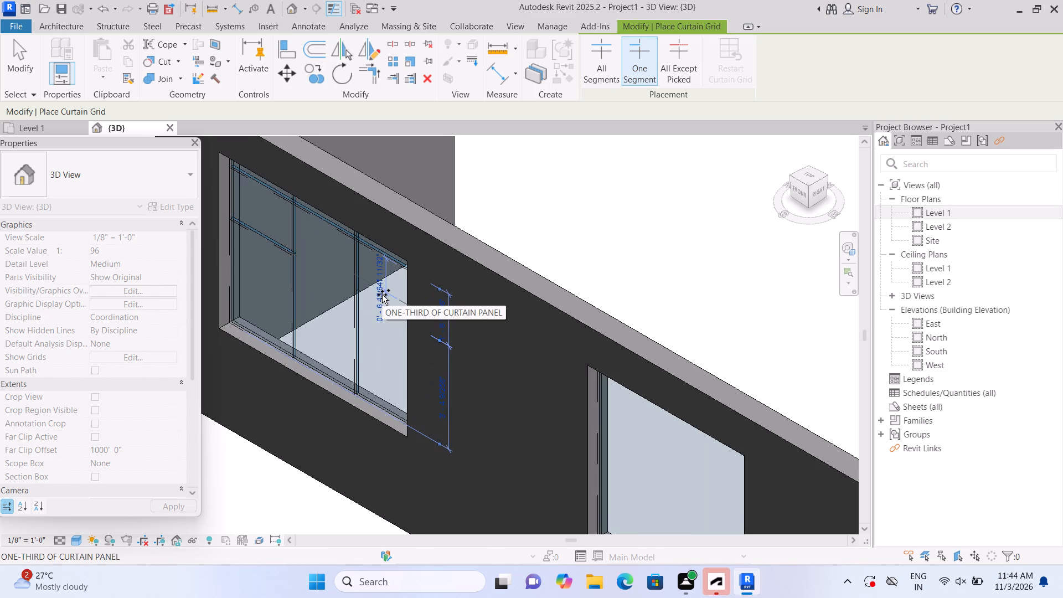
click(382, 295)
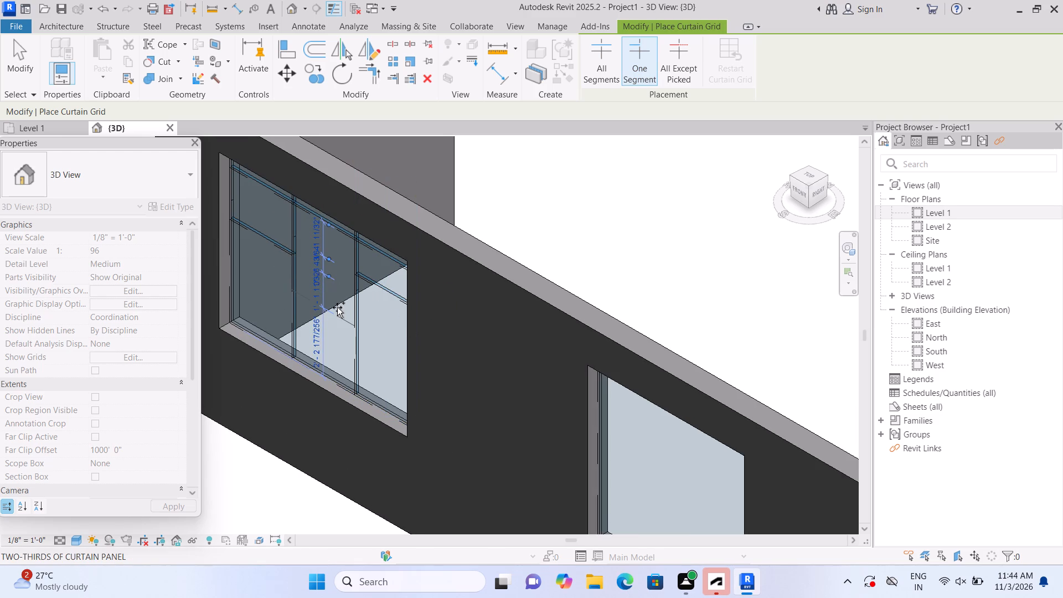
click(337, 307)
key(Escape)
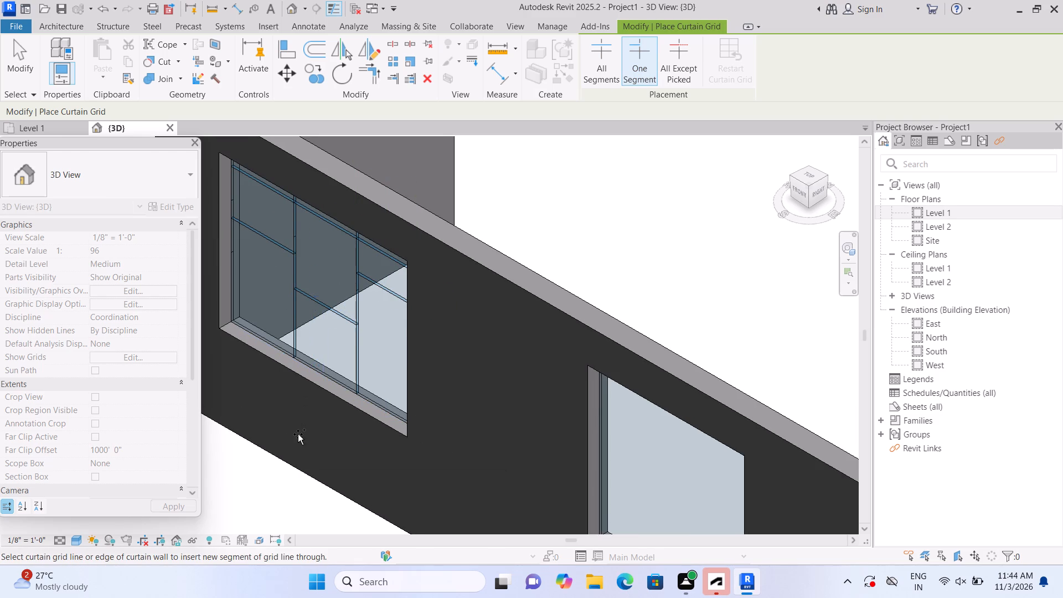
key(Escape)
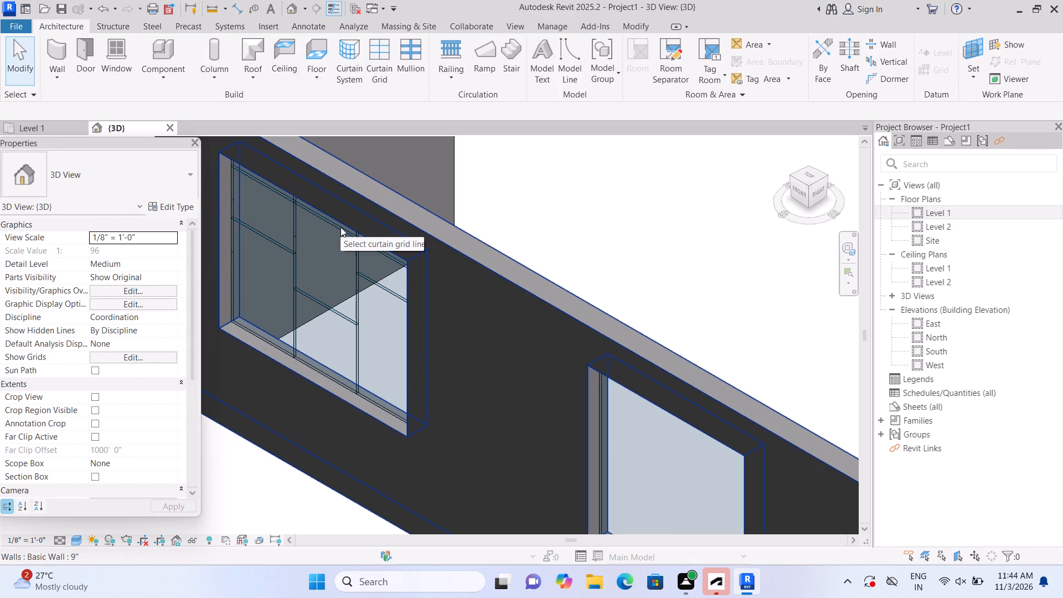
double_click(340, 227)
click(595, 69)
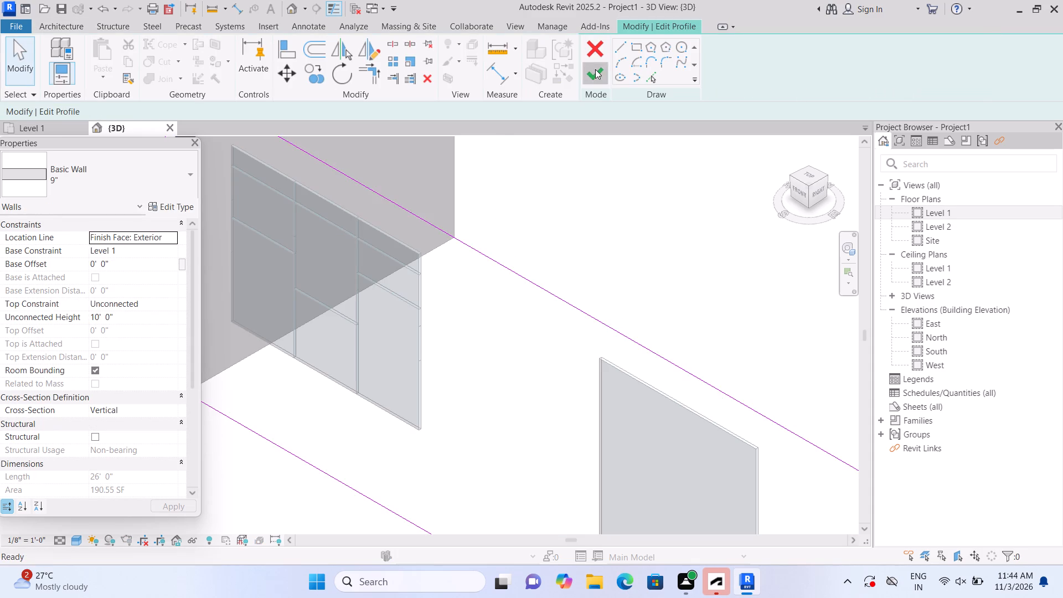
Delete the extra horizontal curtain grid line near the top edge of the south facade's western window.
scroll(500, 327, down, 1)
click(276, 511)
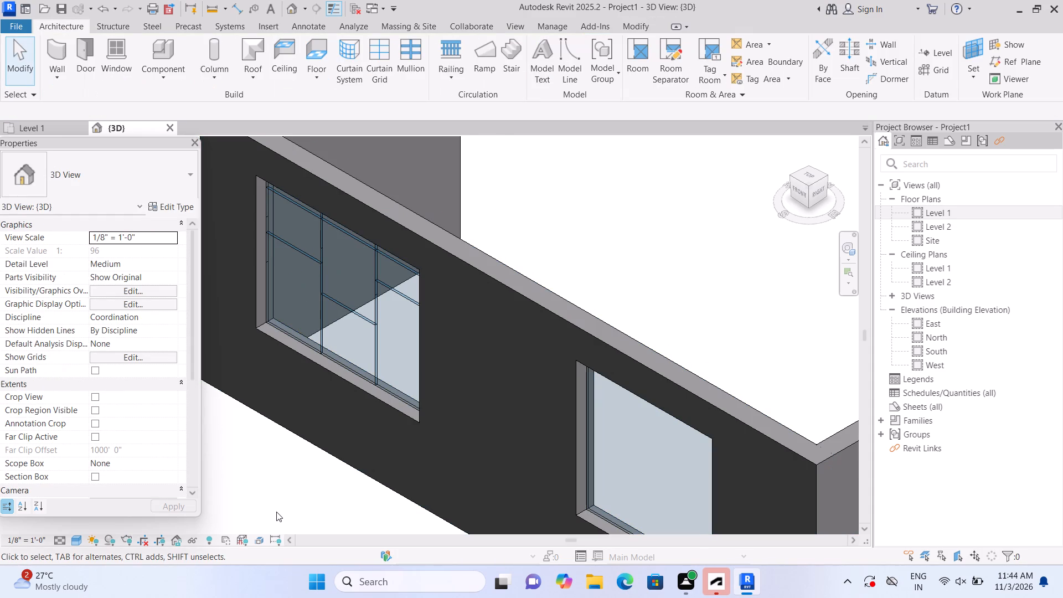
click(347, 236)
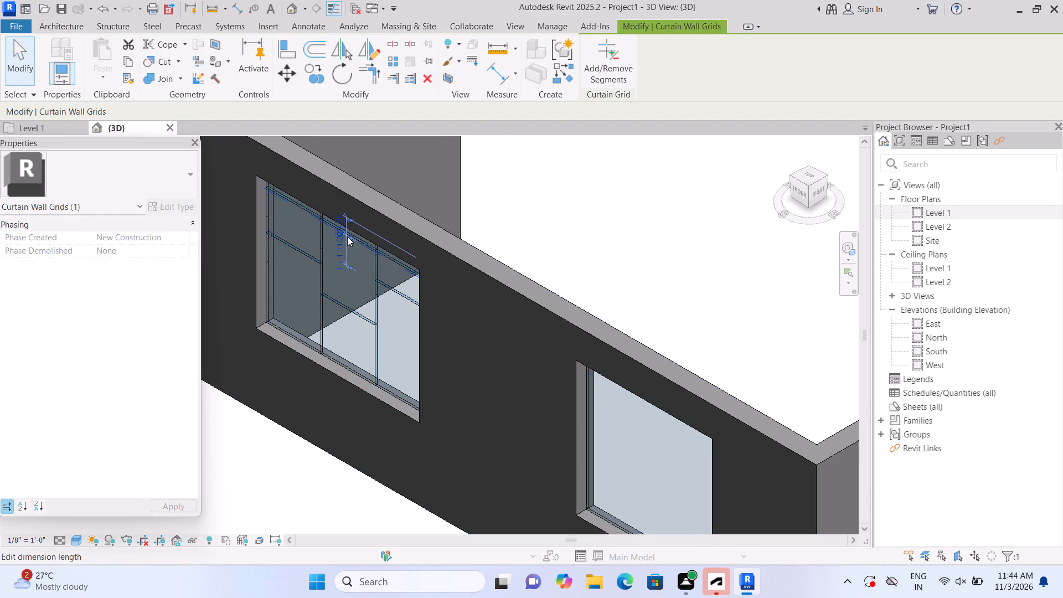
key(Delete)
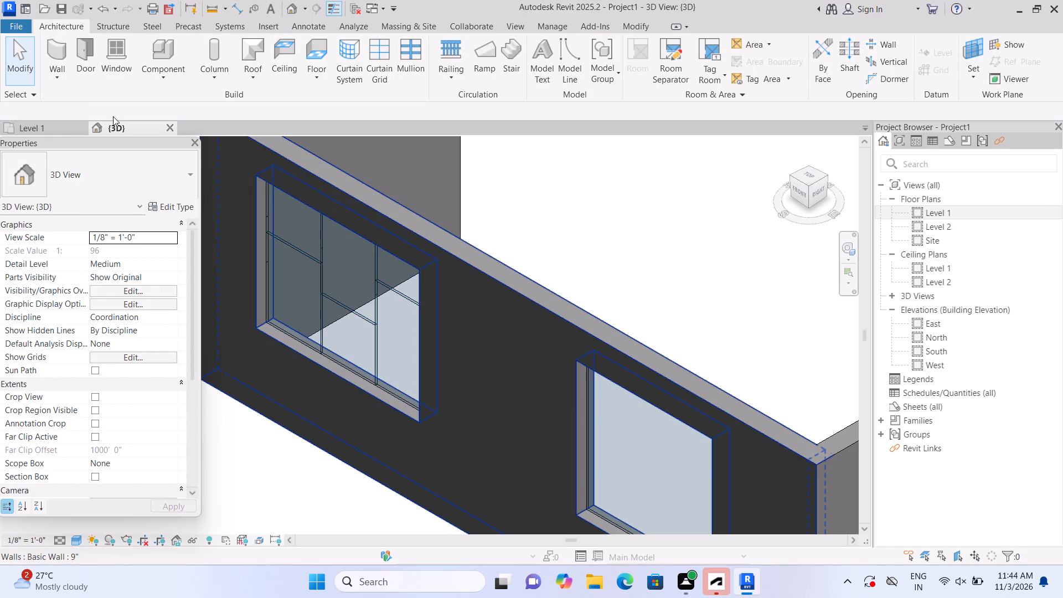
Place 2.5" x 5" rectangular mullions along the perimeter edges of the western window.
click(402, 57)
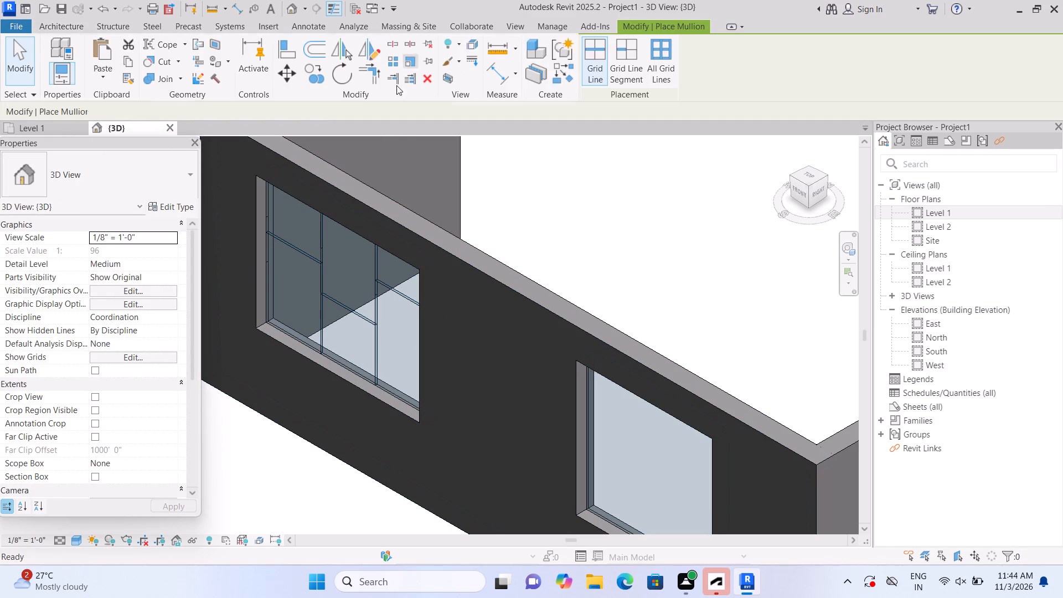
click(257, 240)
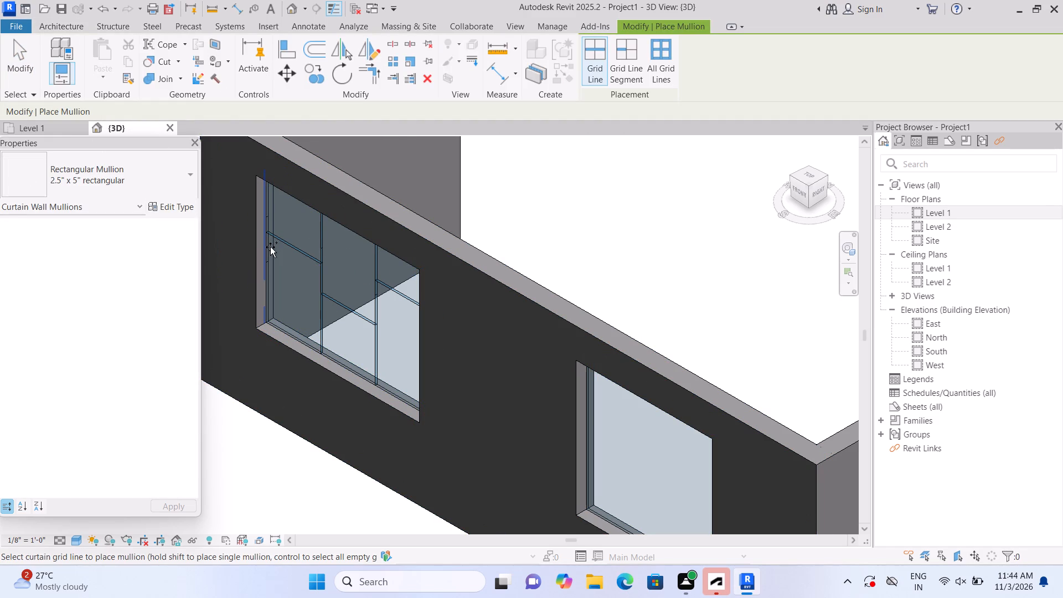
double_click(270, 247)
double_click(302, 338)
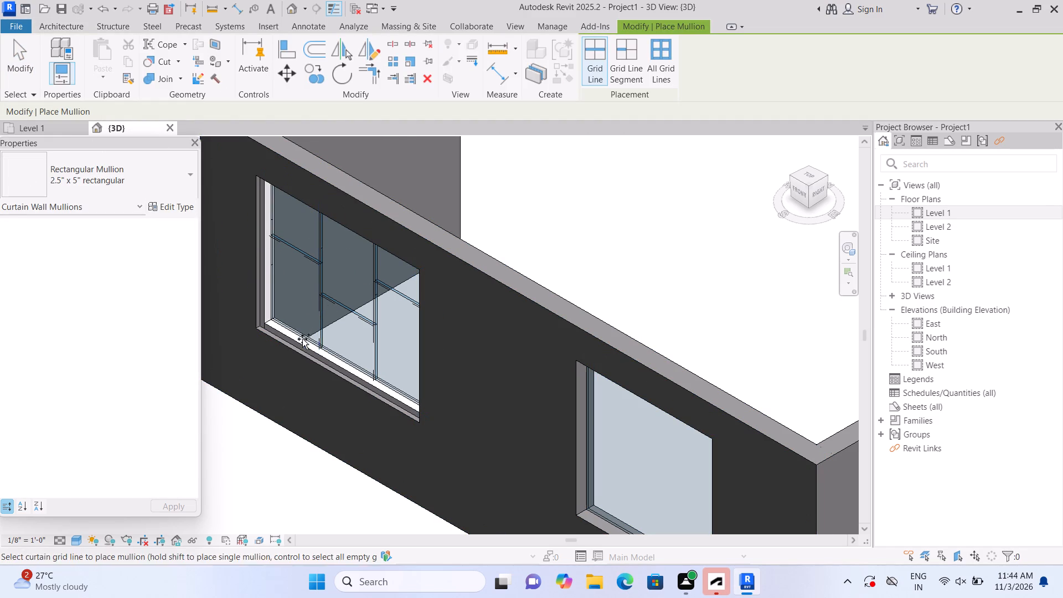
click(359, 234)
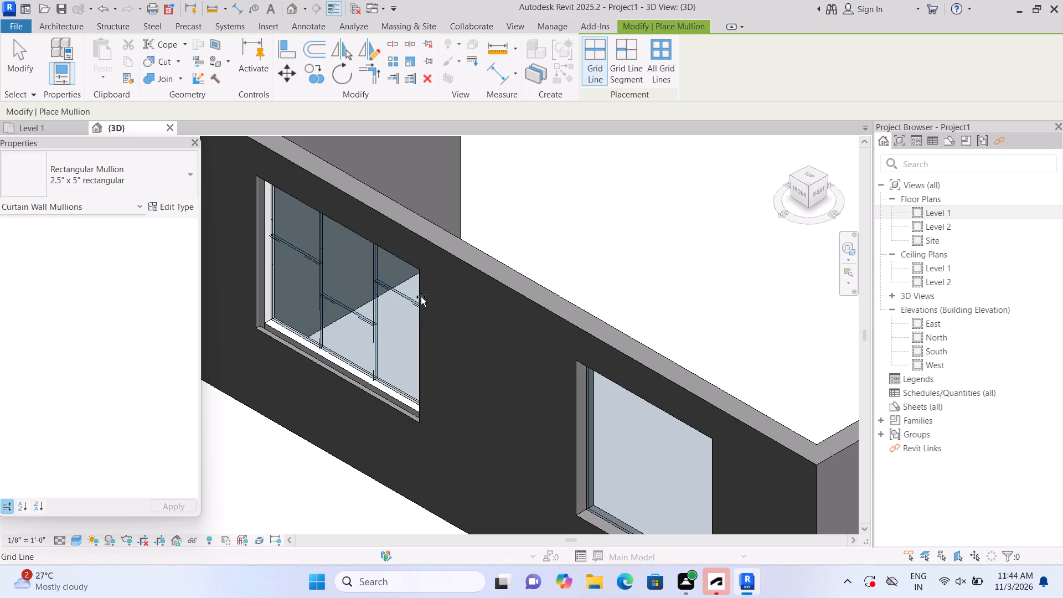
double_click(417, 357)
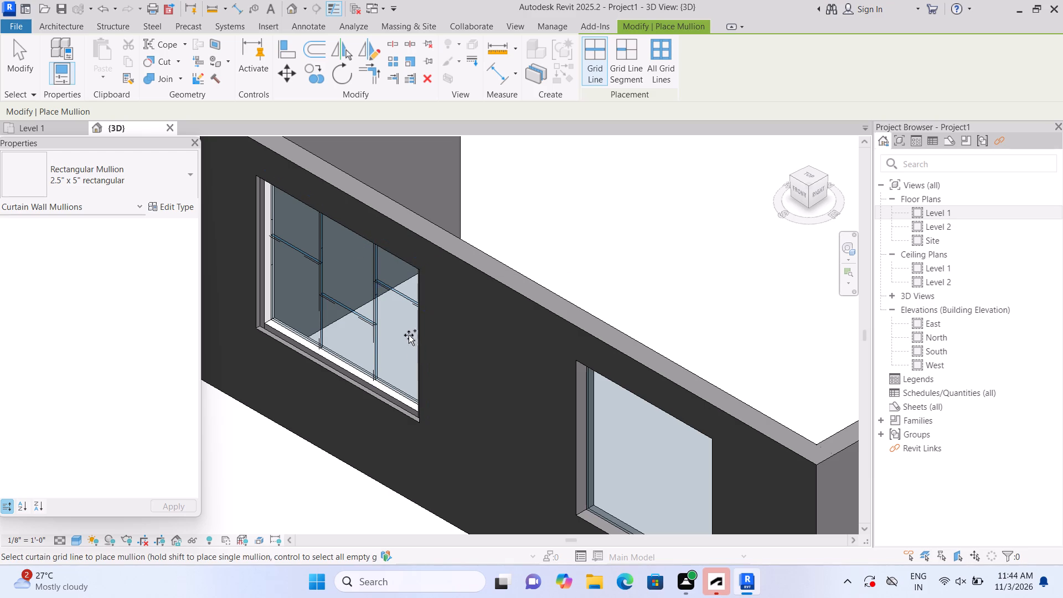
double_click(344, 233)
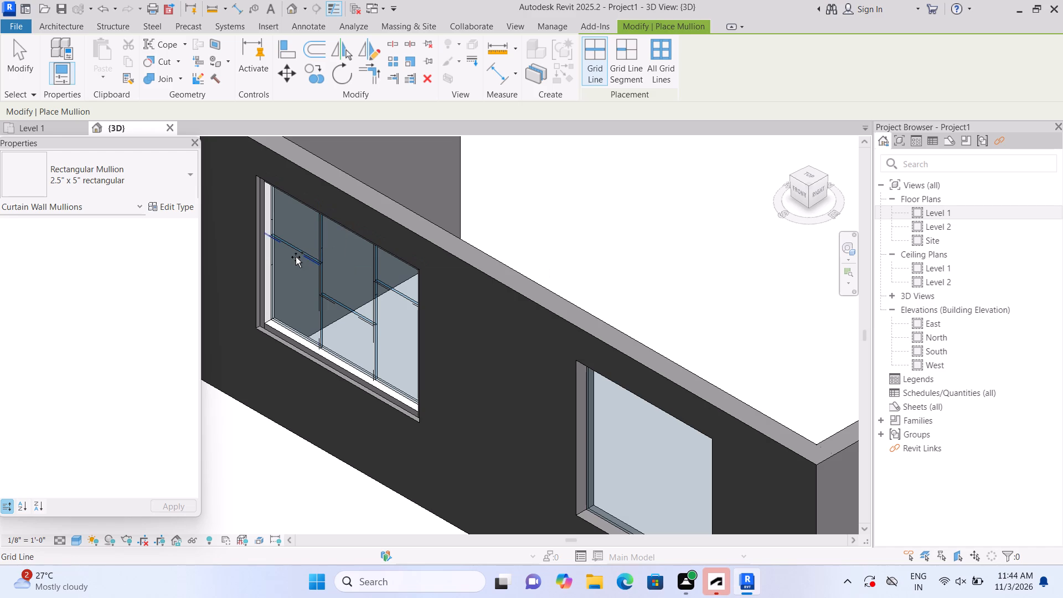
Place 2.5" x 5" rectangular mullions on the western window's two vertical grid lines and three horizontal segments.
click(322, 271)
click(372, 288)
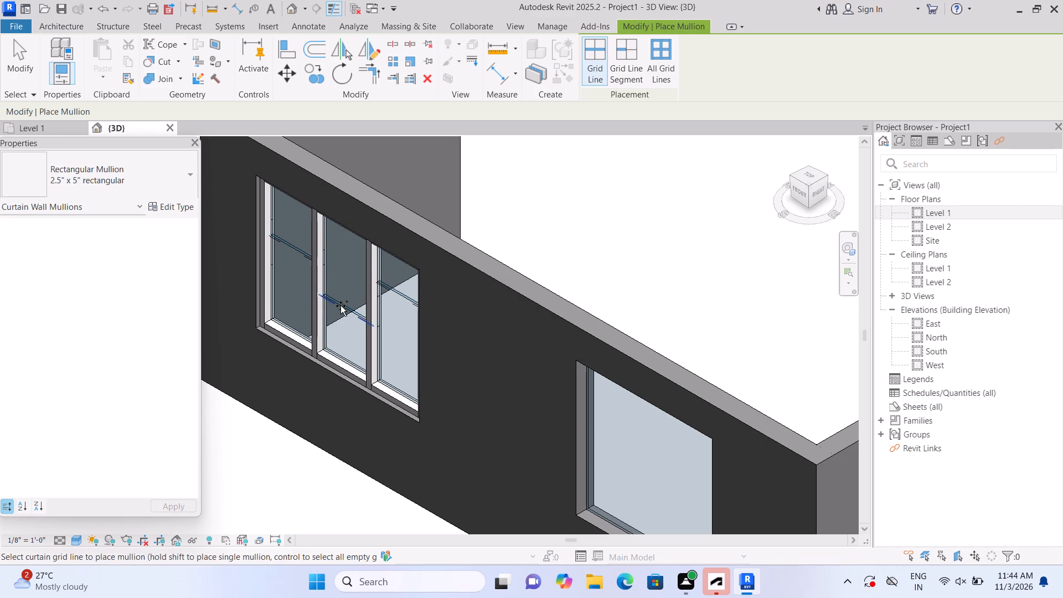
click(340, 306)
click(292, 249)
double_click(400, 286)
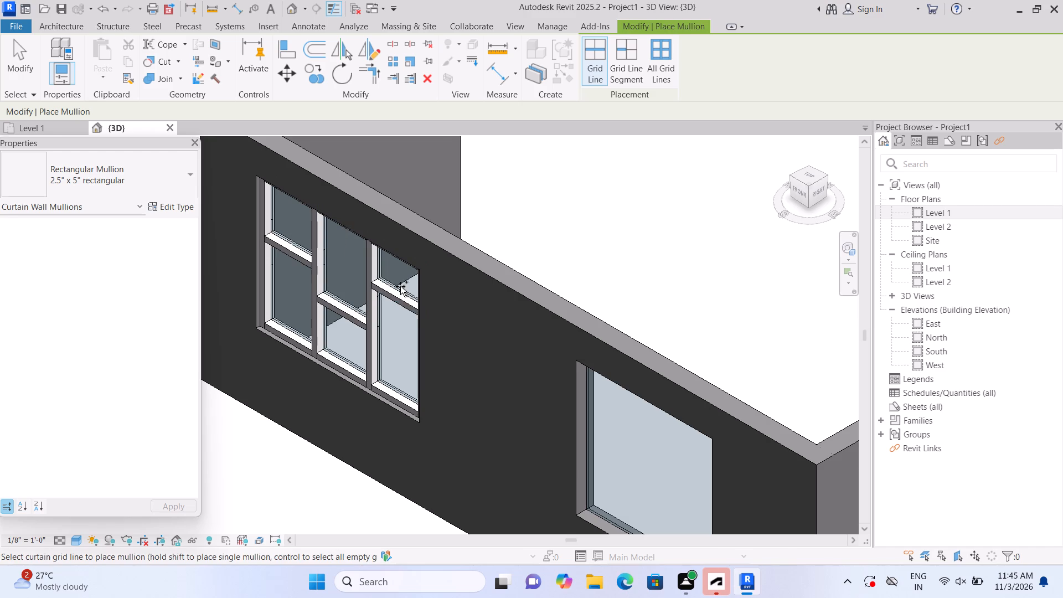
Add two vertical curtain grid lines to the south facade's eastern window, dividing it into three equal panels about 1'-11" wide.
scroll(400, 286, down, 5)
middle_drag(394, 350, 236, 328)
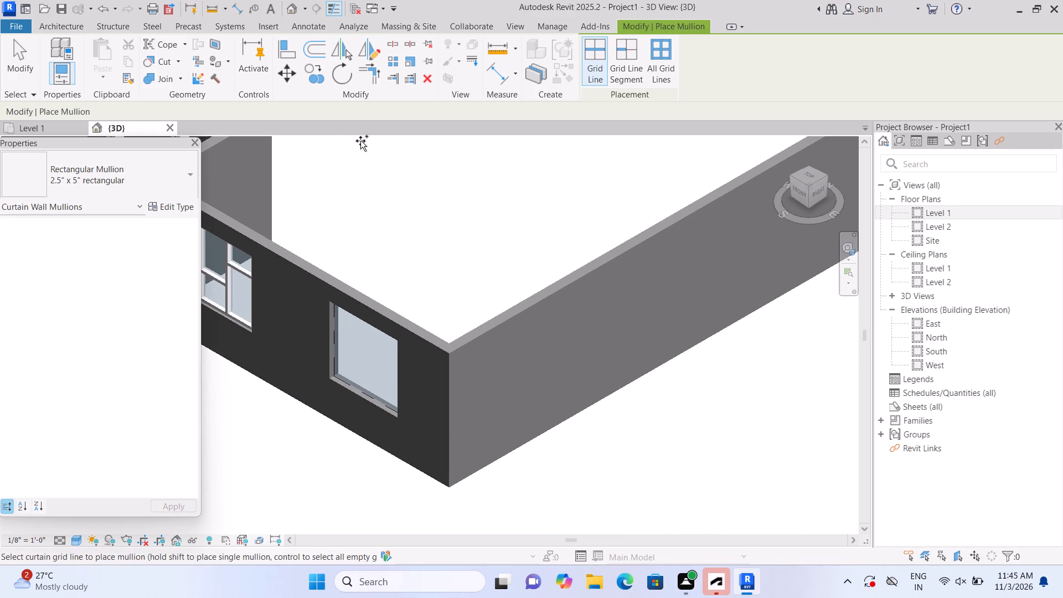
click(62, 27)
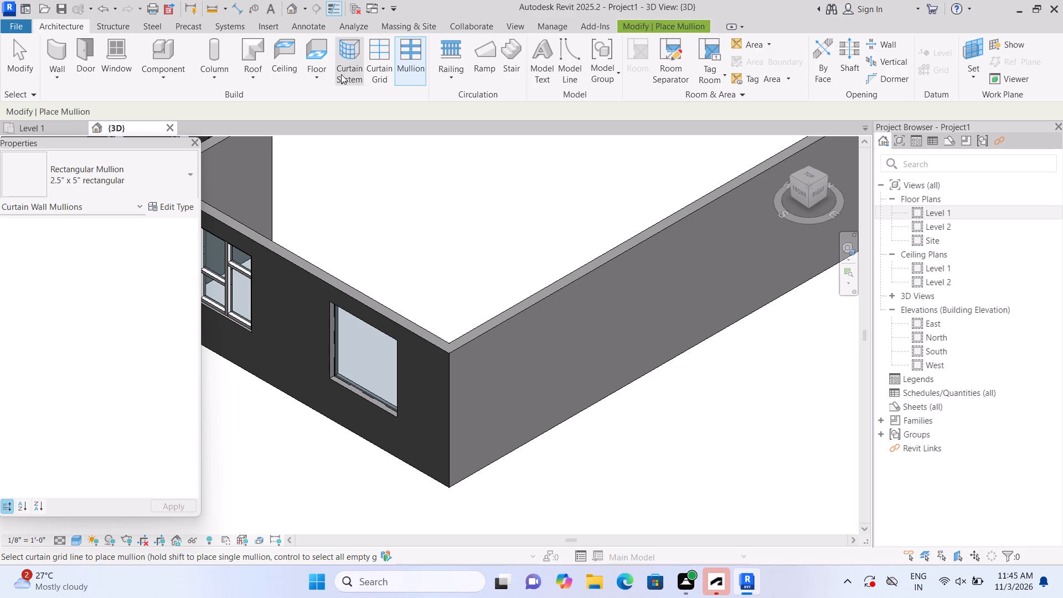
double_click(368, 83)
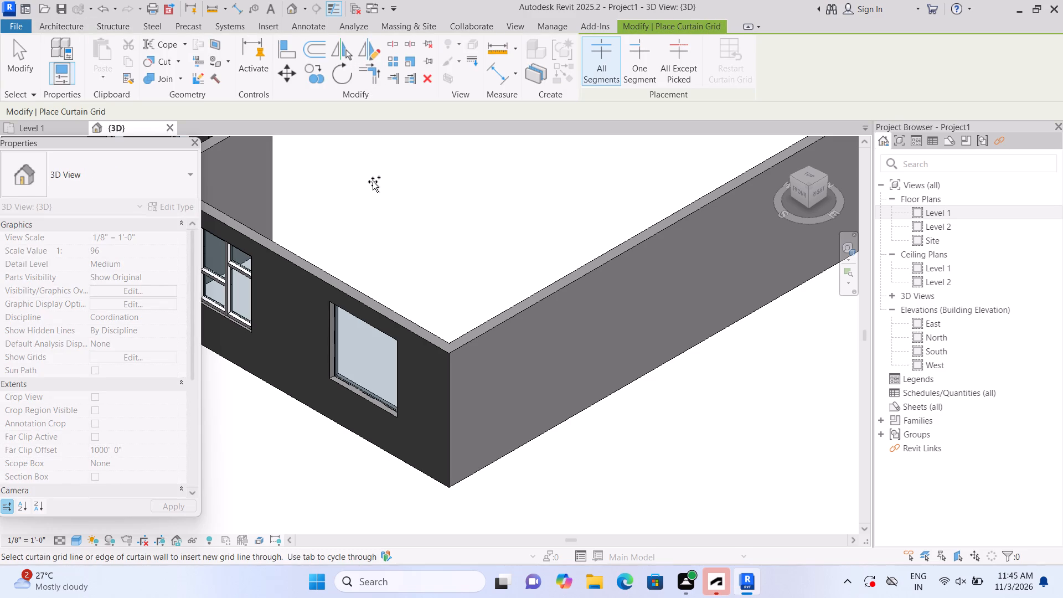
double_click(73, 27)
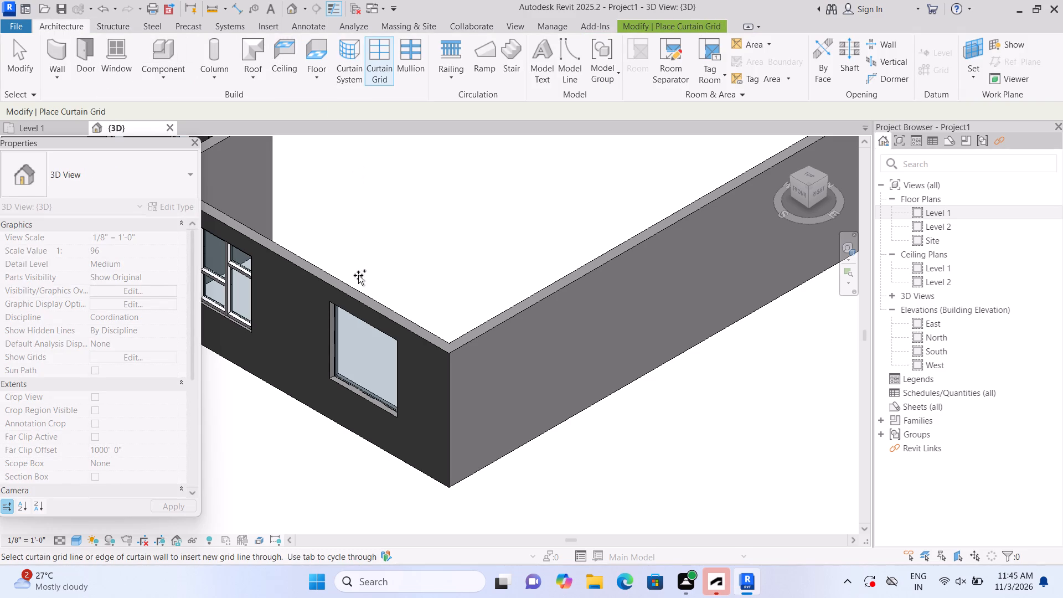
scroll(360, 336, up, 6)
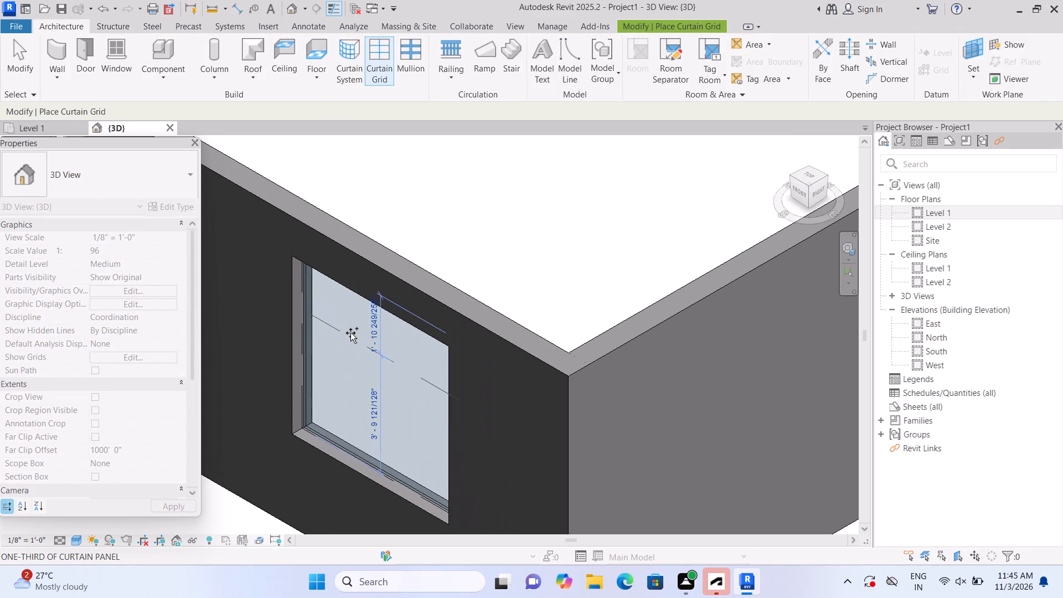
click(362, 310)
click(401, 319)
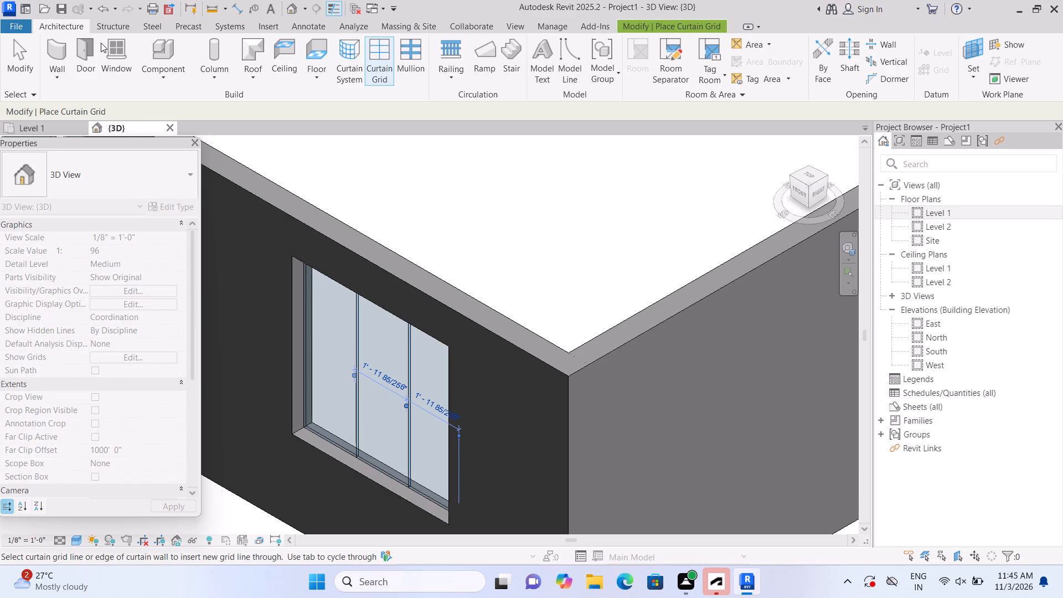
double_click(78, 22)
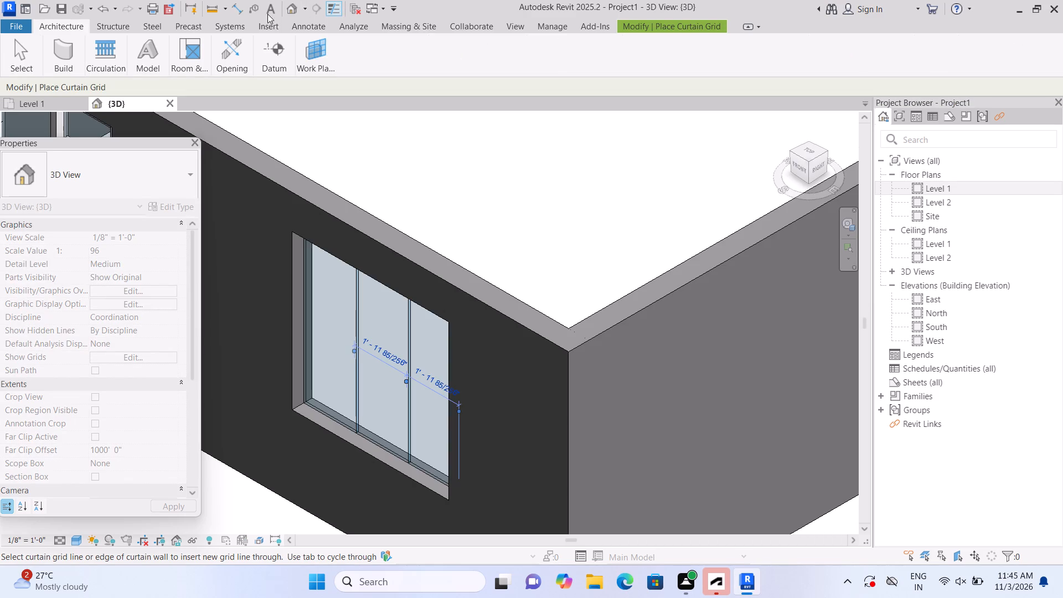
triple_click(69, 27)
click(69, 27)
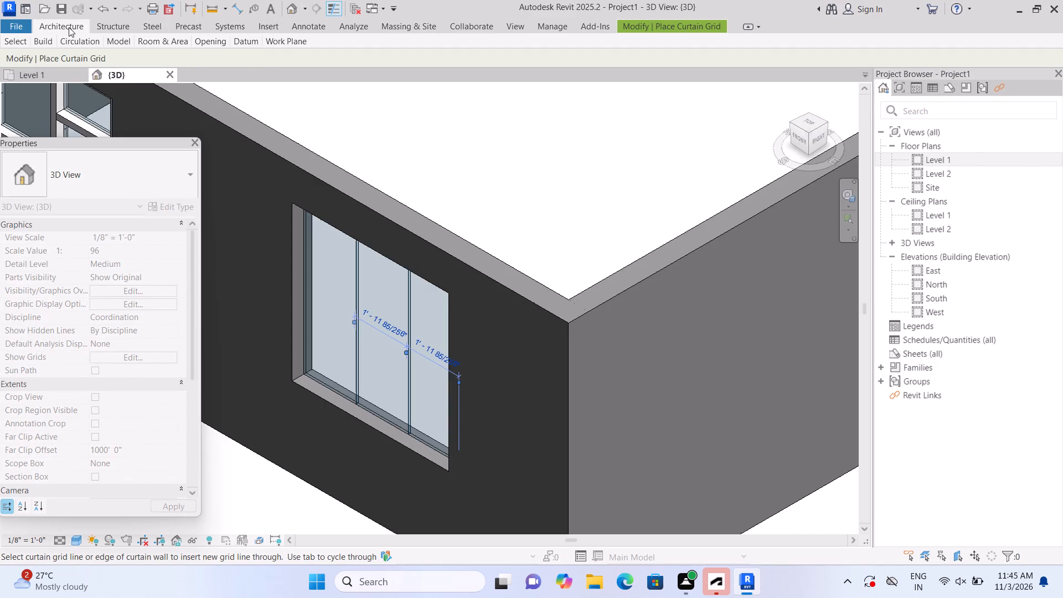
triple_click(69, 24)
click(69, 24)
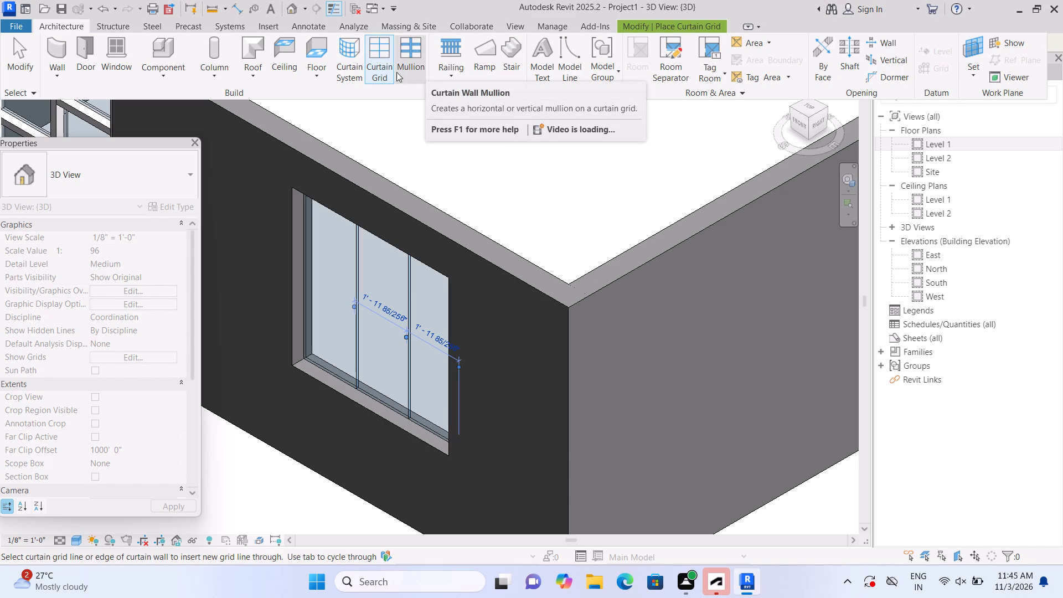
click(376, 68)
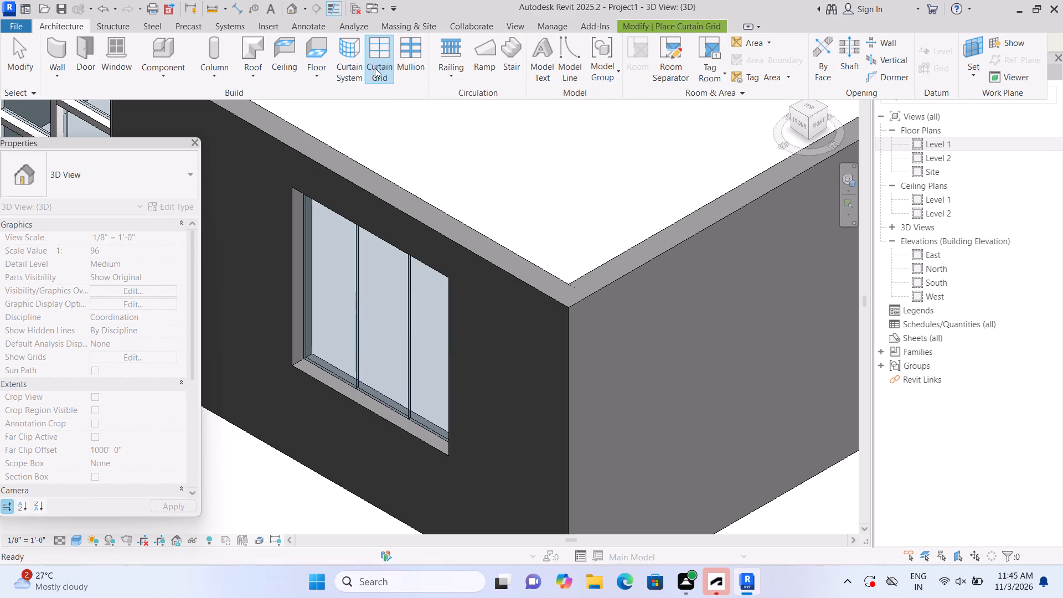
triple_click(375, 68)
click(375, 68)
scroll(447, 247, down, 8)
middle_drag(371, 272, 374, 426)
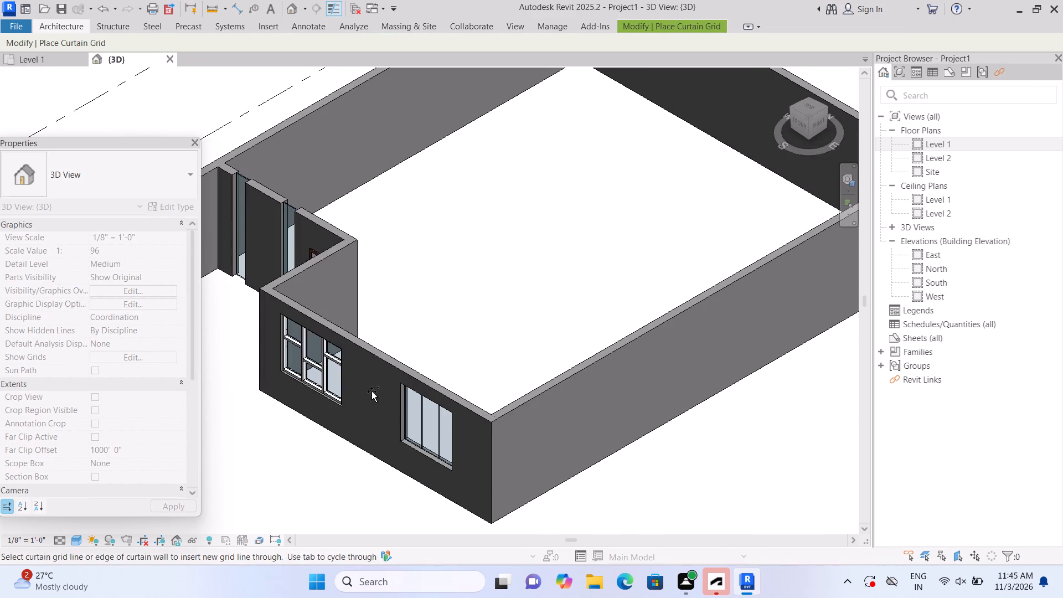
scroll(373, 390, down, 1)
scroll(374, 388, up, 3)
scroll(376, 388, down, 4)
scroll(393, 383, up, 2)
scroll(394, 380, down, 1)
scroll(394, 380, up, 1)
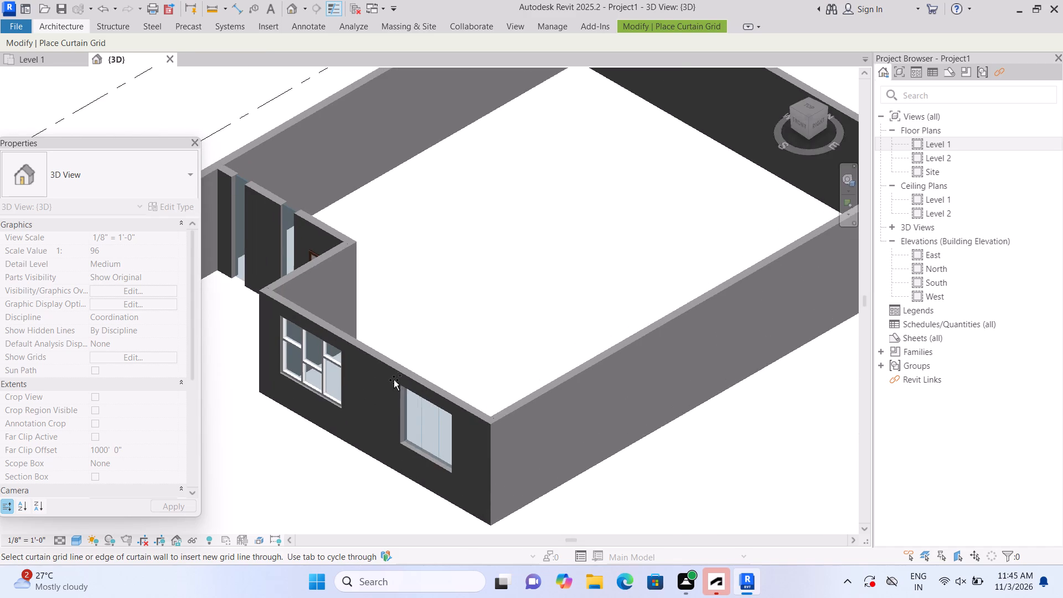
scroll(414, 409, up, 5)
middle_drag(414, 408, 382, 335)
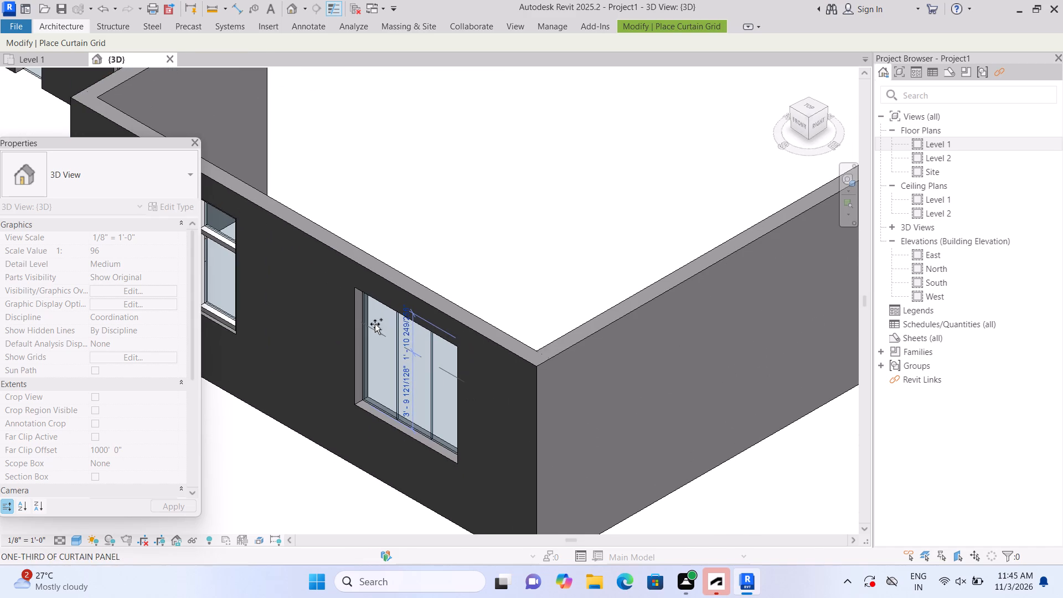
Add a one-segment horizontal grid line in each panel of the eastern window, plus a short vertical segment below the middle one.
click(65, 22)
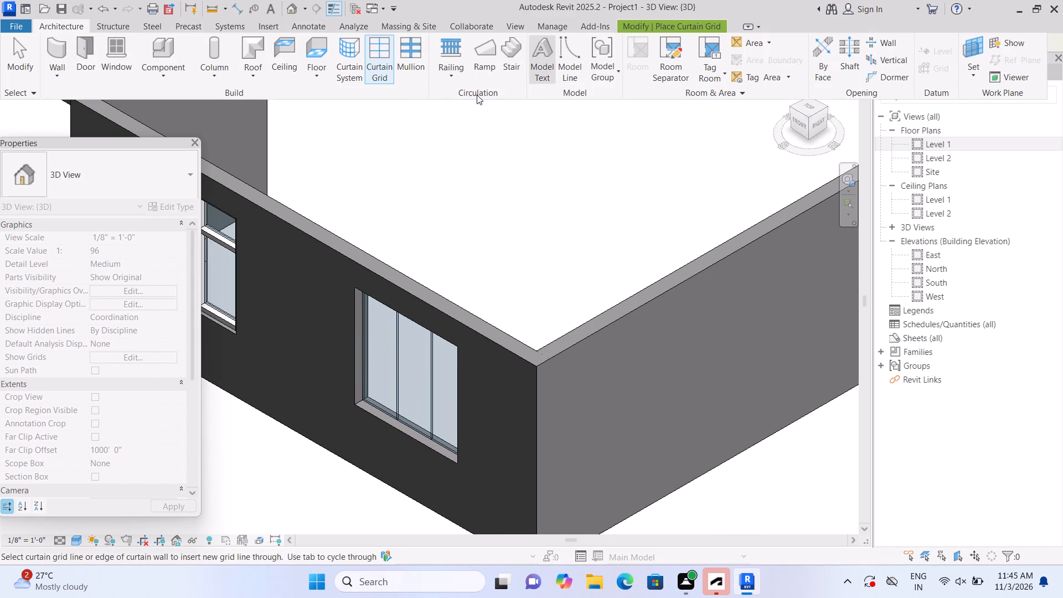
click(399, 73)
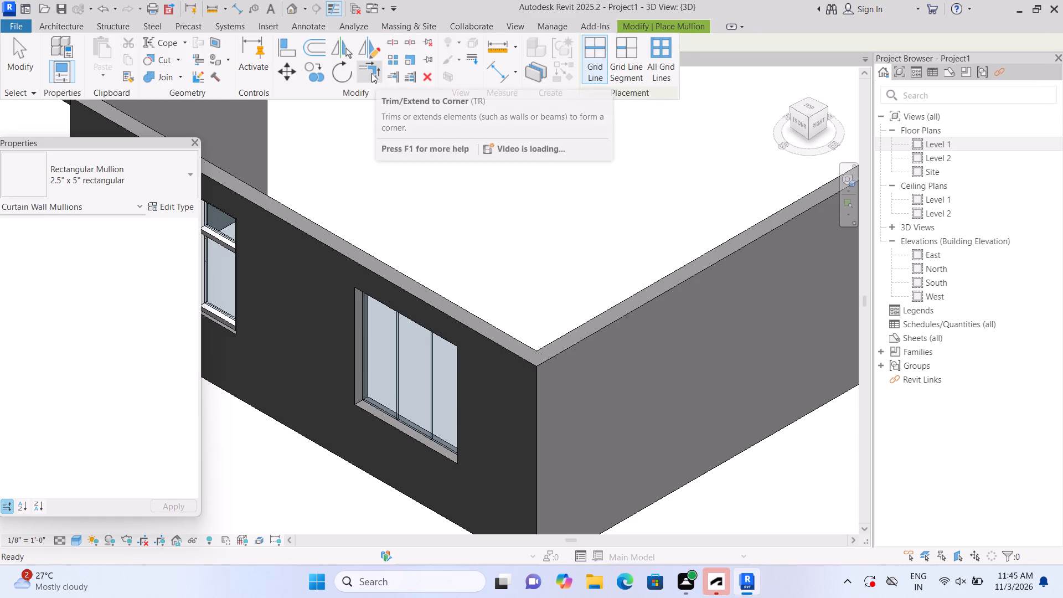
click(85, 28)
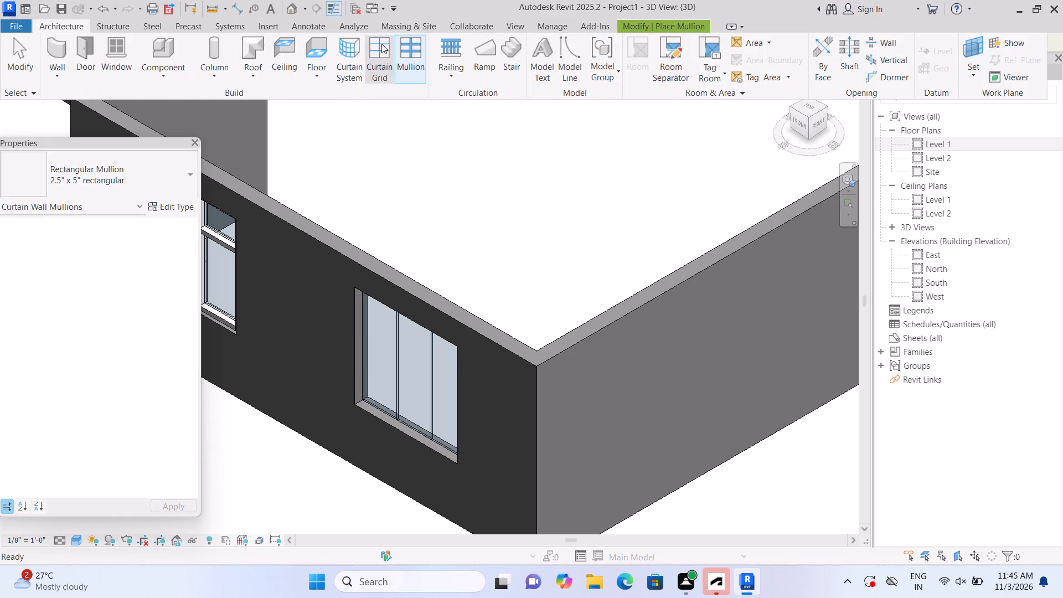
double_click(383, 44)
click(653, 63)
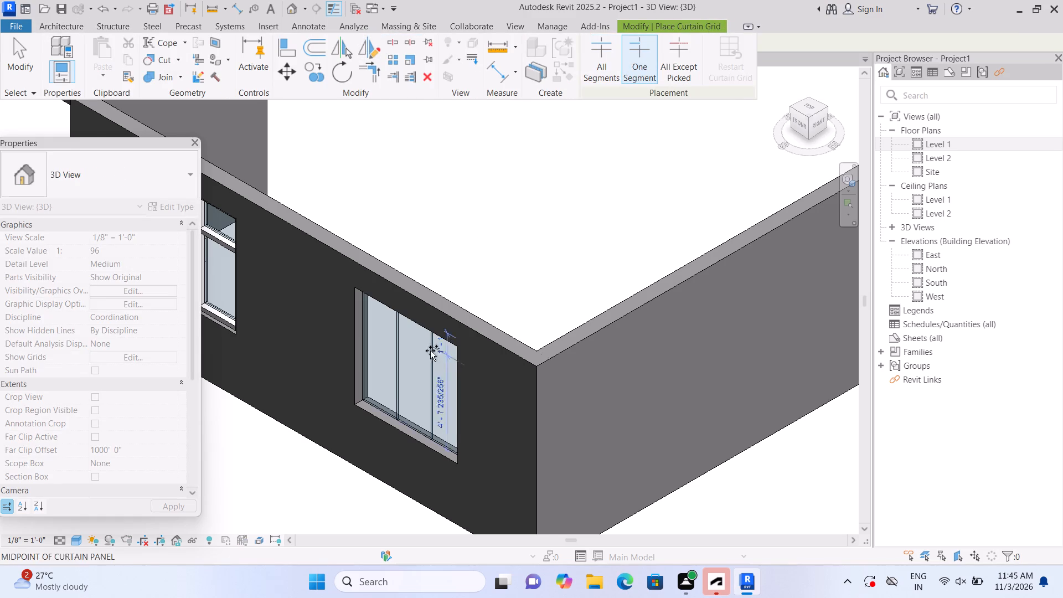
scroll(430, 350, up, 1)
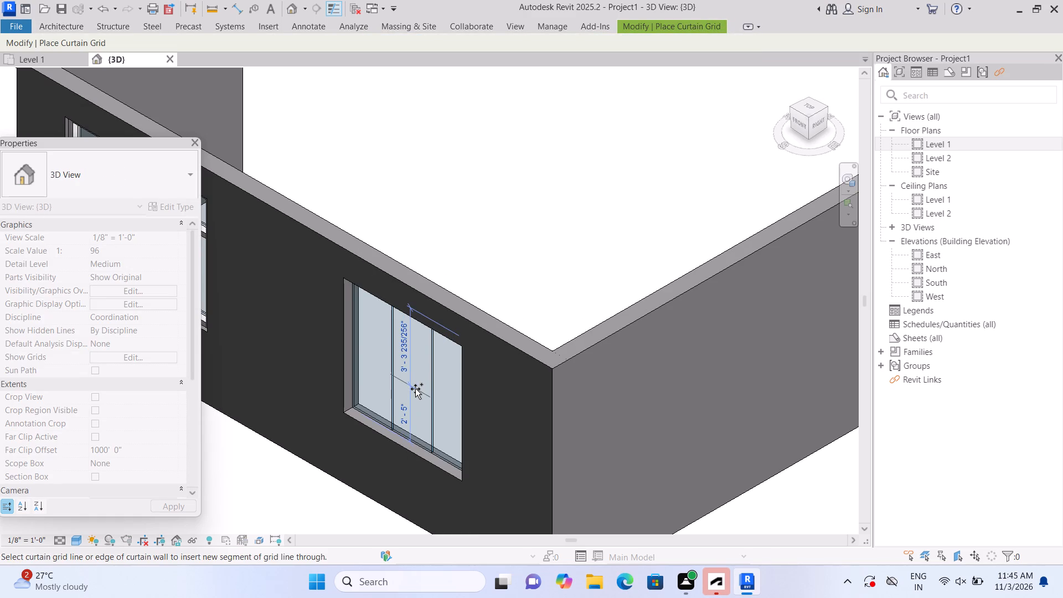
double_click(415, 389)
click(377, 357)
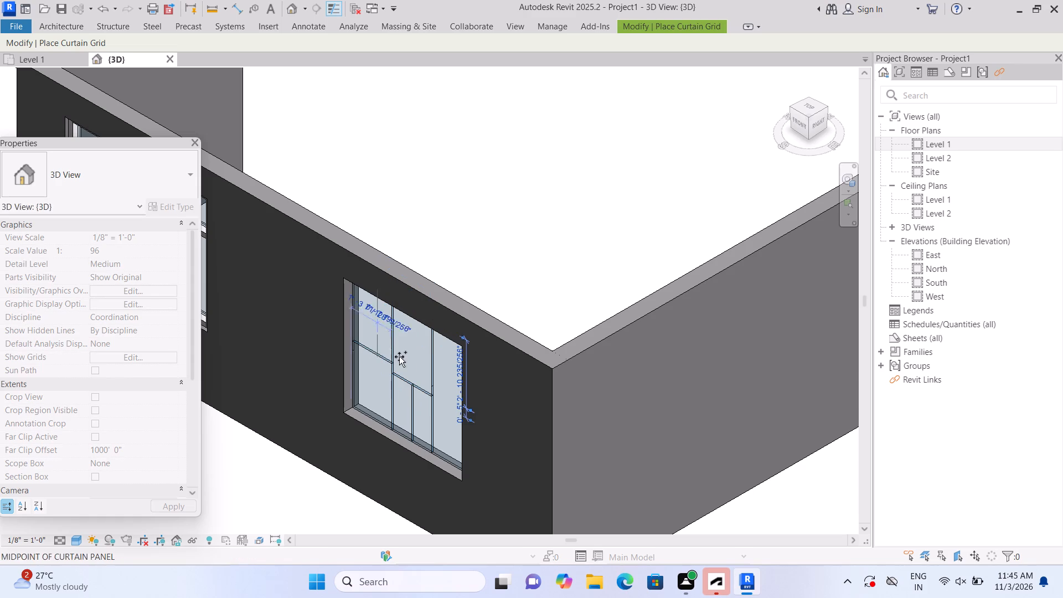
click(440, 382)
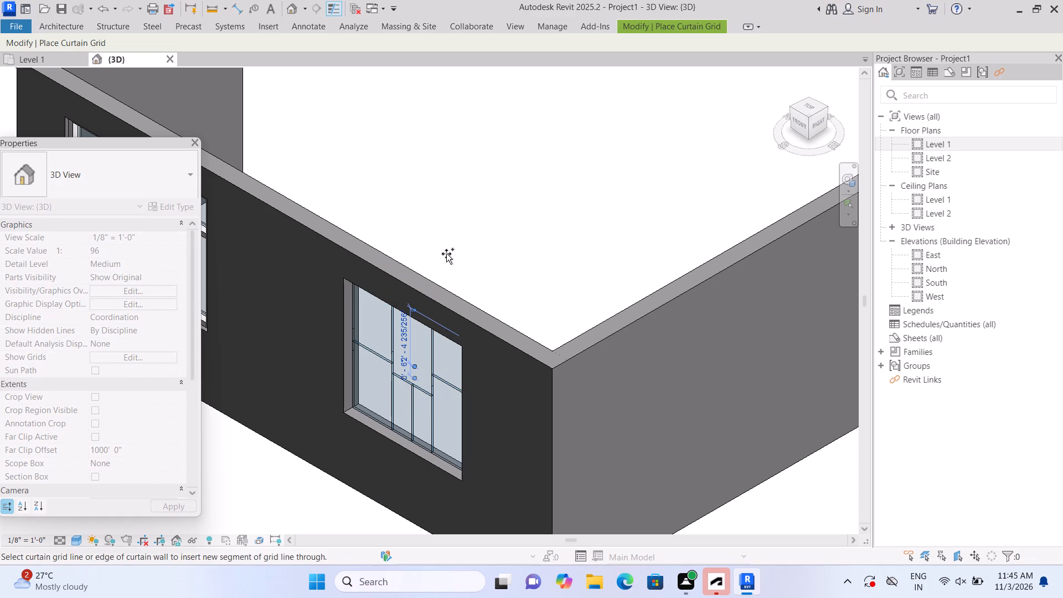
key(Escape)
key(Escape)
Place 2.5" x 5" rectangular mullions along the perimeter edges of the south facade's eastern window.
double_click(74, 22)
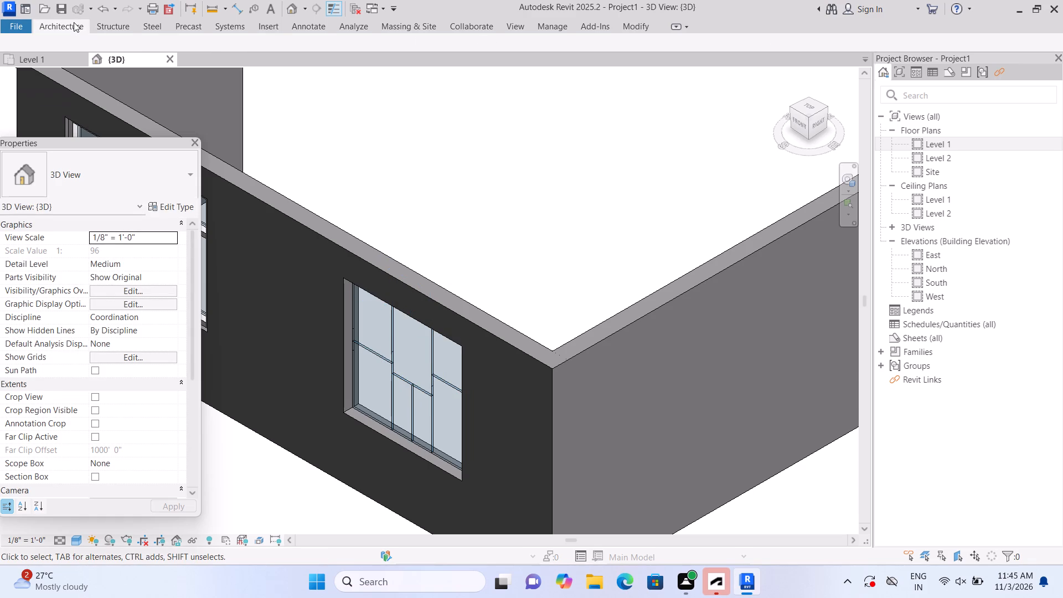
click(74, 22)
click(401, 66)
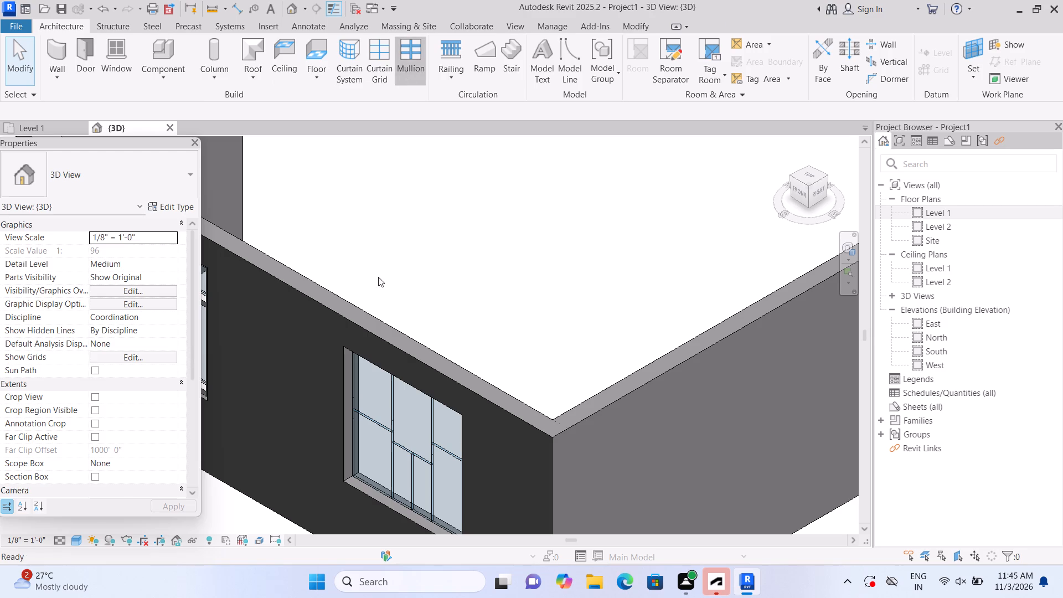
middle_drag(373, 369, 367, 314)
click(362, 334)
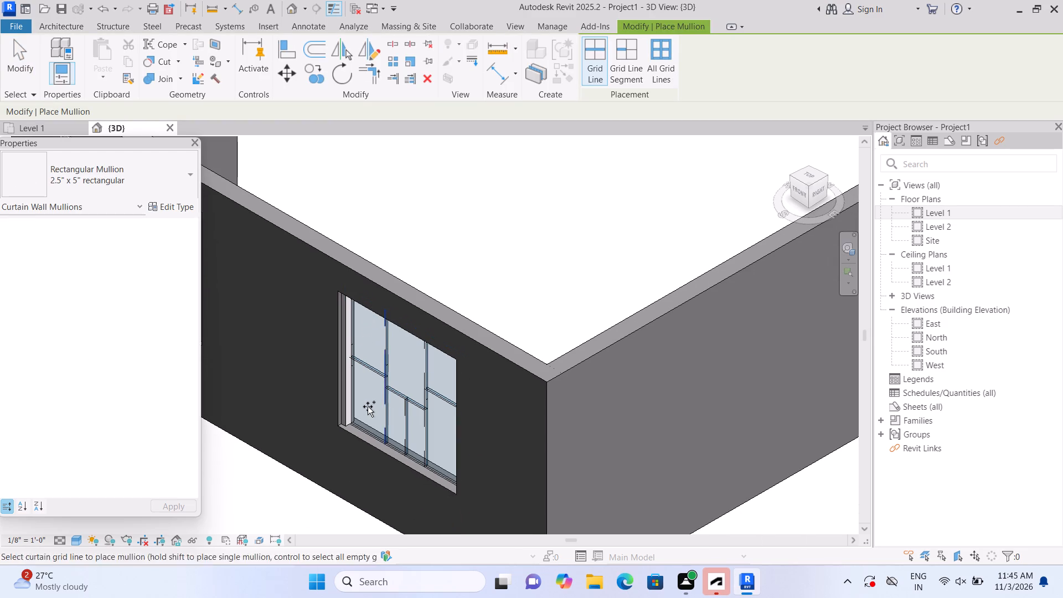
click(370, 417)
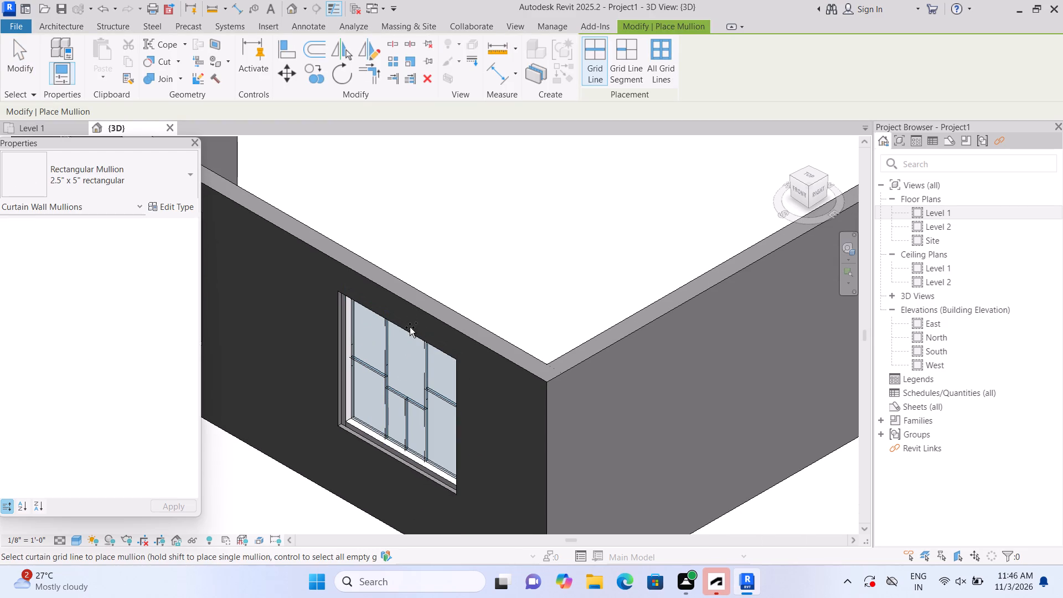
double_click(406, 336)
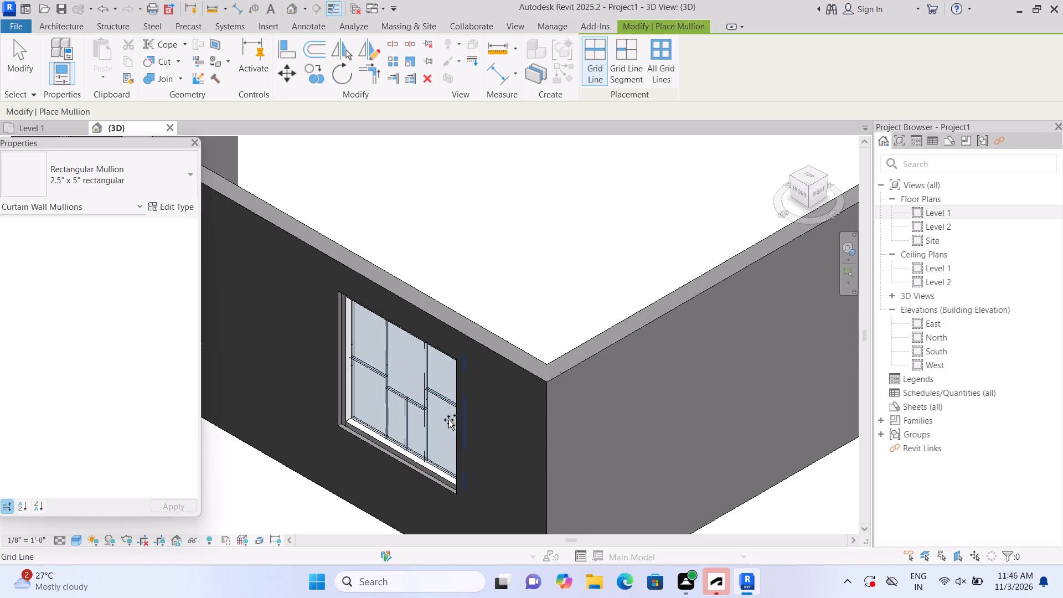
click(455, 441)
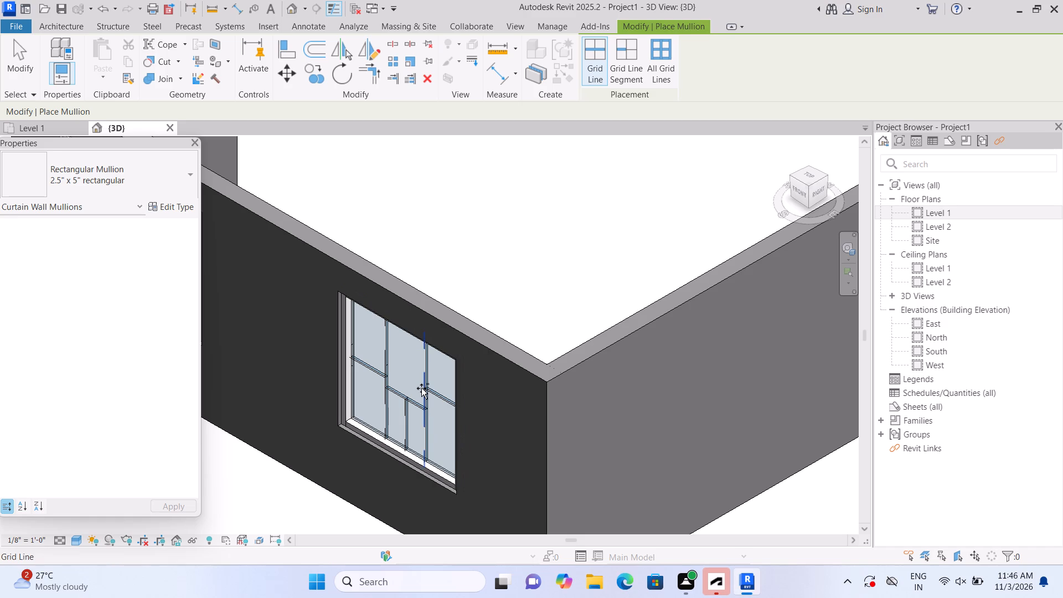
Place 2.5" x 5" rectangular mullions on the eastern window's two vertical grid lines and three horizontal segments.
click(421, 388)
click(381, 367)
click(358, 362)
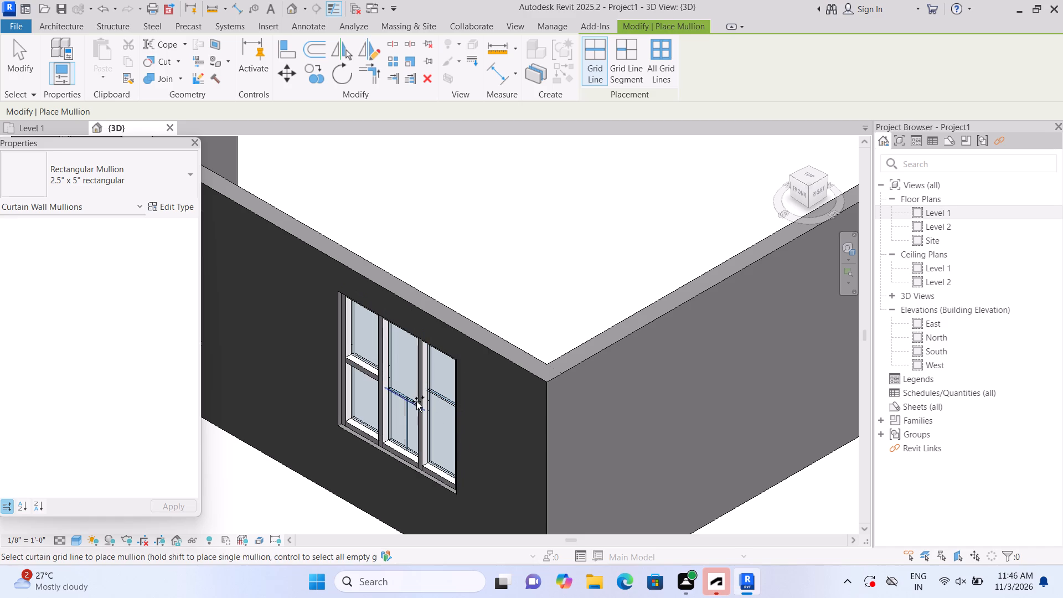
double_click(410, 398)
double_click(438, 391)
key(Escape)
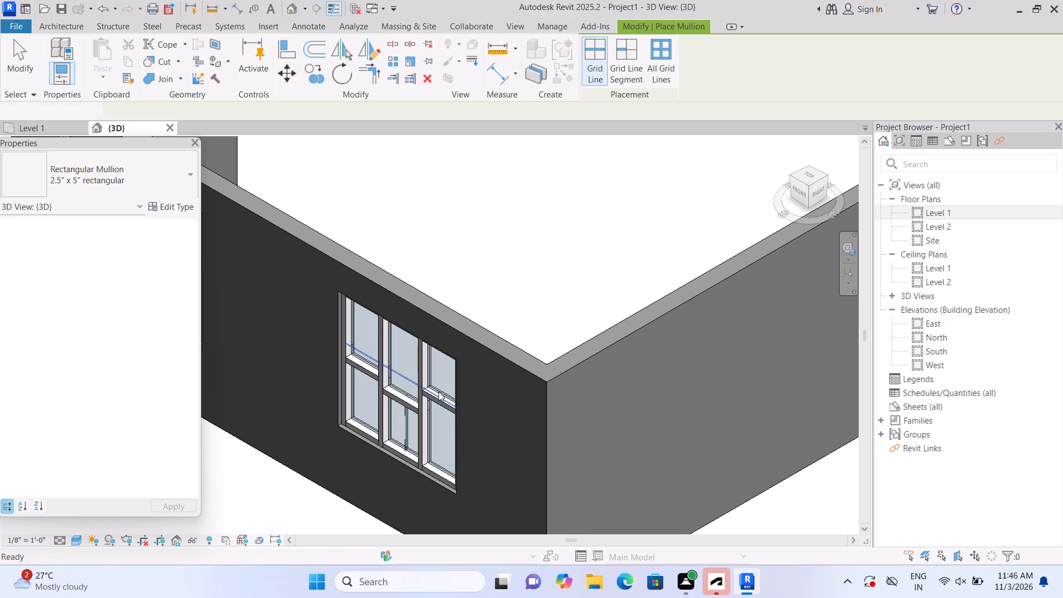
key(Escape)
Delete the short vertical grid line in the lower middle panel of the eastern window.
double_click(406, 431)
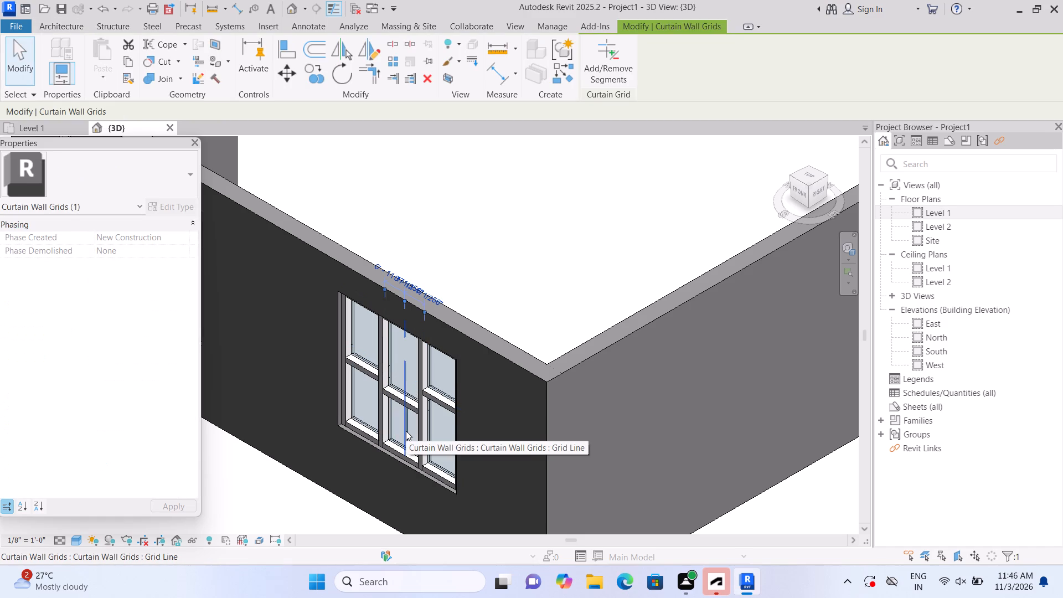
key(Delete)
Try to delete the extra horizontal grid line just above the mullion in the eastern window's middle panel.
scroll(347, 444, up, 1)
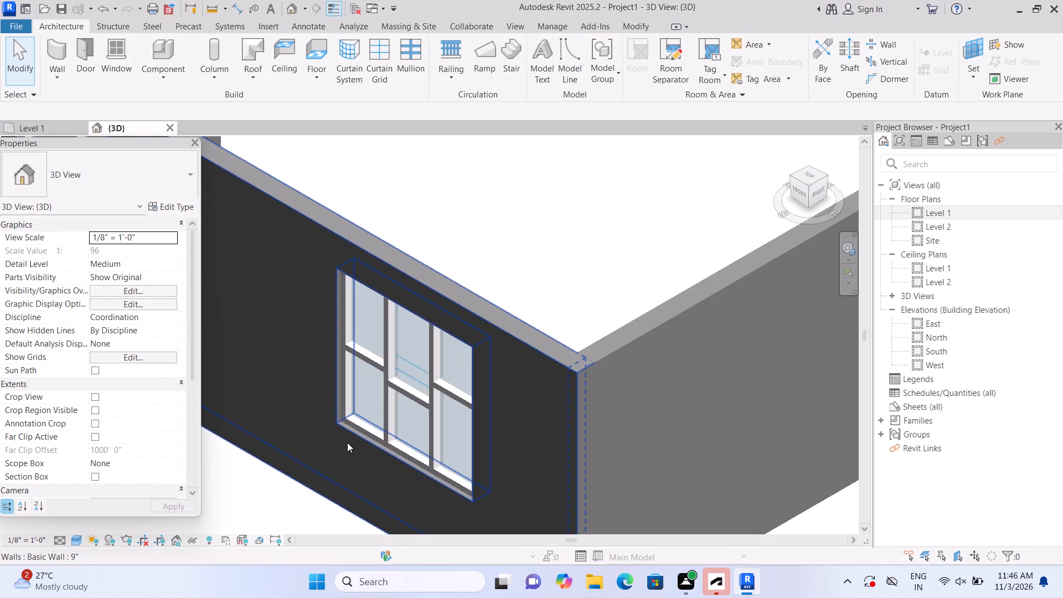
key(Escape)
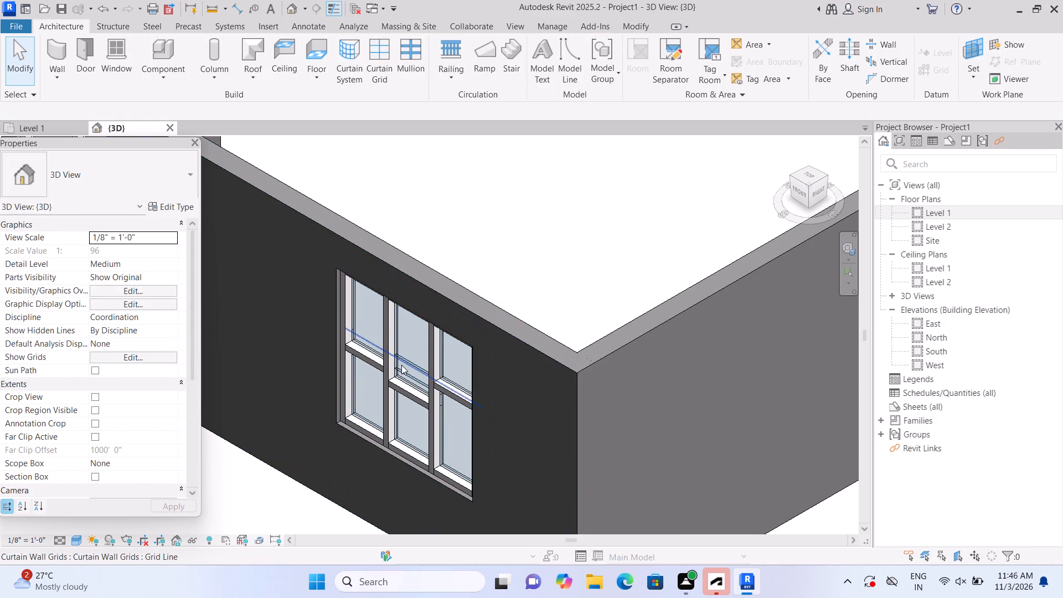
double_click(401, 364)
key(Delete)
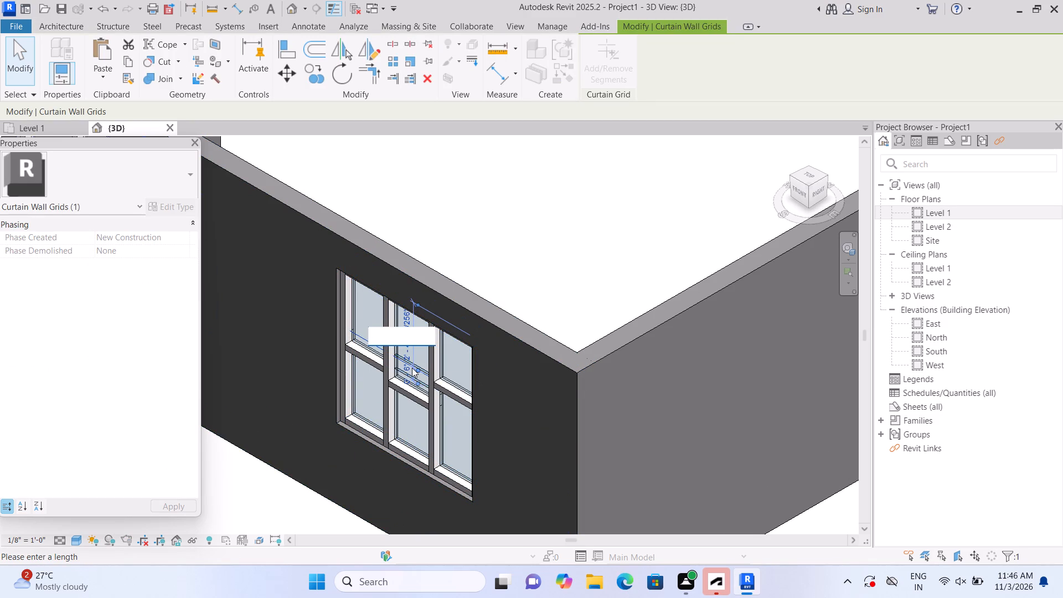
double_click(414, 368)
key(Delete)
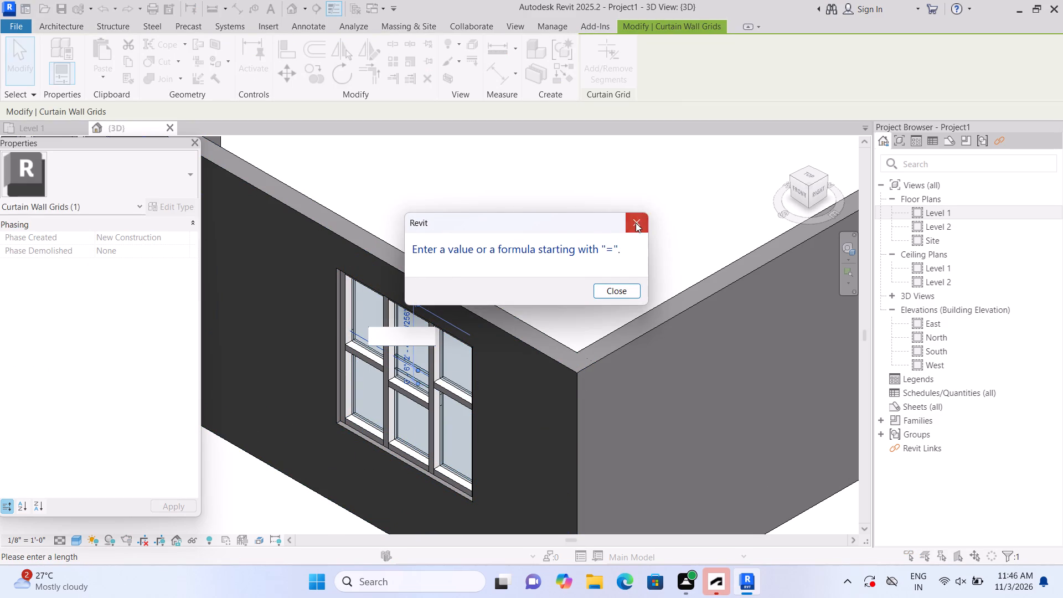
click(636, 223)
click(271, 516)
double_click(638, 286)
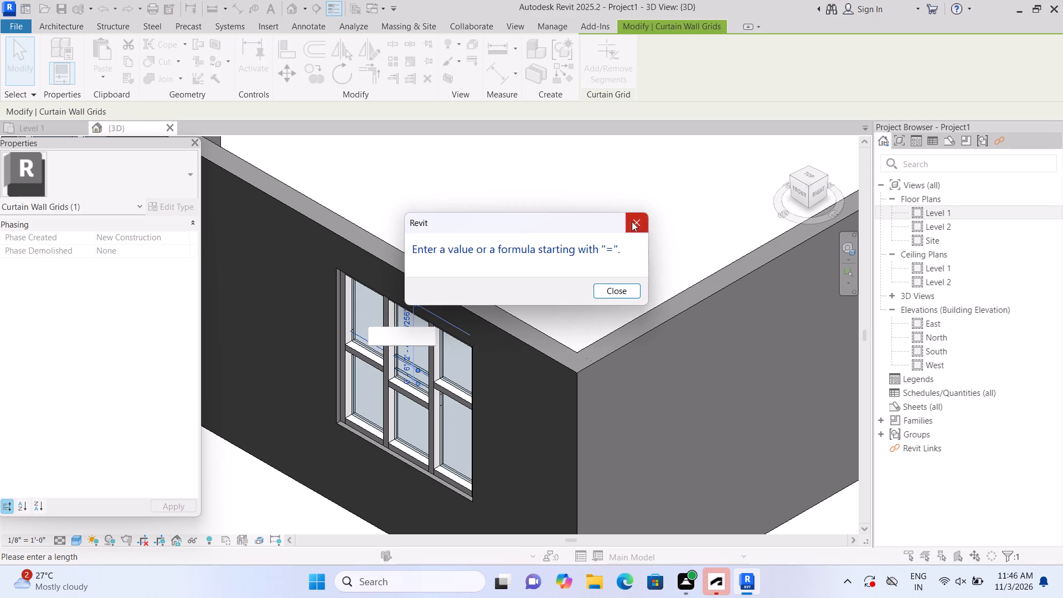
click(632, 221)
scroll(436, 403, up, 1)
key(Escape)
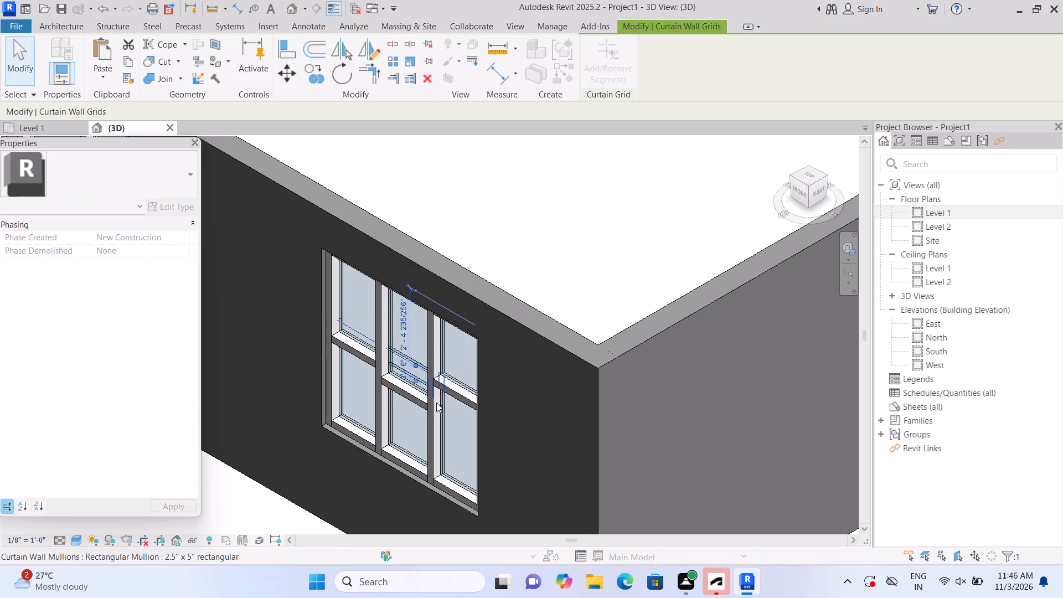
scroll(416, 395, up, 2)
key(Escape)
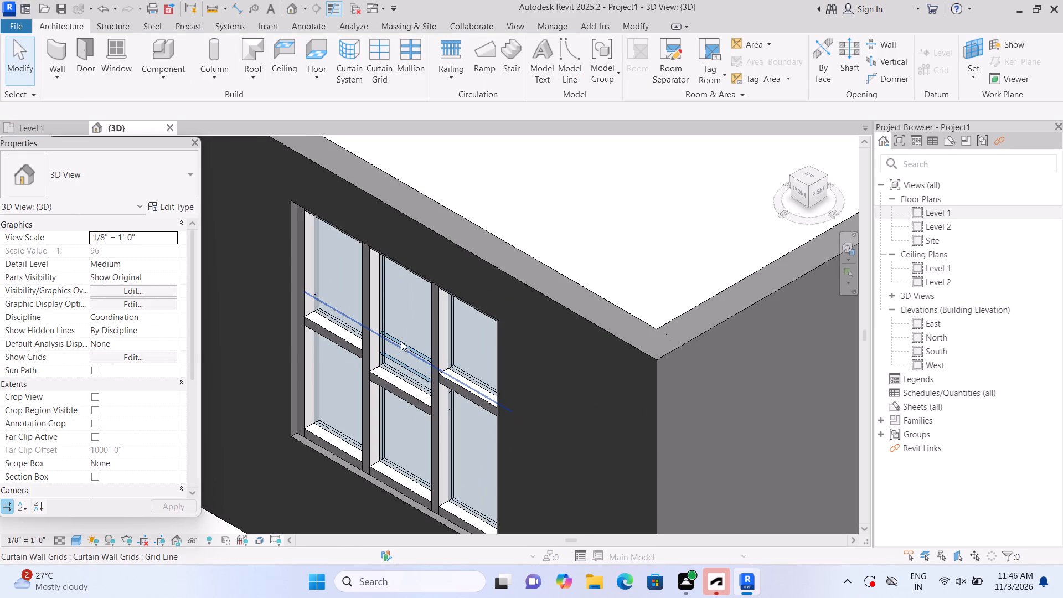
Select the extra horizontal grid line just above the mullion in the eastern window's middle panel.
double_click(401, 341)
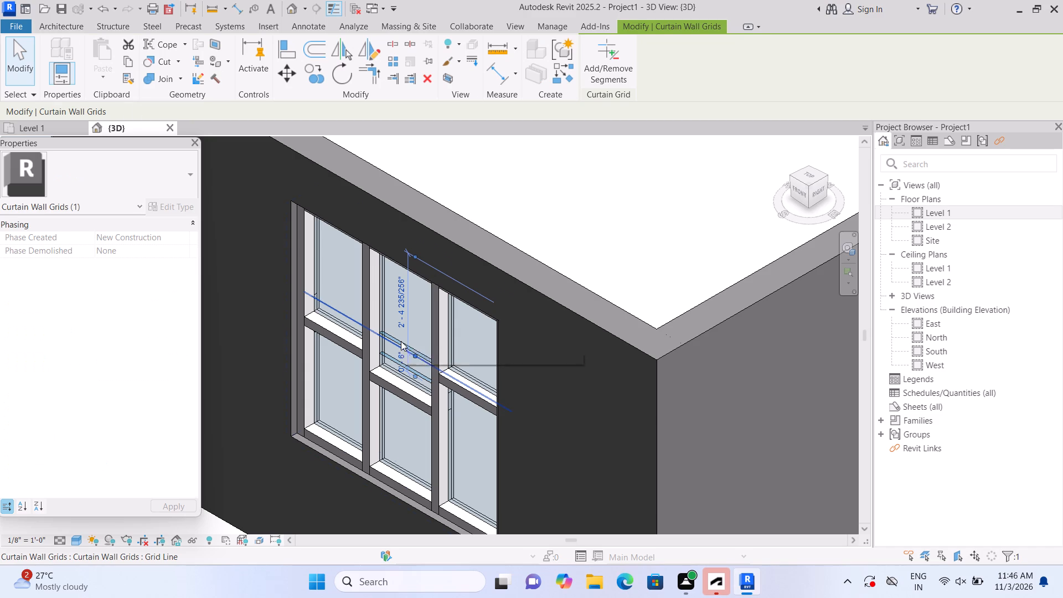
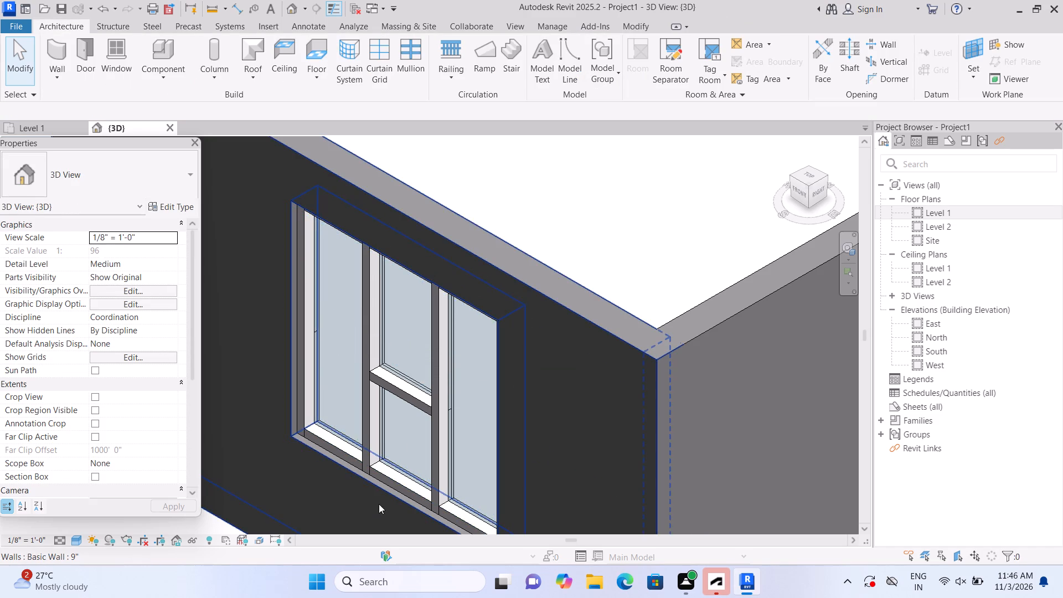
Nudge the Single-Flush 36" x 84" door in the recessed porch wall upward in small increments to raise its sill above Level 1.
scroll(585, 236, down, 2)
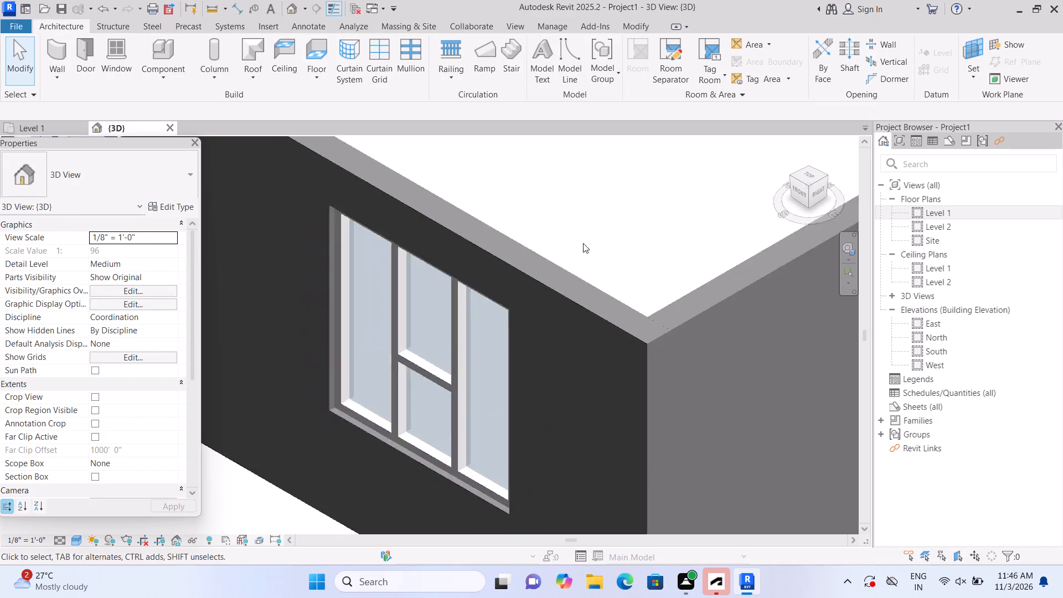
scroll(583, 243, down, 2)
scroll(350, 469, down, 2)
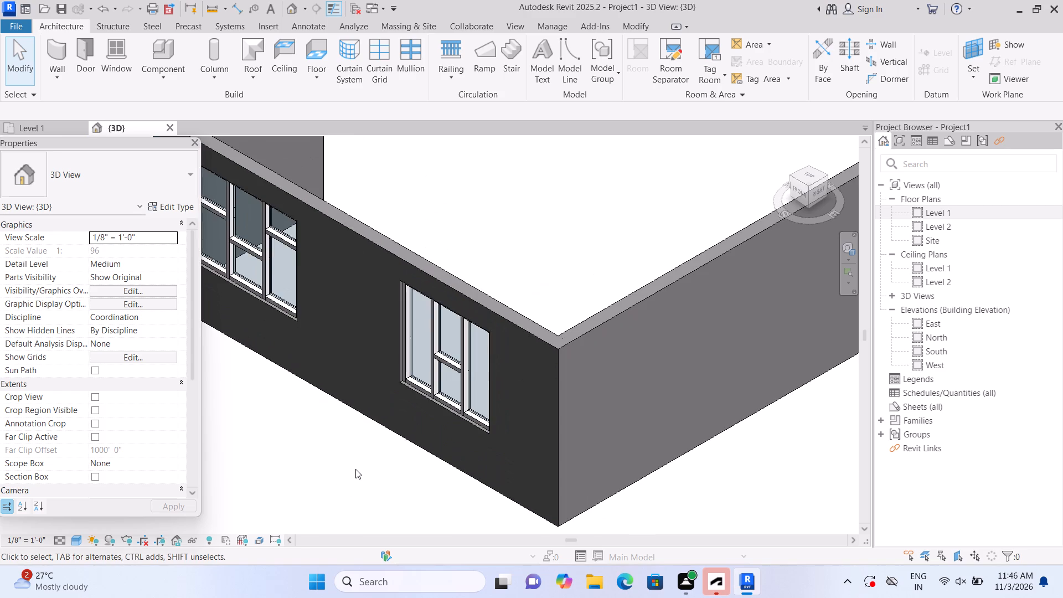
scroll(357, 469, down, 2)
middle_drag(332, 424, 436, 489)
middle_drag(472, 509, 478, 511)
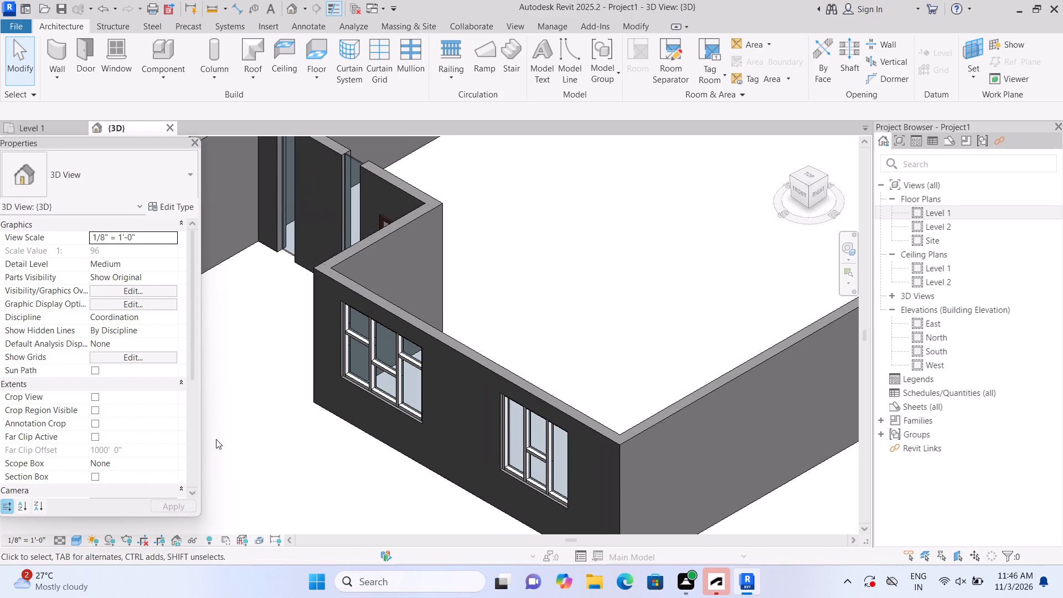
middle_drag(200, 450, 251, 476)
shift+middle_drag(236, 449, 306, 476)
middle_drag(304, 469, 338, 234)
middle_drag(445, 570, 442, 547)
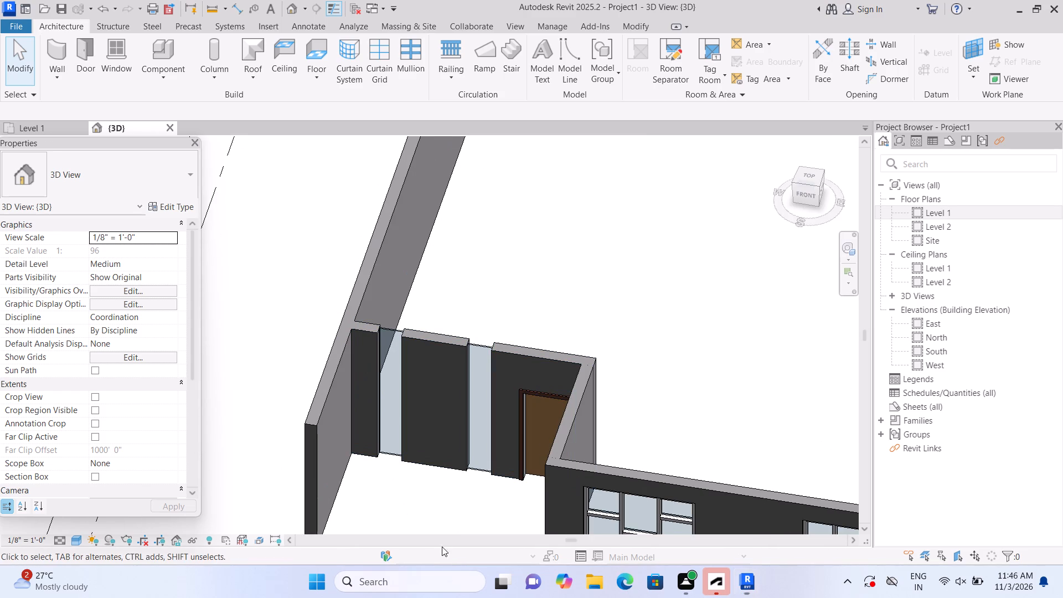
middle_drag(442, 547, 443, 511)
shift+middle_drag(440, 504, 443, 433)
shift+middle_drag(435, 476, 449, 403)
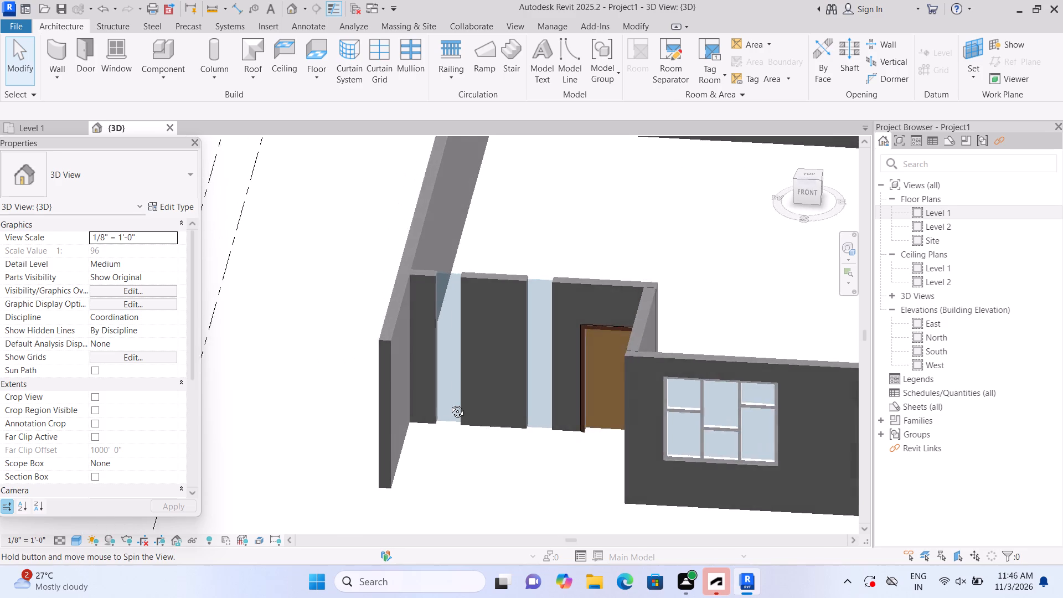
shift+middle_drag(449, 403, 450, 403)
scroll(553, 379, up, 1)
click(623, 383)
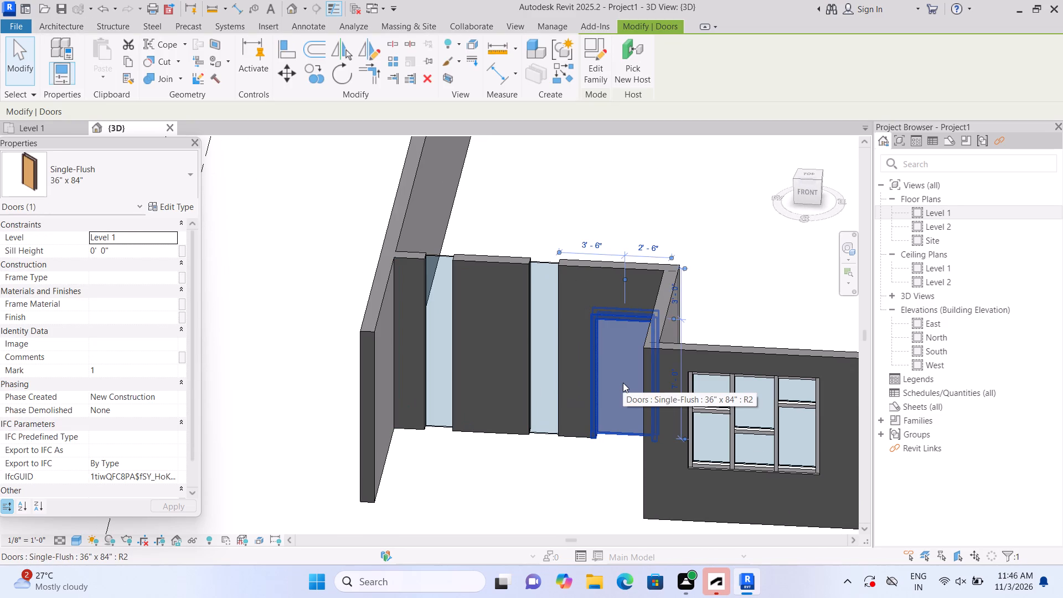
key(Up)
key(Up)
key(Up)
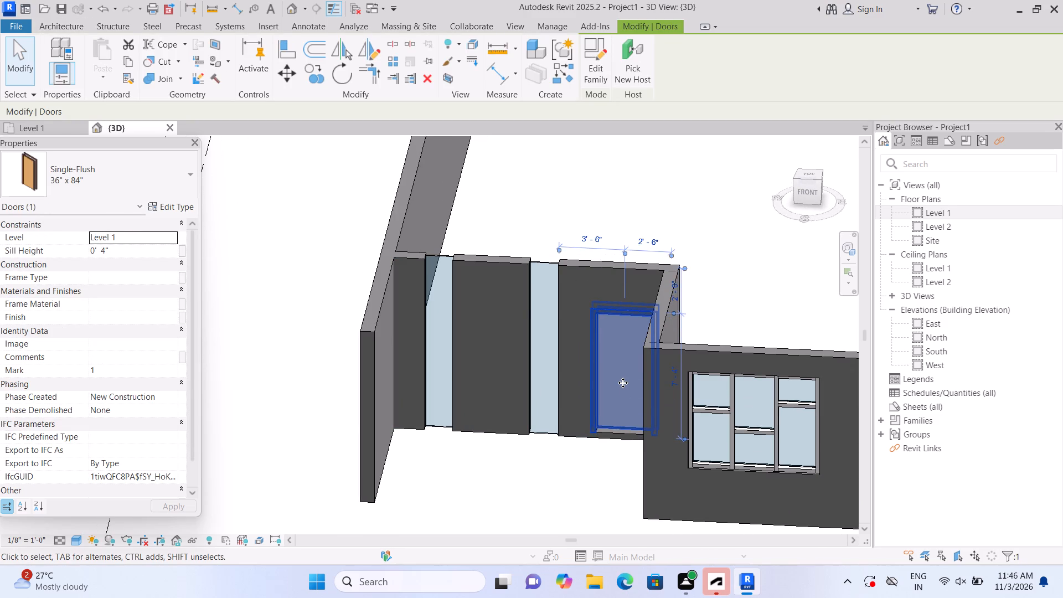
key(Up)
key(Escape)
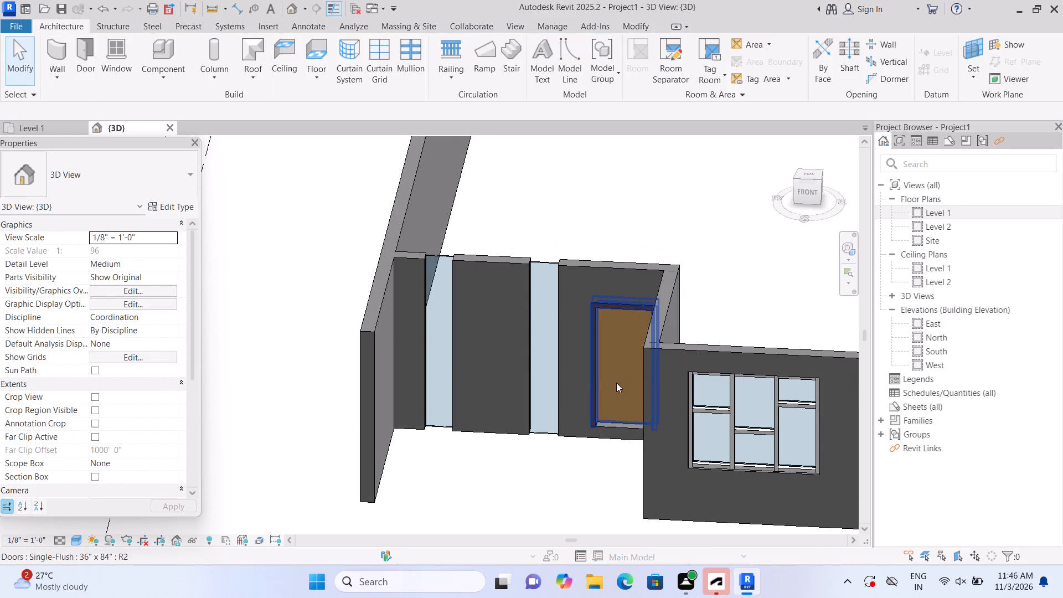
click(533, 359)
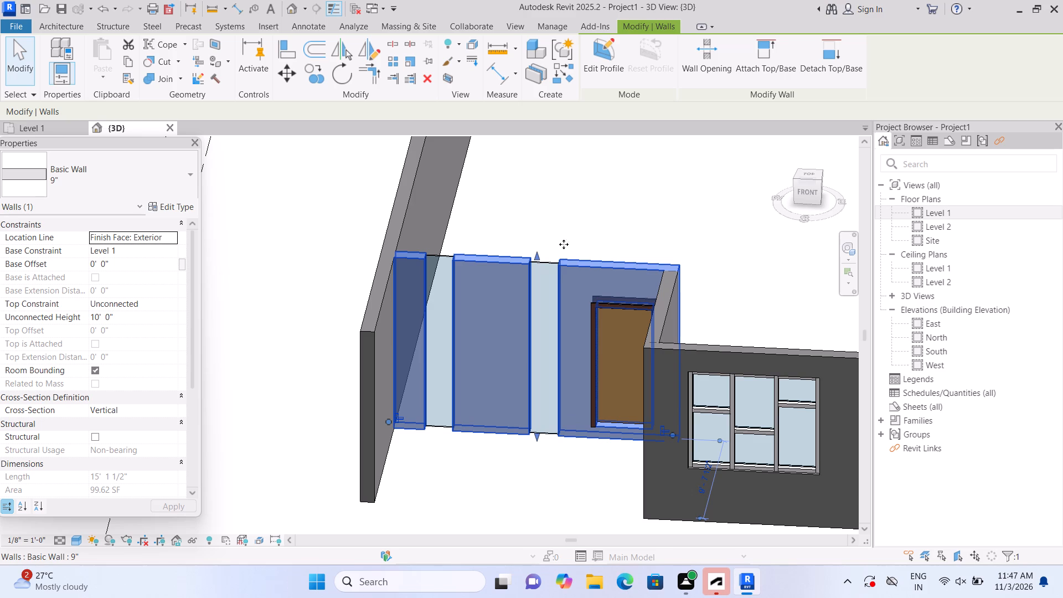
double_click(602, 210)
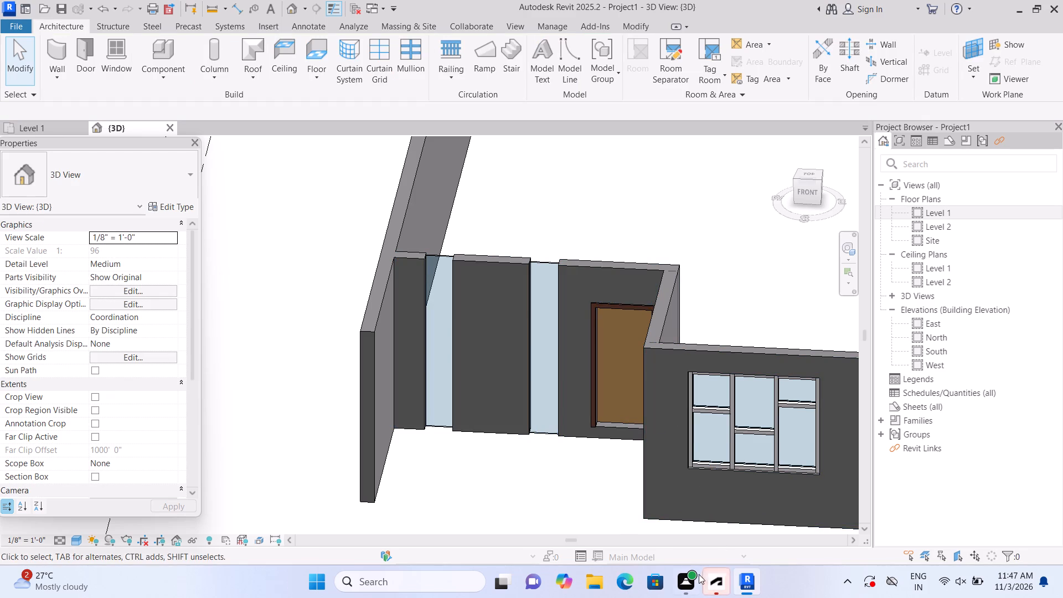
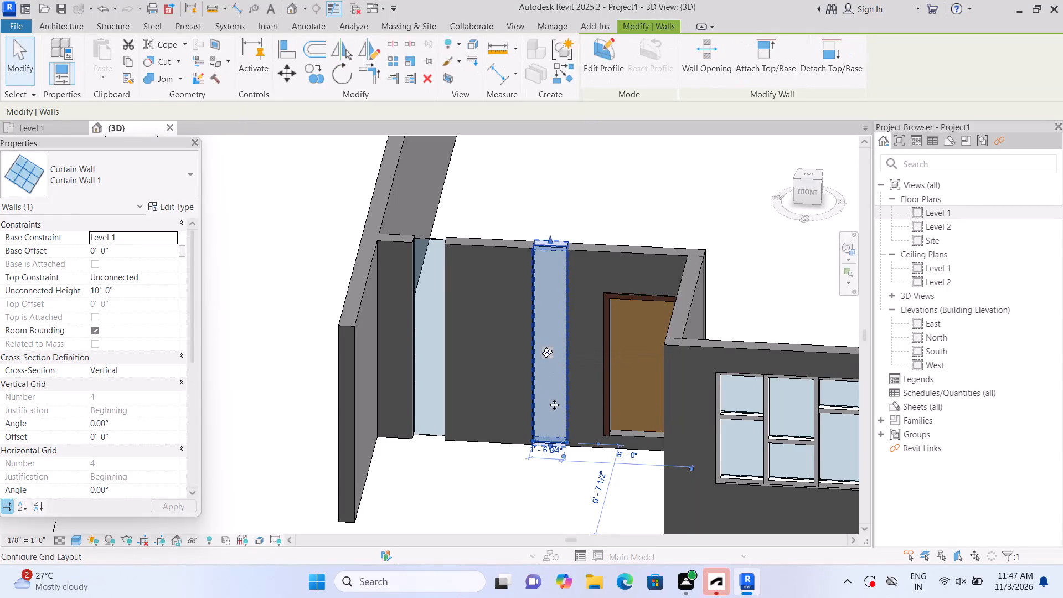
Raise the base of the narrow curtain wall beside the porch door to about 1' 3 11/16" above Level 1.
drag(549, 444, 548, 423)
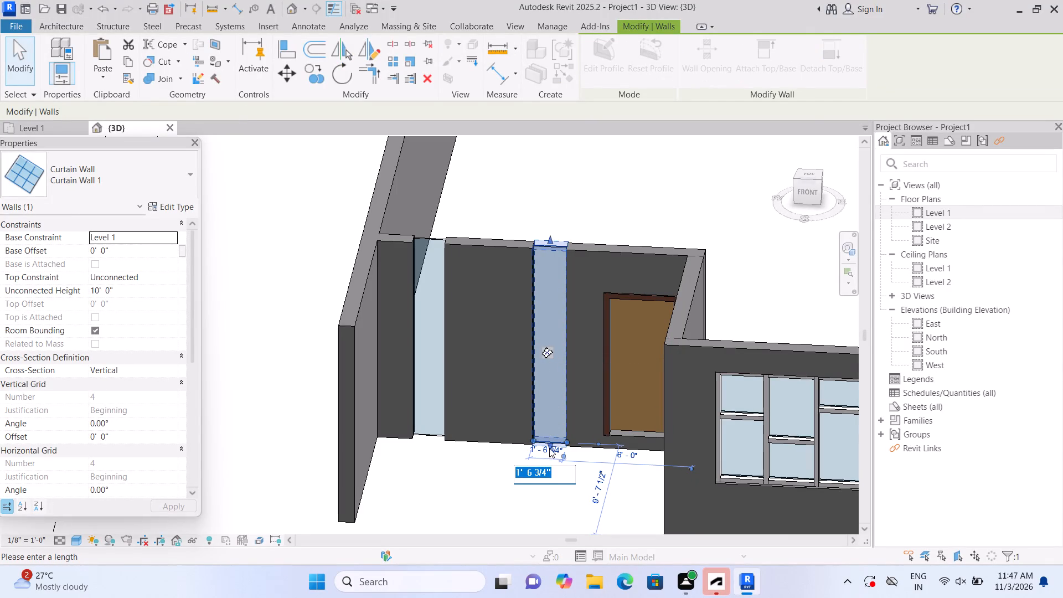
scroll(549, 448, up, 11)
drag(554, 430, 569, 361)
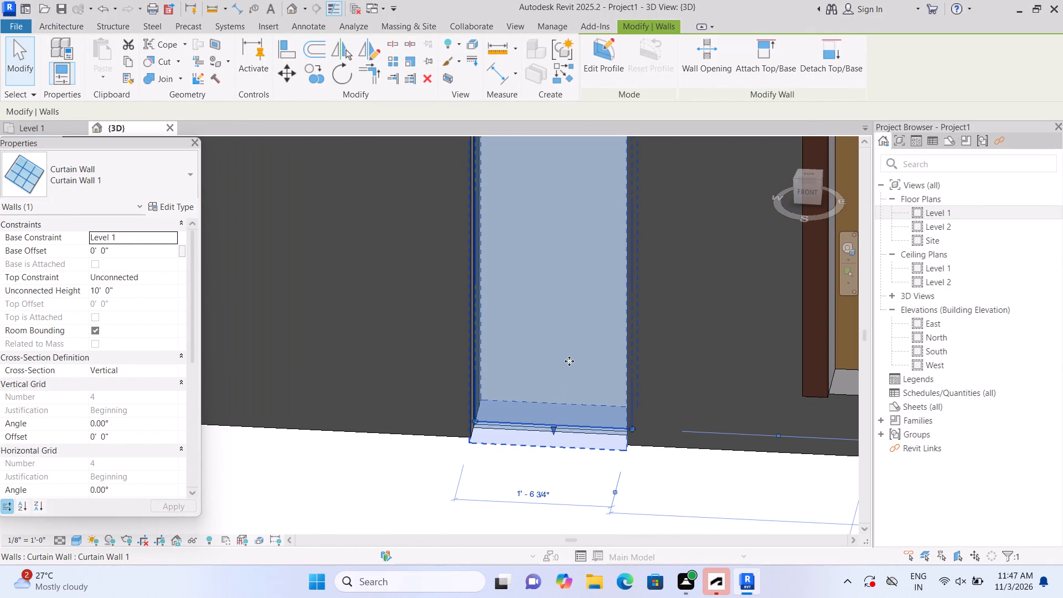
drag(569, 361, 570, 359)
click(570, 359)
scroll(554, 442, up, 2)
drag(552, 424, 569, 317)
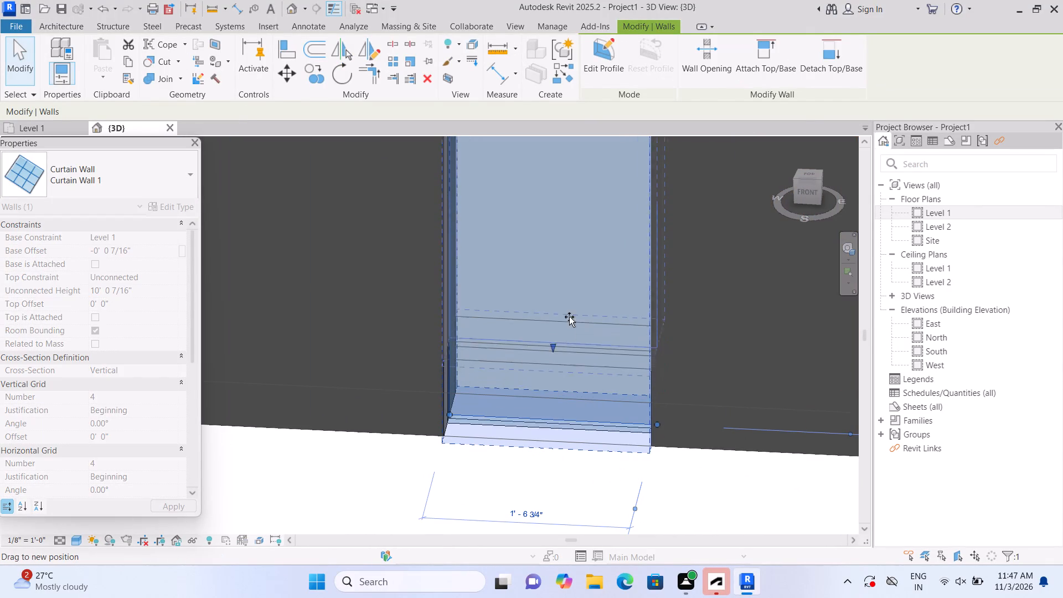
drag(569, 317, 577, 280)
scroll(576, 360, down, 9)
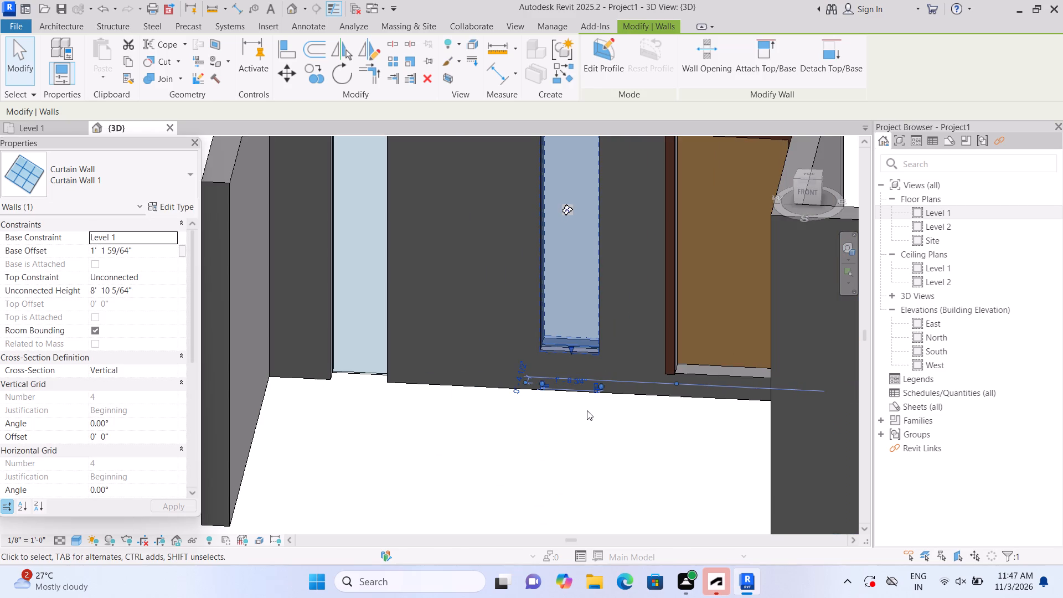
scroll(589, 372, up, 2)
drag(565, 338, 566, 330)
click(530, 457)
Lower the top of the narrow curtain wall beside the door to an unconnected height of about 6' 10 1/2".
scroll(531, 451, down, 4)
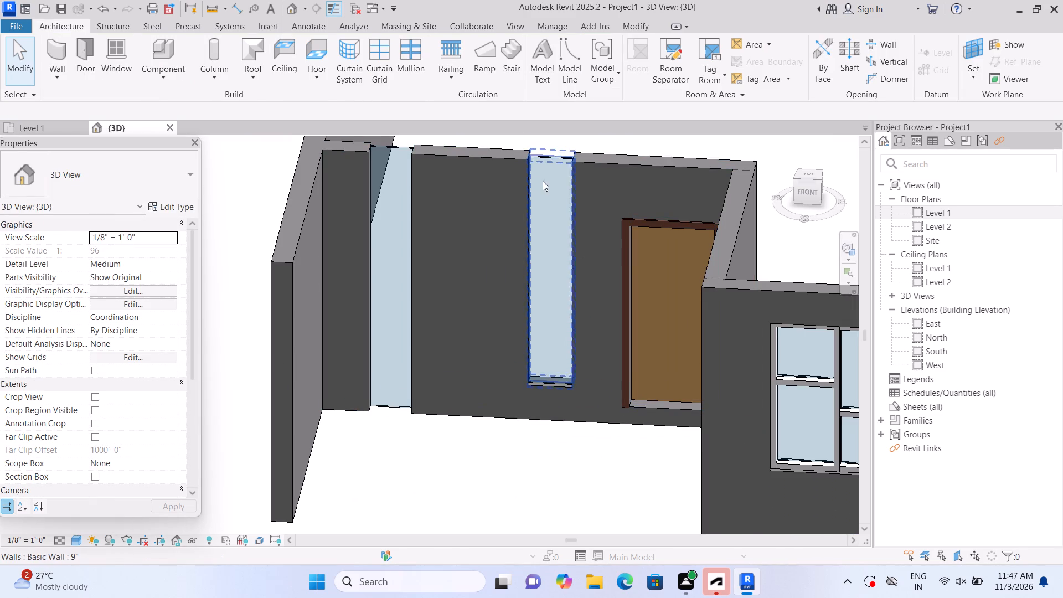
click(543, 181)
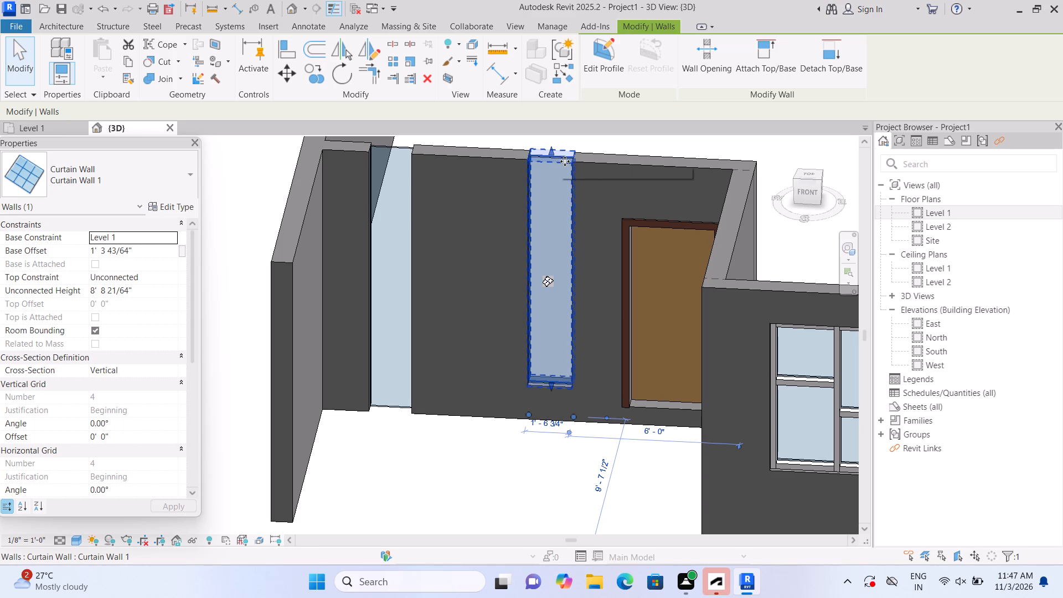
drag(550, 149, 558, 209)
click(558, 209)
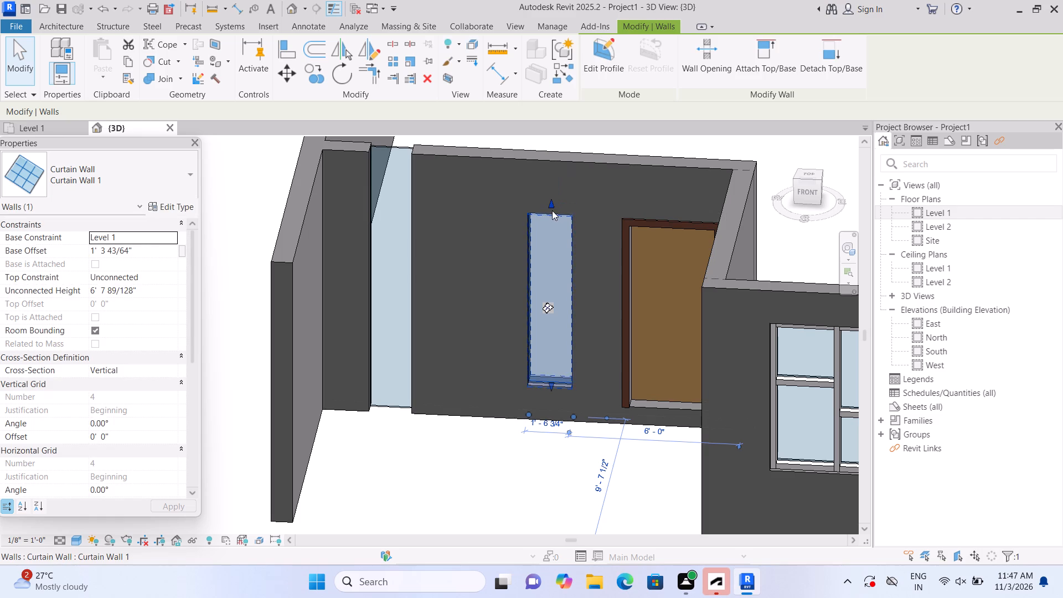
click(549, 203)
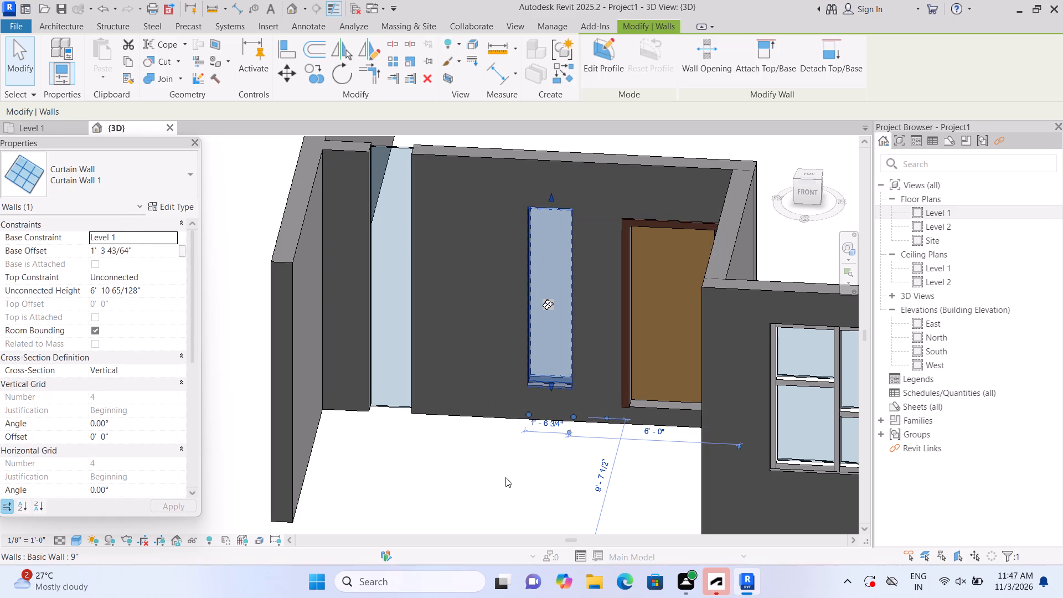
click(505, 477)
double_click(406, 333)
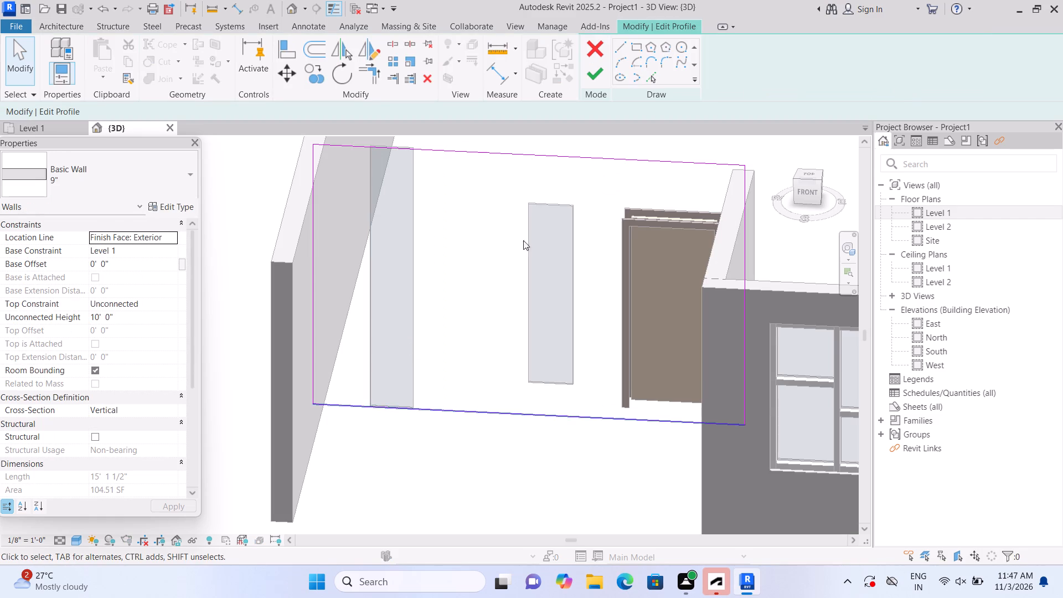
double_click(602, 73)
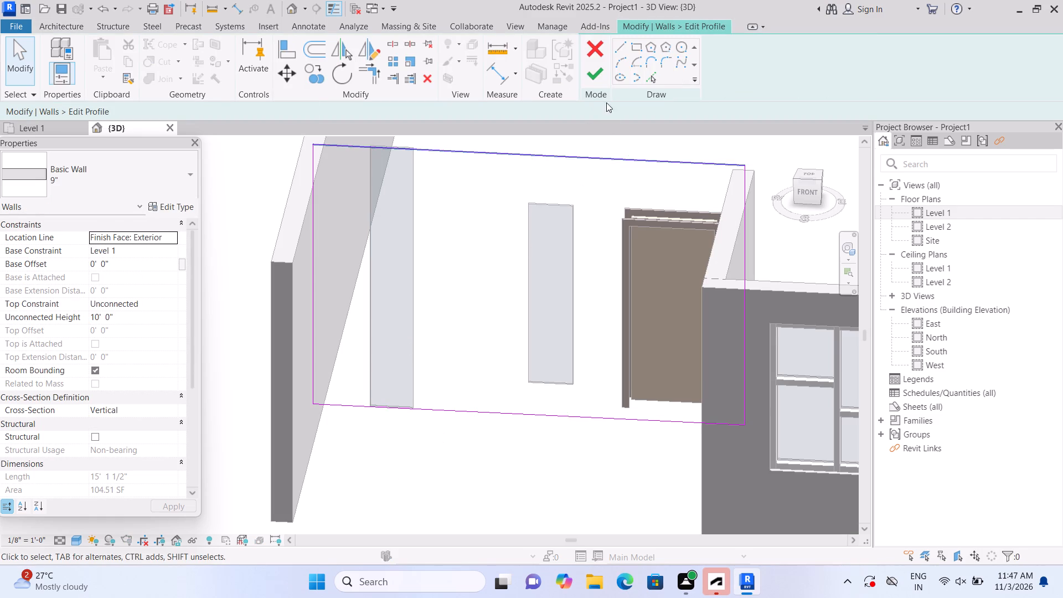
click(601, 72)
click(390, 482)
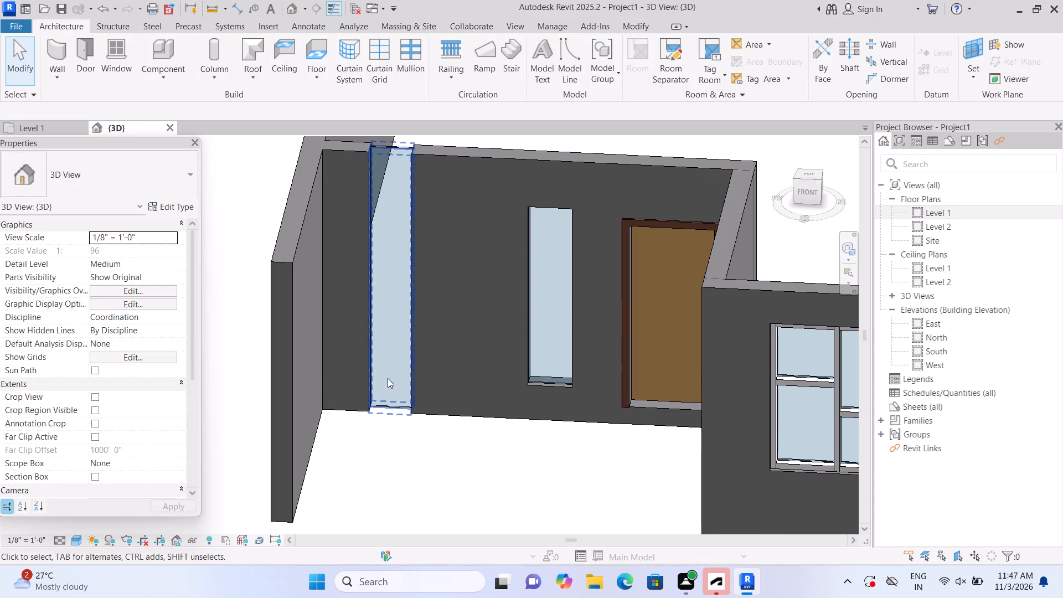
Shorten the narrow curtain wall farthest from the door, lowering its top to about 7' 11 7/8" and raising its base above Level 1.
click(388, 378)
drag(389, 141, 394, 194)
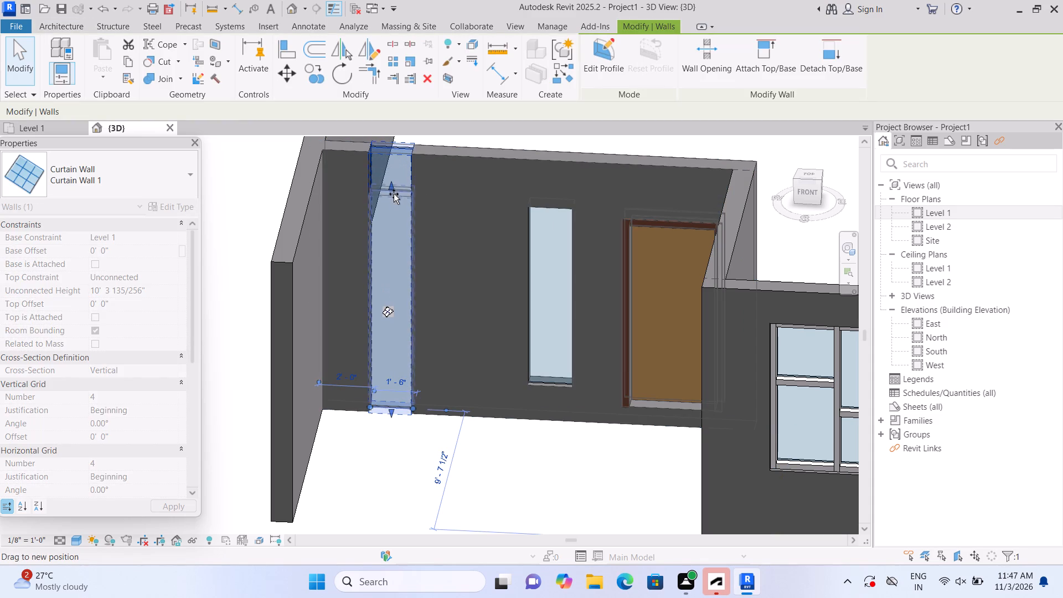
drag(394, 194, 394, 200)
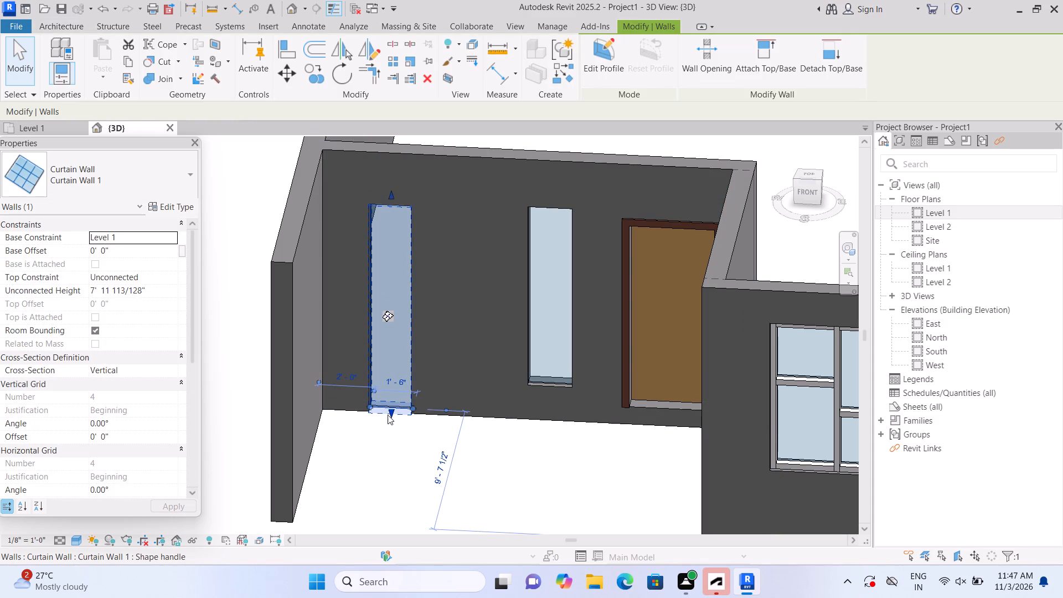
drag(390, 414, 411, 375)
click(411, 375)
double_click(389, 473)
click(388, 473)
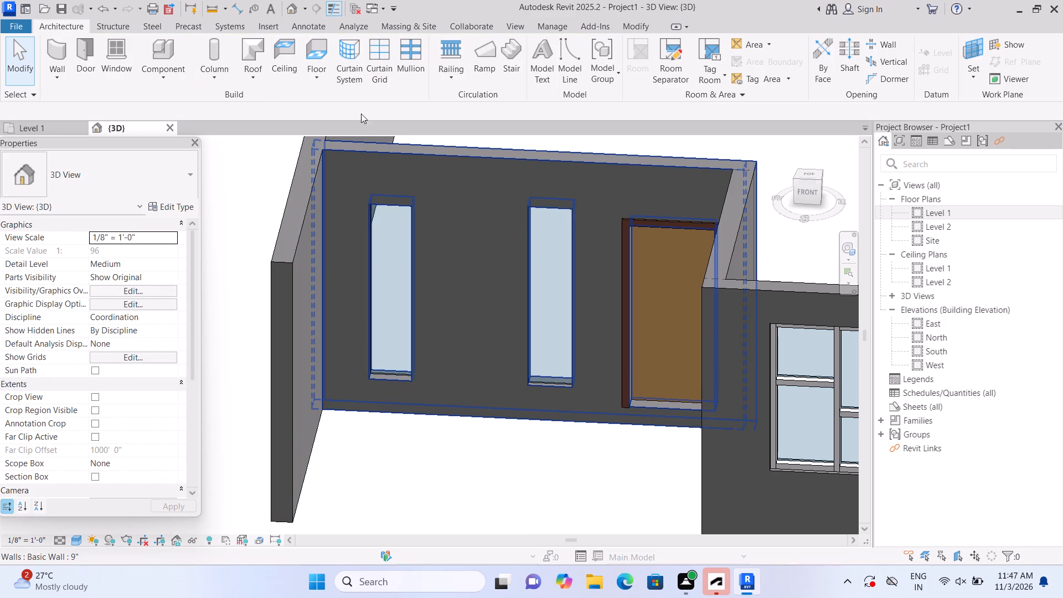
Place two horizontal curtain grid lines in the curtain wall farthest from the door, dividing it into thirds about 2' 3" high.
click(384, 64)
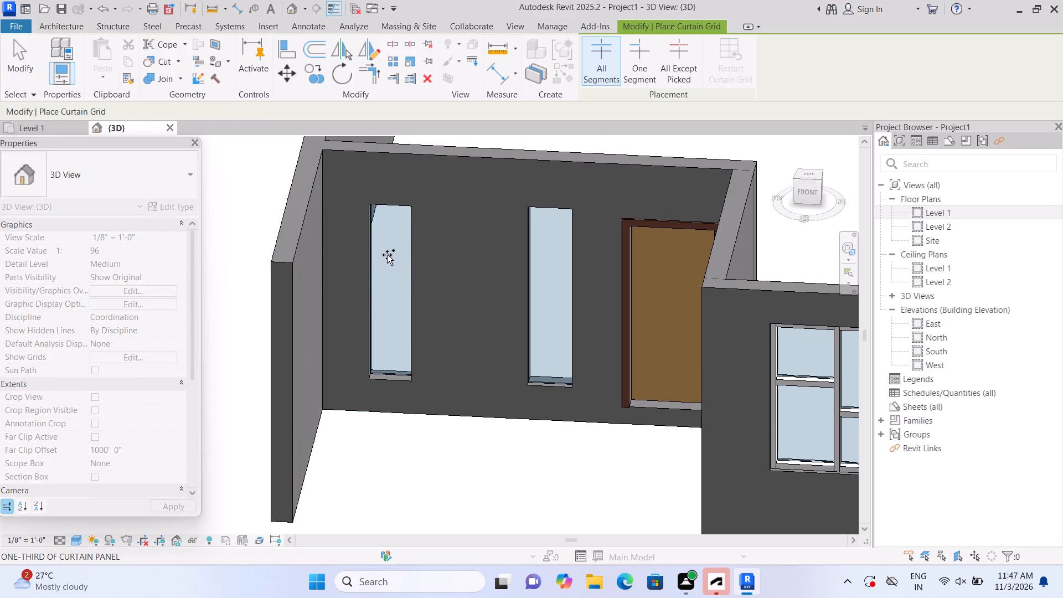
click(387, 255)
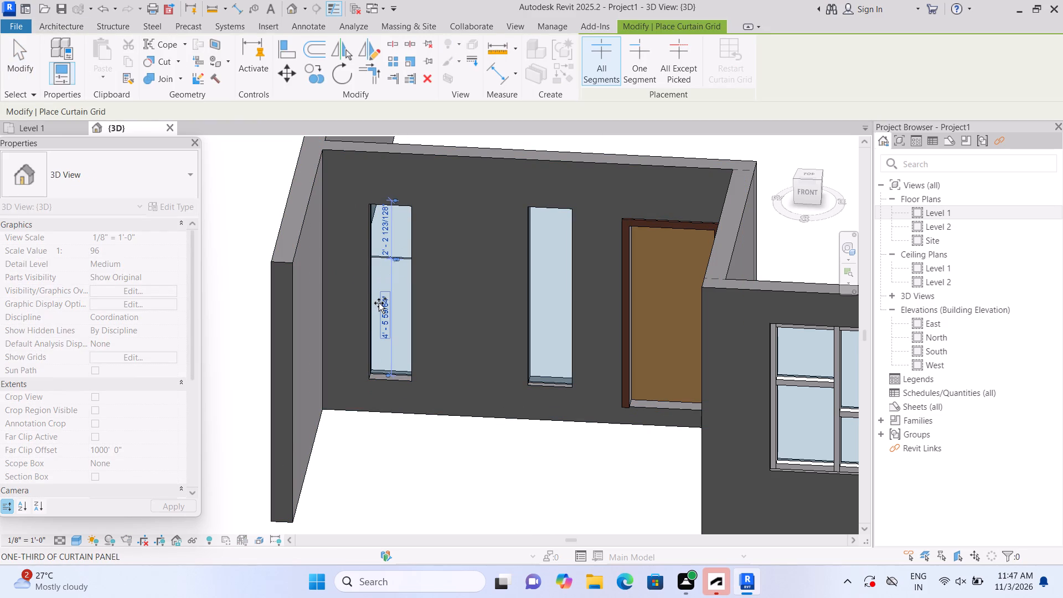
key(Escape)
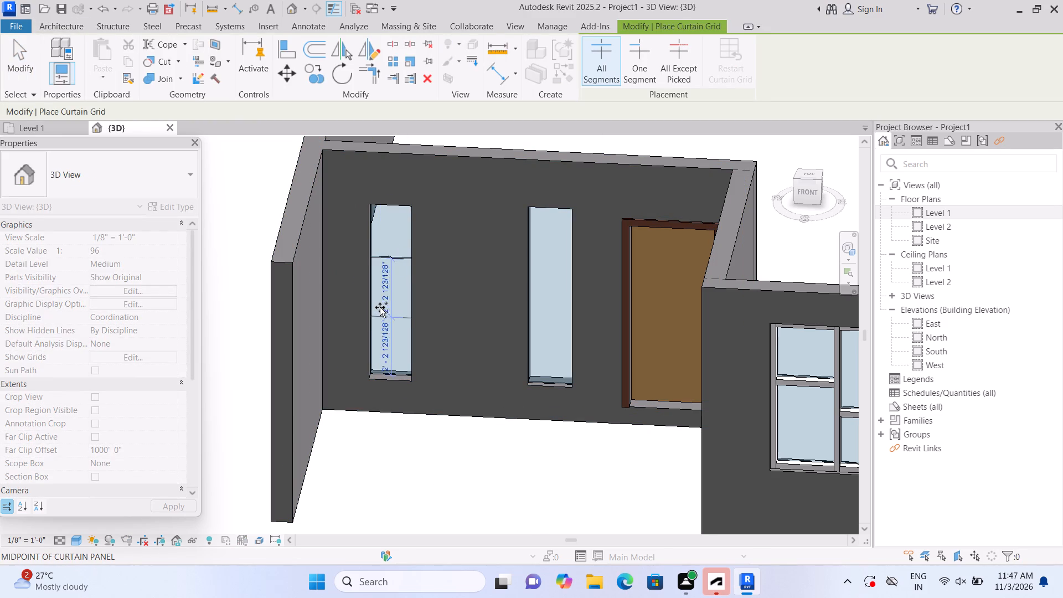
click(380, 311)
key(Escape)
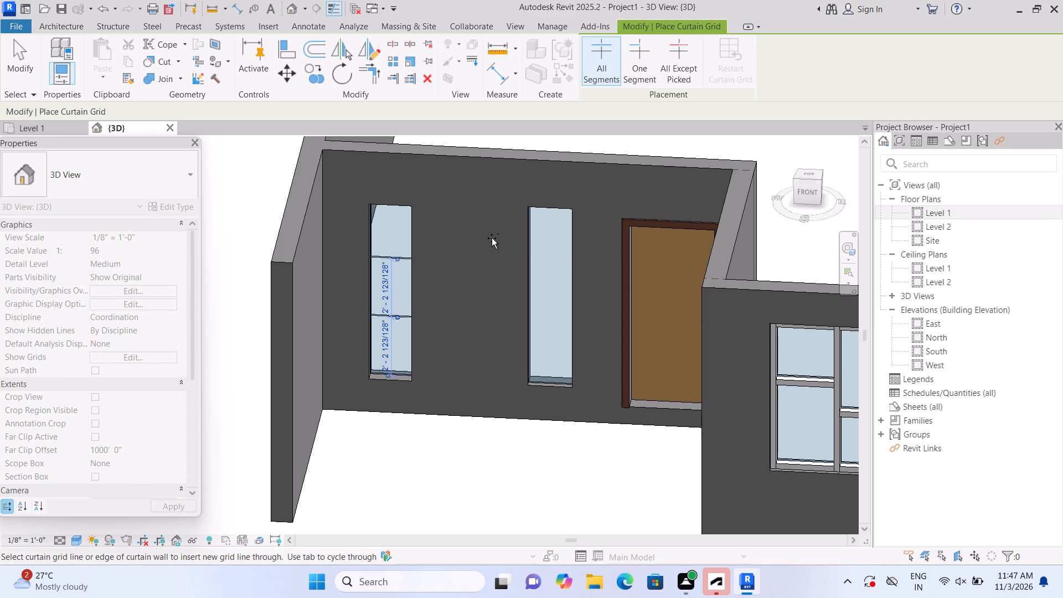
Place two horizontal curtain grid lines and a centred vertical one in the narrow curtain wall beside the door.
double_click(553, 277)
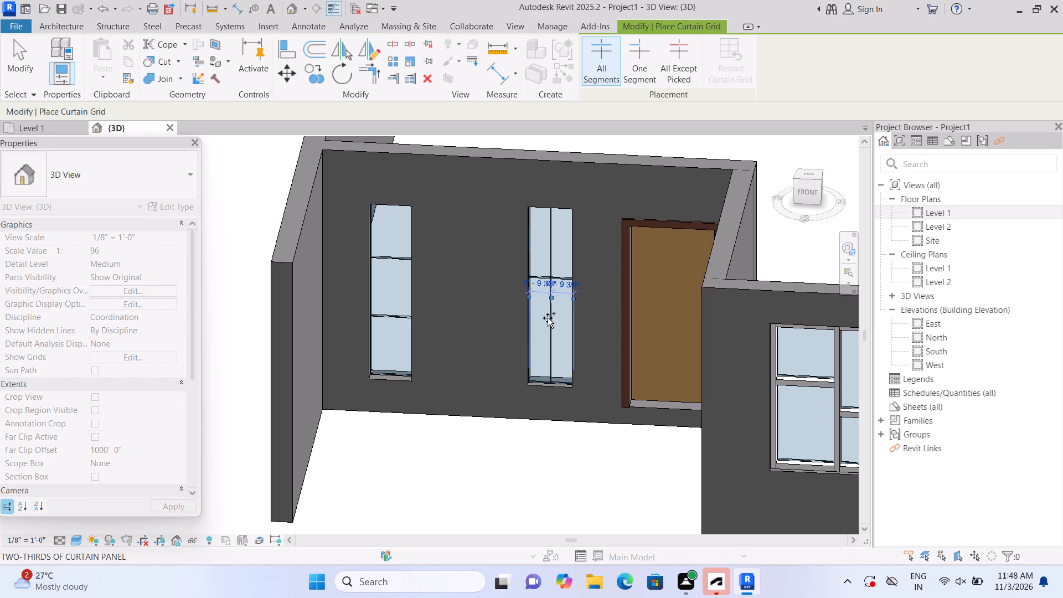
key(Escape)
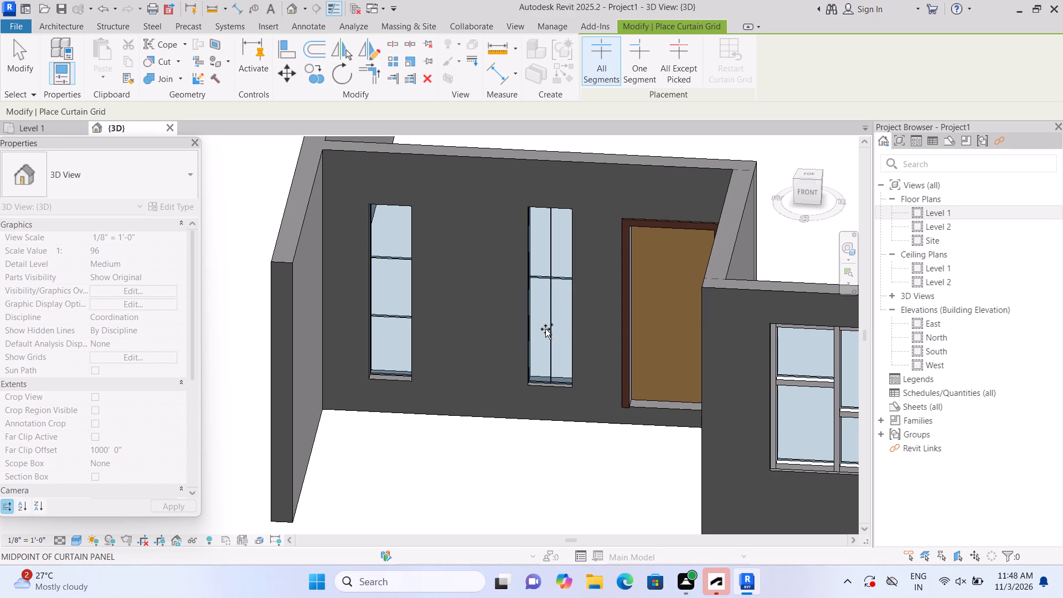
double_click(545, 328)
key(Escape)
key(Escape)
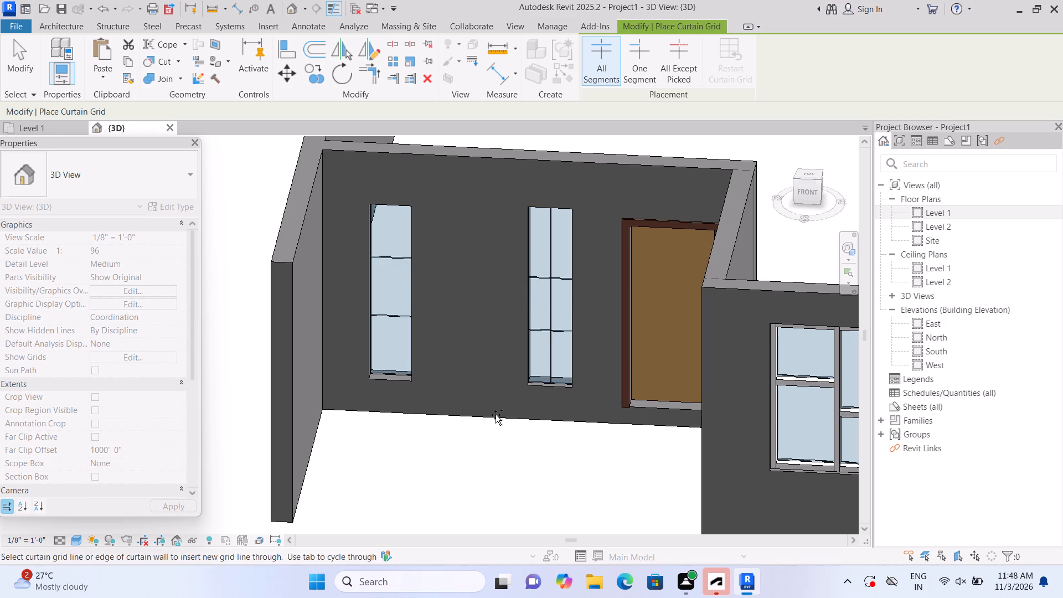
key(Escape)
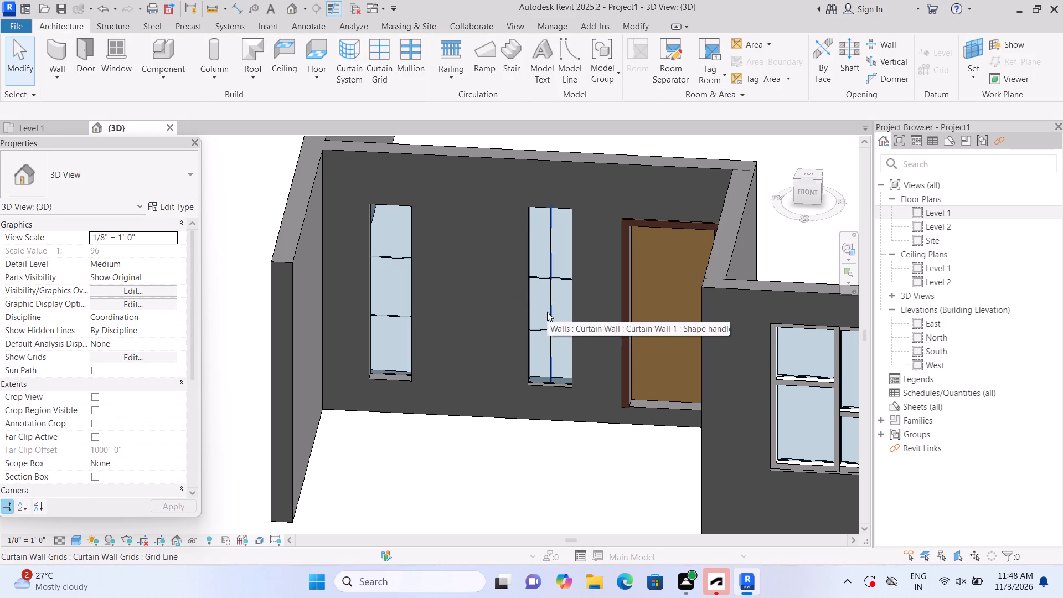
Delete the vertical grid line from the narrow curtain wall beside the door.
double_click(547, 312)
key(Delete)
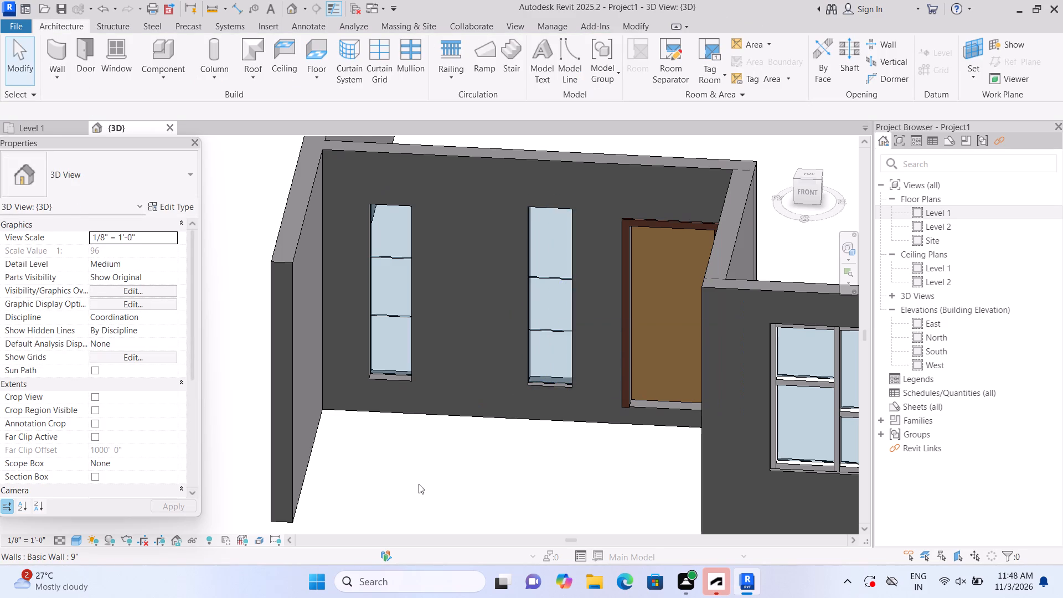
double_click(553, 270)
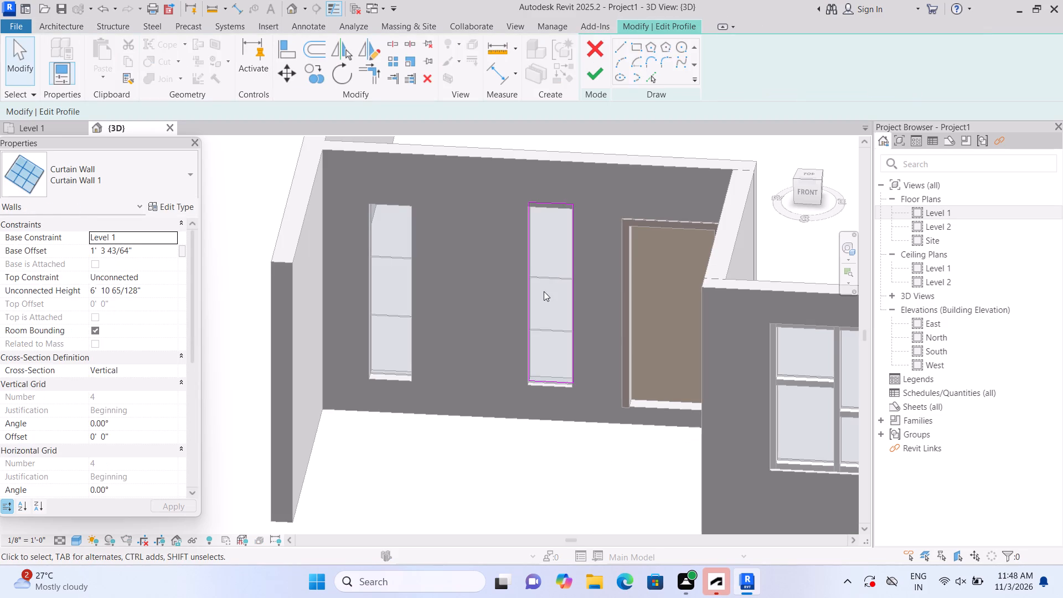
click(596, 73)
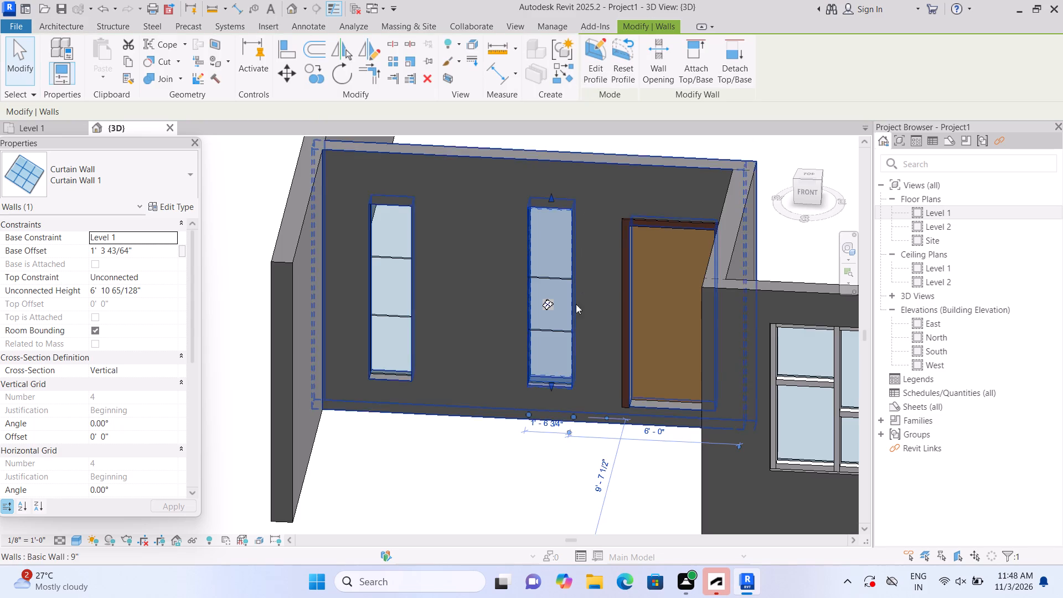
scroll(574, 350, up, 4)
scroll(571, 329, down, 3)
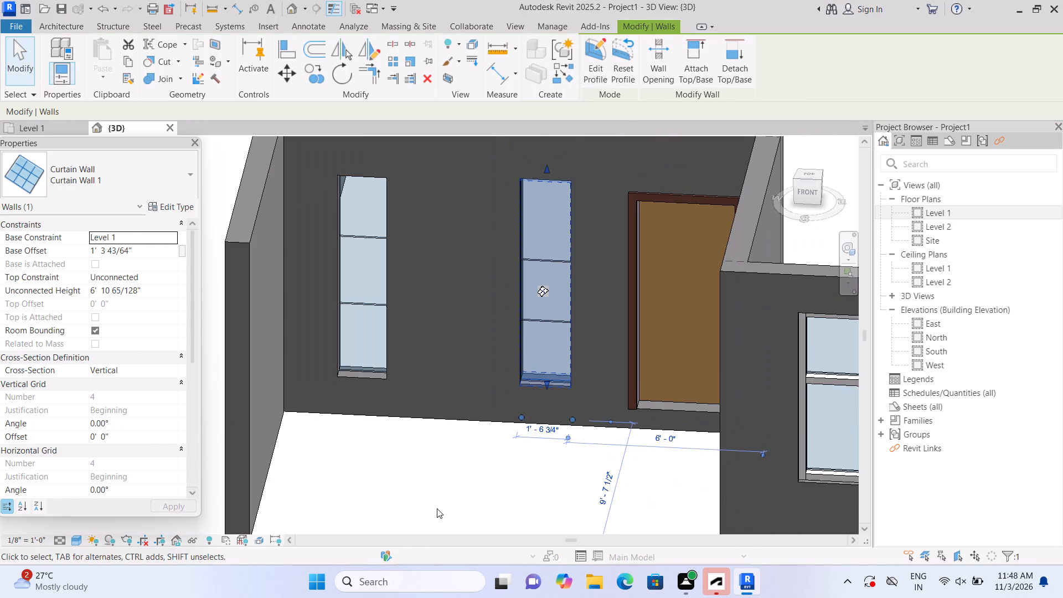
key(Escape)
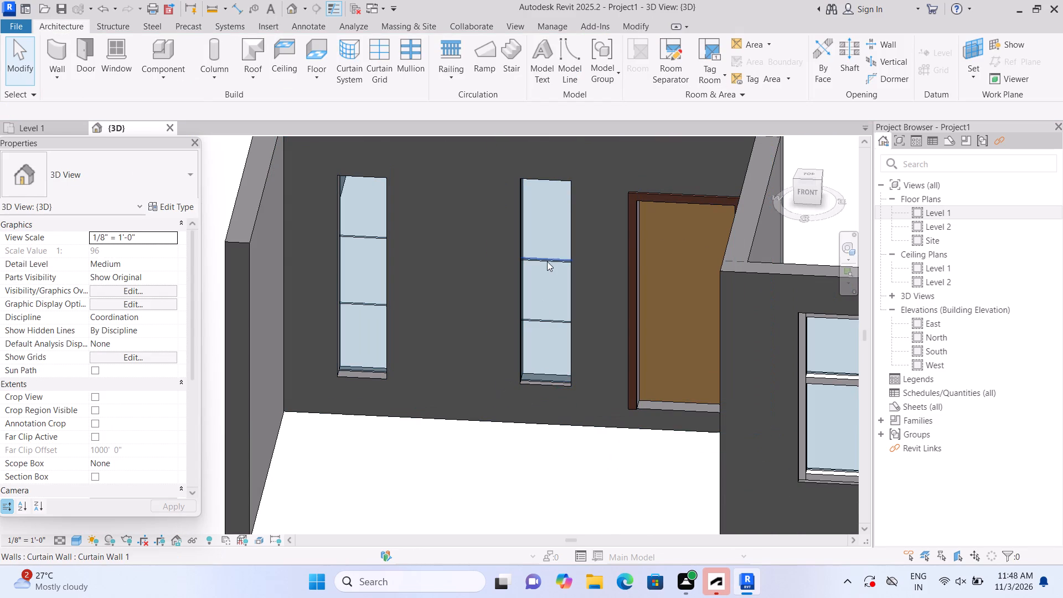
Replace the upper horizontal grid line beside the door with one at the midpoint of the upper panel, about 2' 5 1/8" below the top.
double_click(547, 261)
key(Delete)
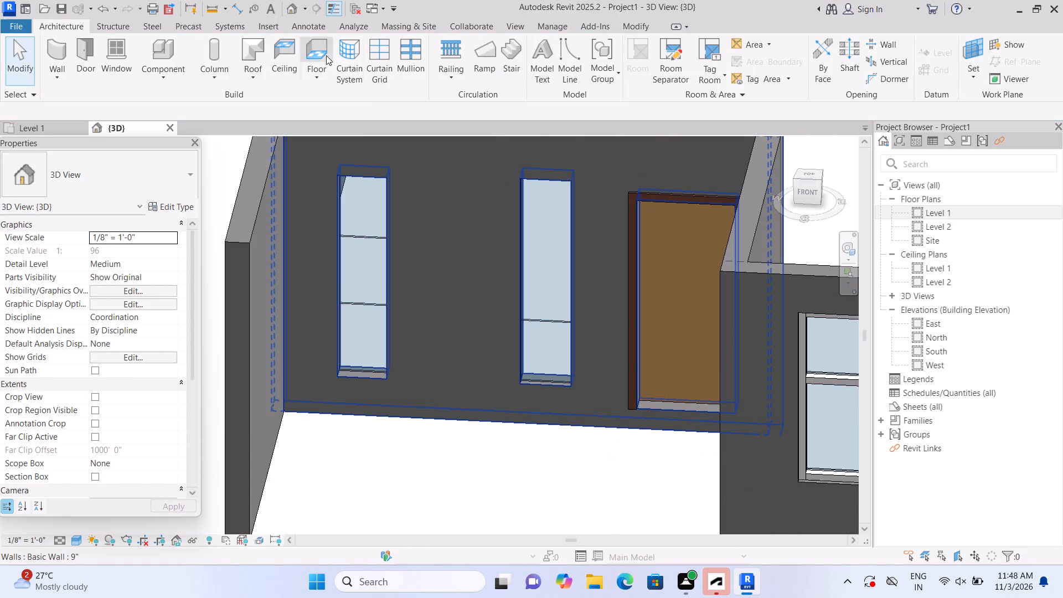
click(383, 55)
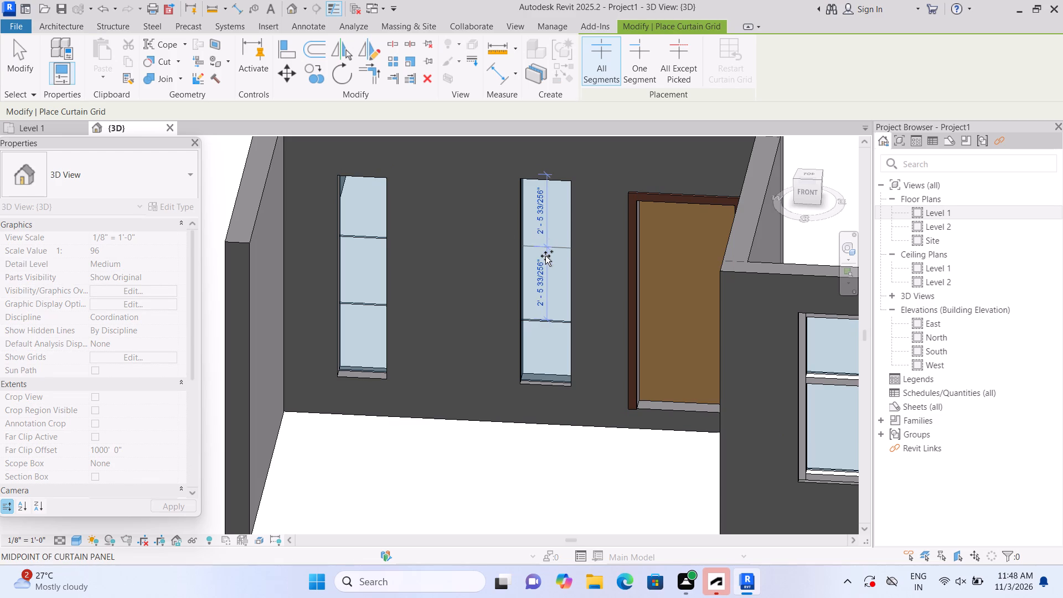
click(548, 254)
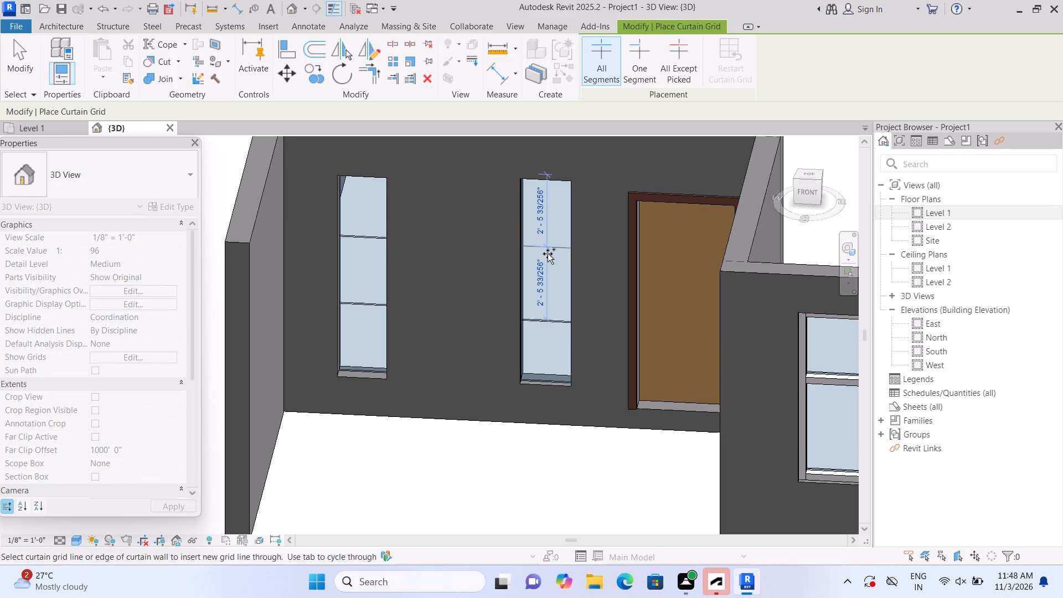
key(Escape)
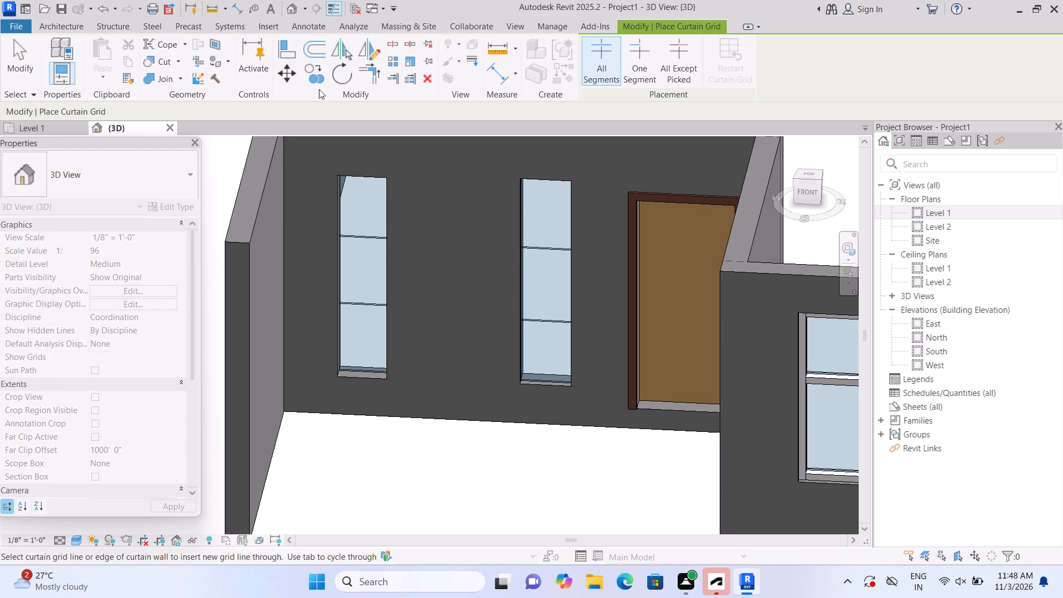
Place 2.5" x 5" rectangular mullions on all four edges and both horizontal grid lines of the narrow curtain wall beside the door.
double_click(58, 23)
double_click(417, 61)
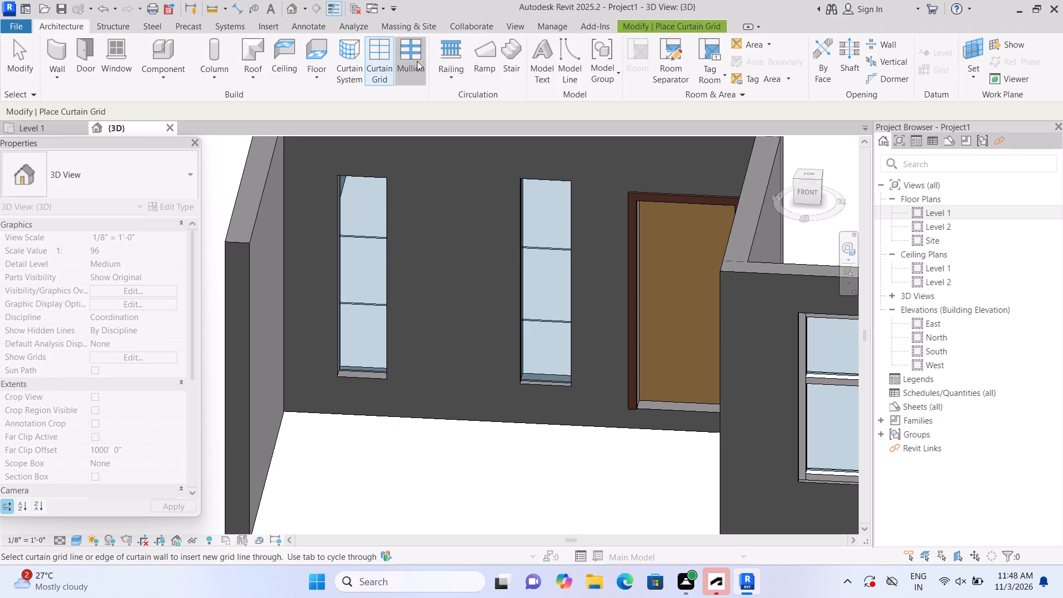
double_click(530, 205)
click(563, 182)
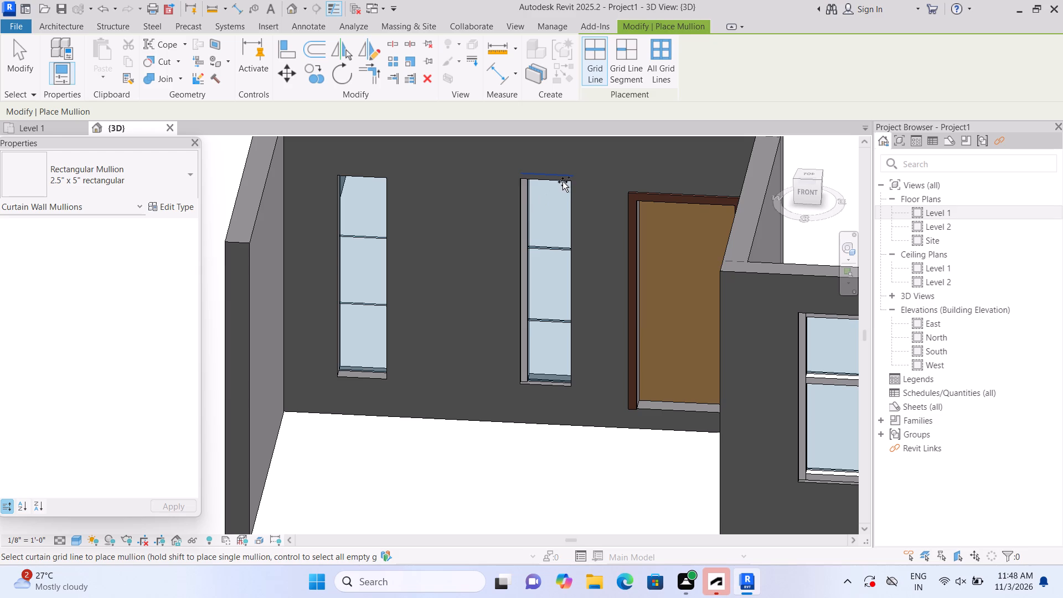
click(569, 207)
click(546, 383)
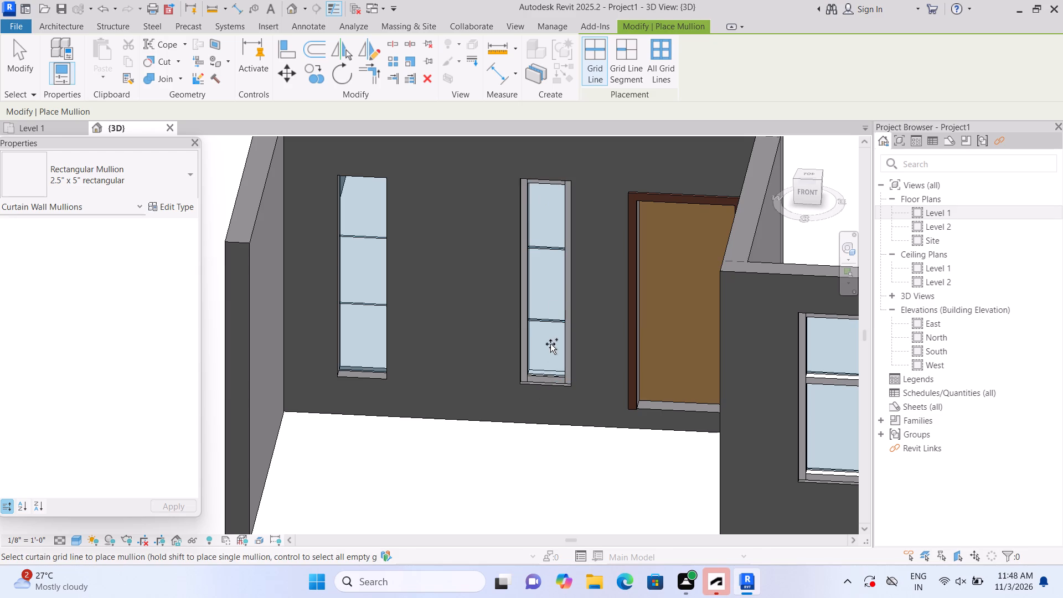
click(551, 331)
click(555, 245)
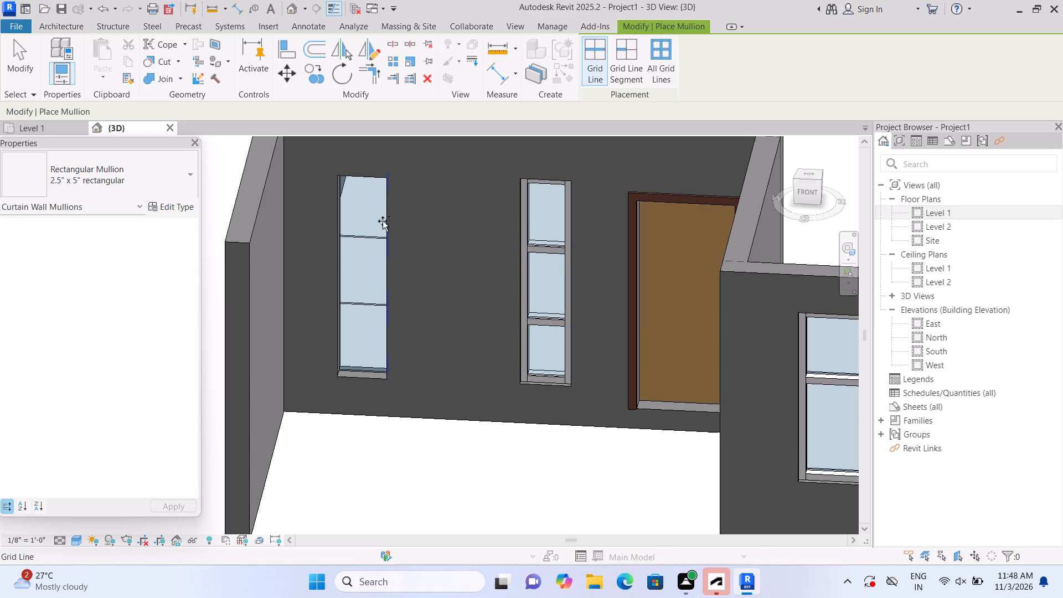
Place 2.5" x 5" rectangular mullions on both horizontal grid lines and all four edges of the narrow curtain wall farthest from the door.
click(368, 236)
click(357, 303)
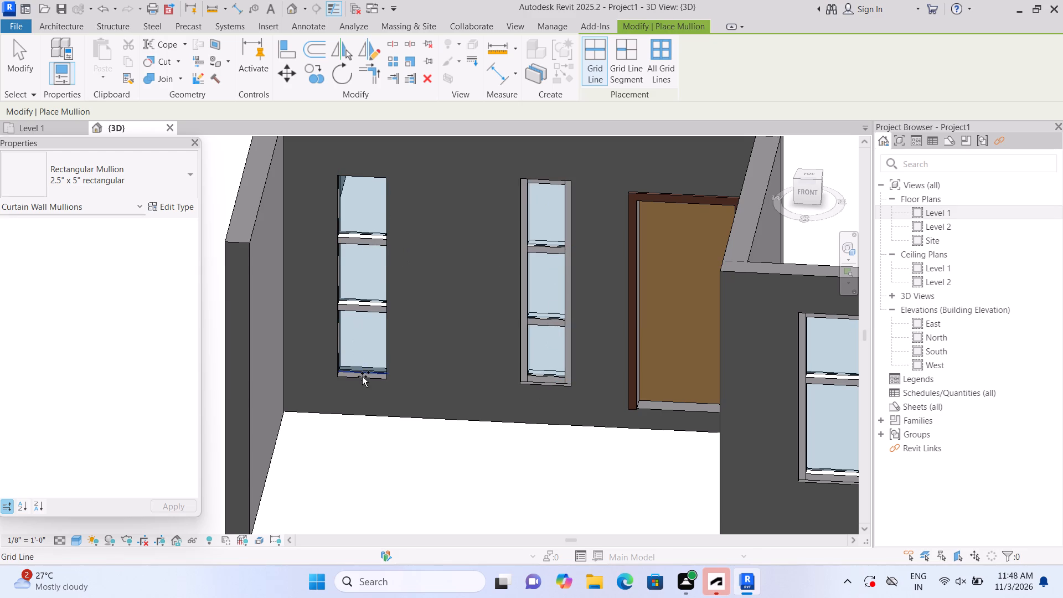
click(362, 377)
click(344, 334)
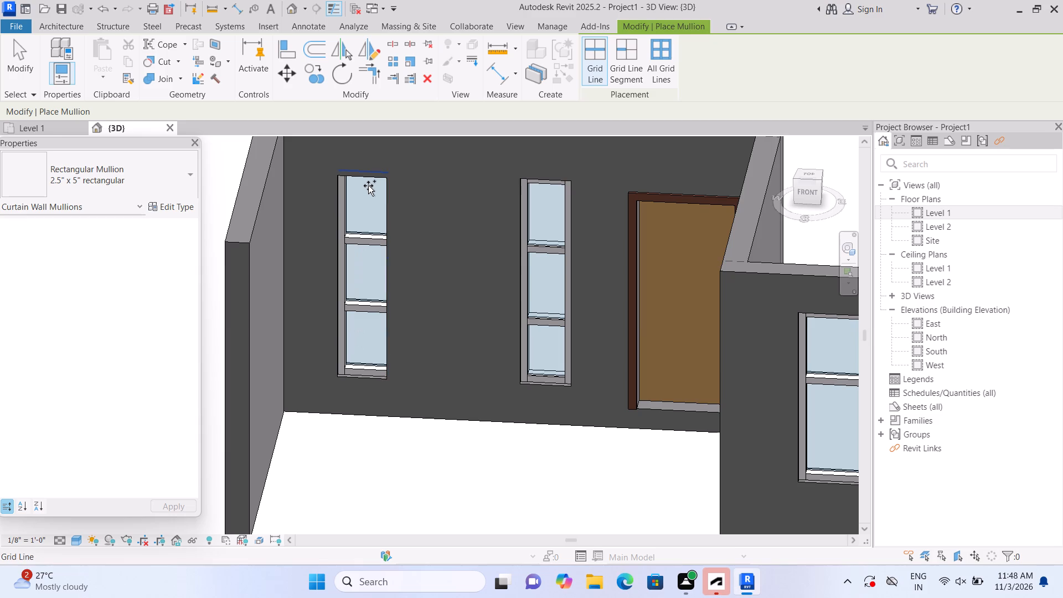
click(368, 185)
click(383, 210)
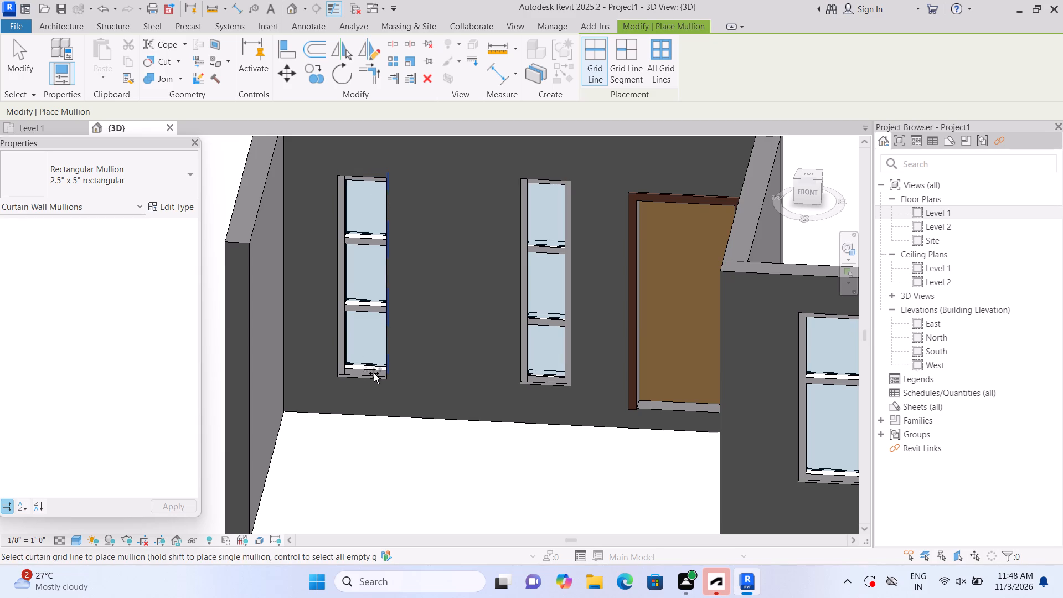
scroll(377, 378, down, 5)
key(Escape)
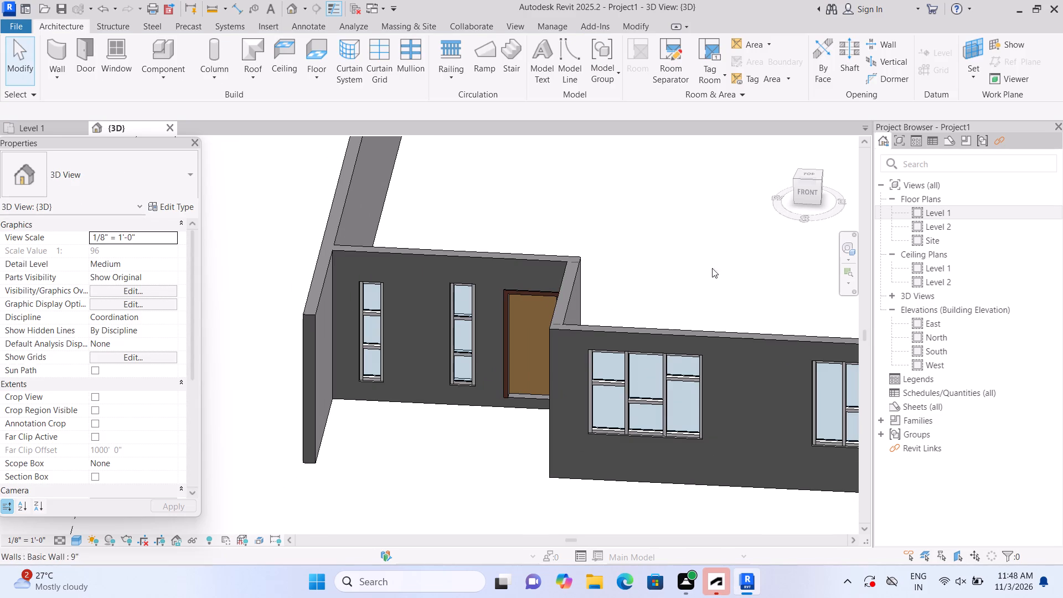
Examine the whole house in the 3D view and on the Level 1 floor plan.
click(786, 145)
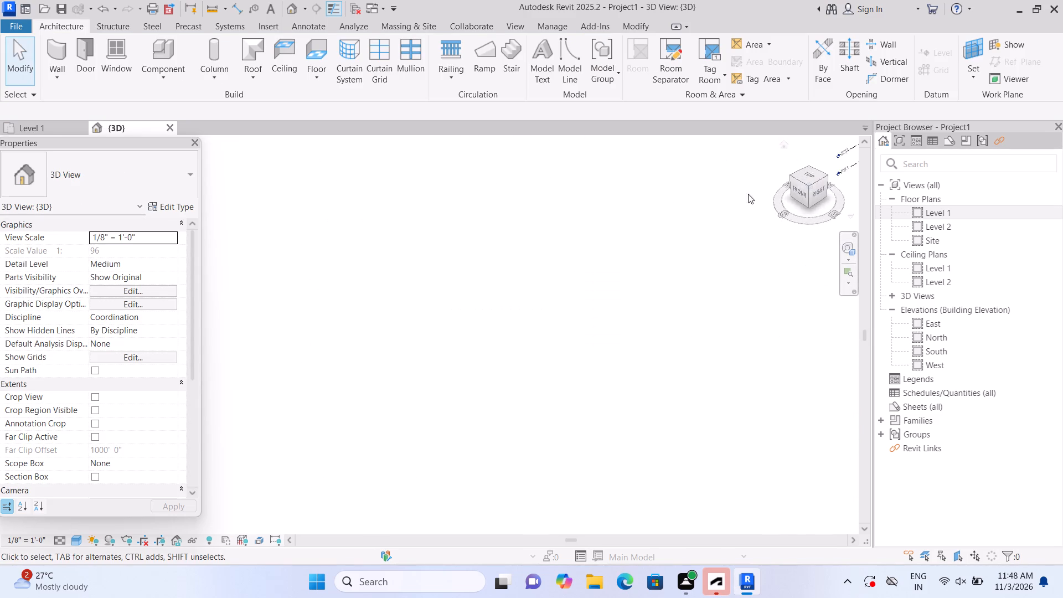
scroll(255, 392, up, 2)
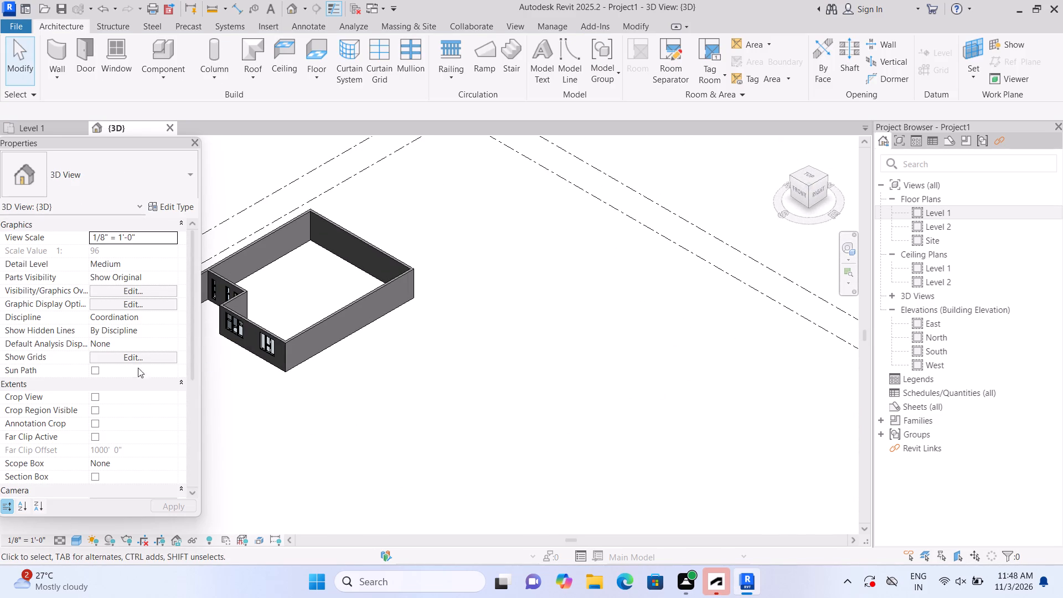
middle_drag(231, 363, 354, 370)
scroll(354, 370, up, 1)
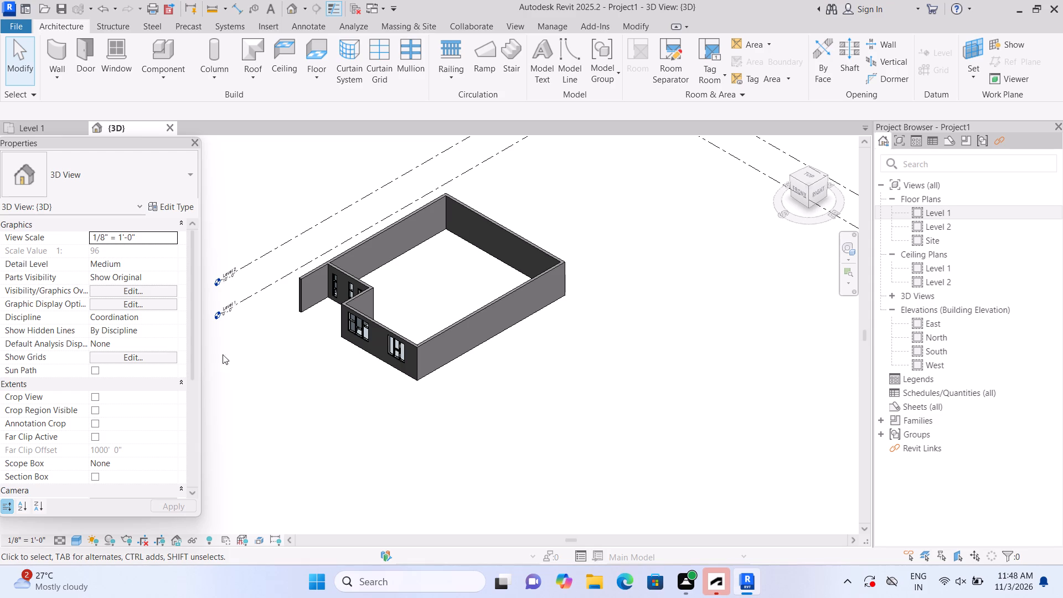
scroll(367, 341, up, 4)
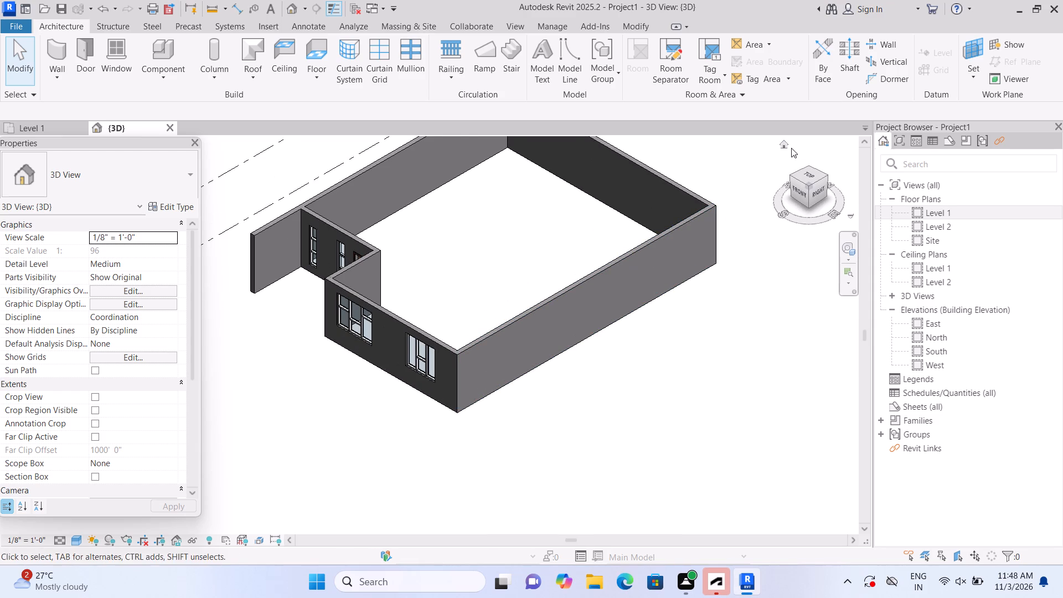
triple_click(783, 143)
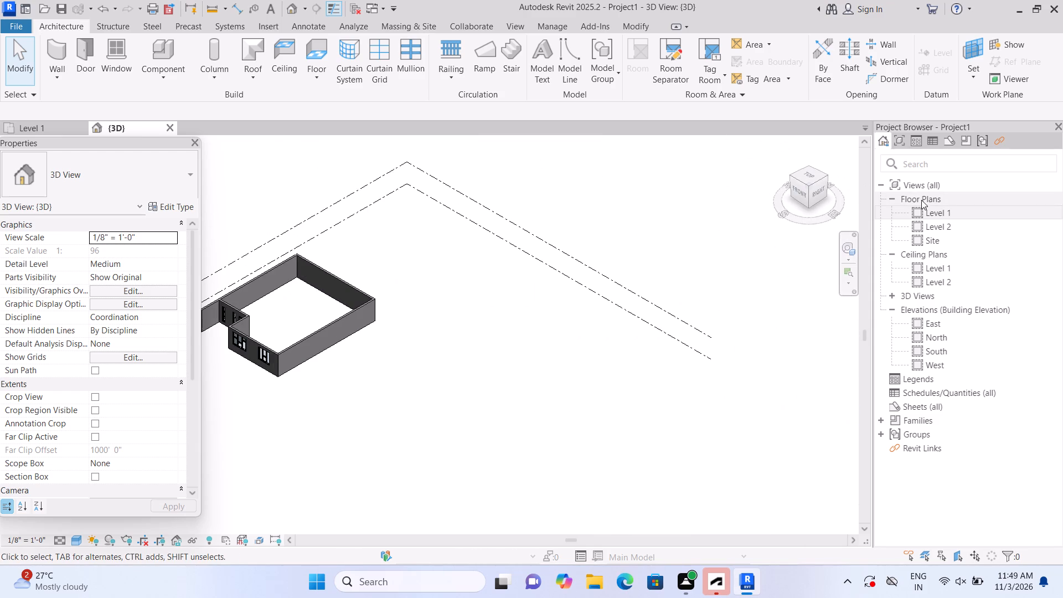
double_click(916, 209)
scroll(647, 369, down, 3)
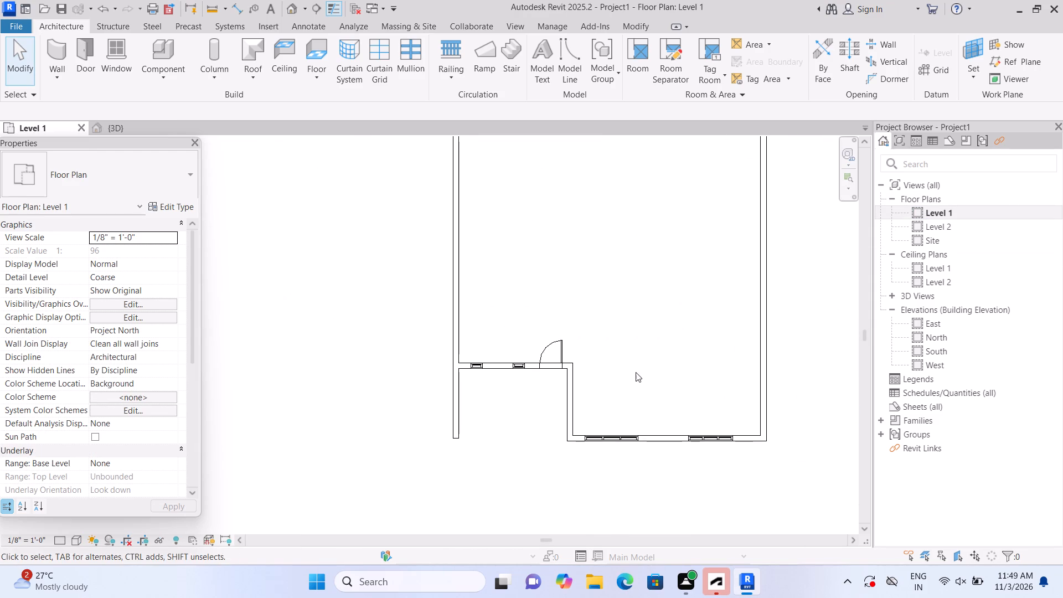
middle_drag(631, 369, 492, 352)
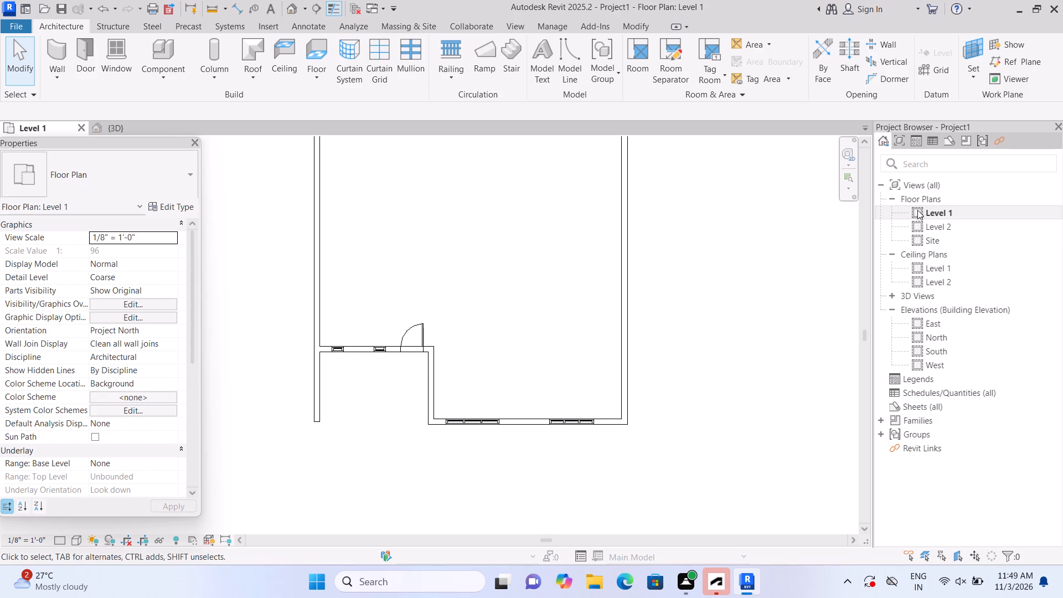
click(296, 7)
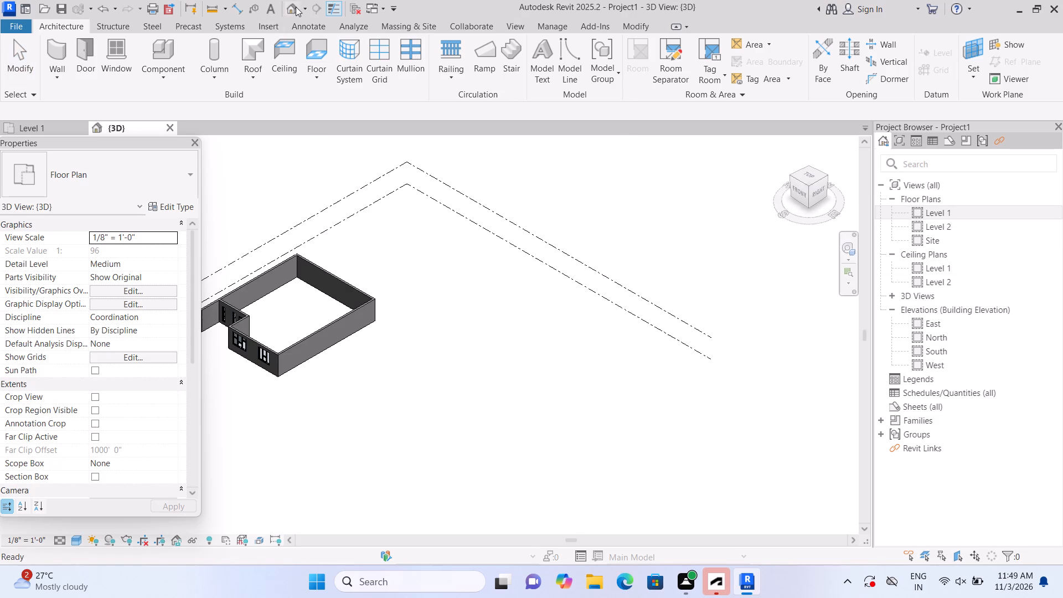
shift+middle_drag(280, 479, 419, 464)
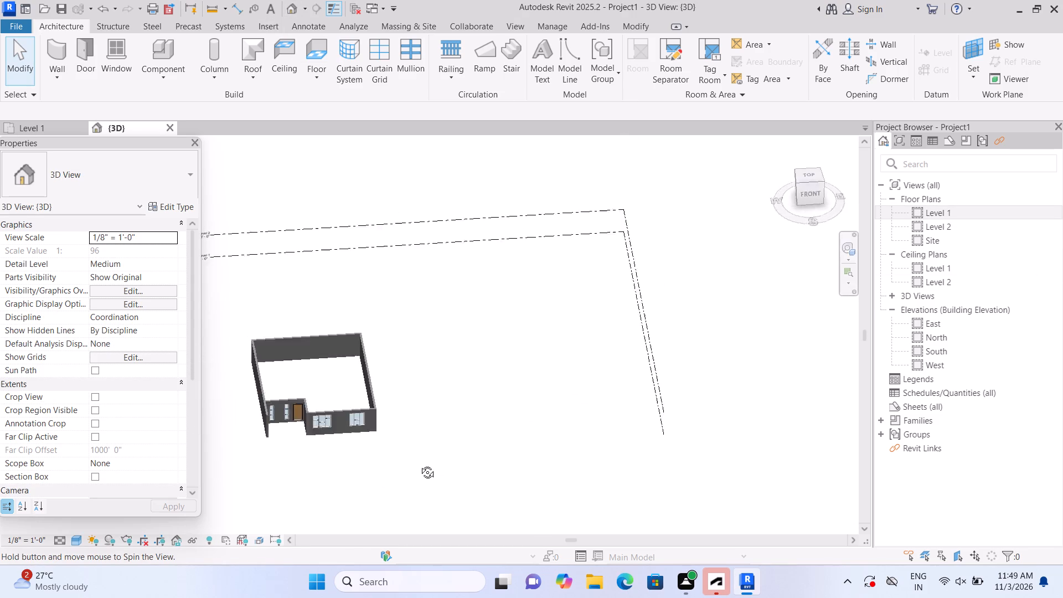
shift+middle_drag(419, 464, 447, 455)
scroll(373, 459, up, 6)
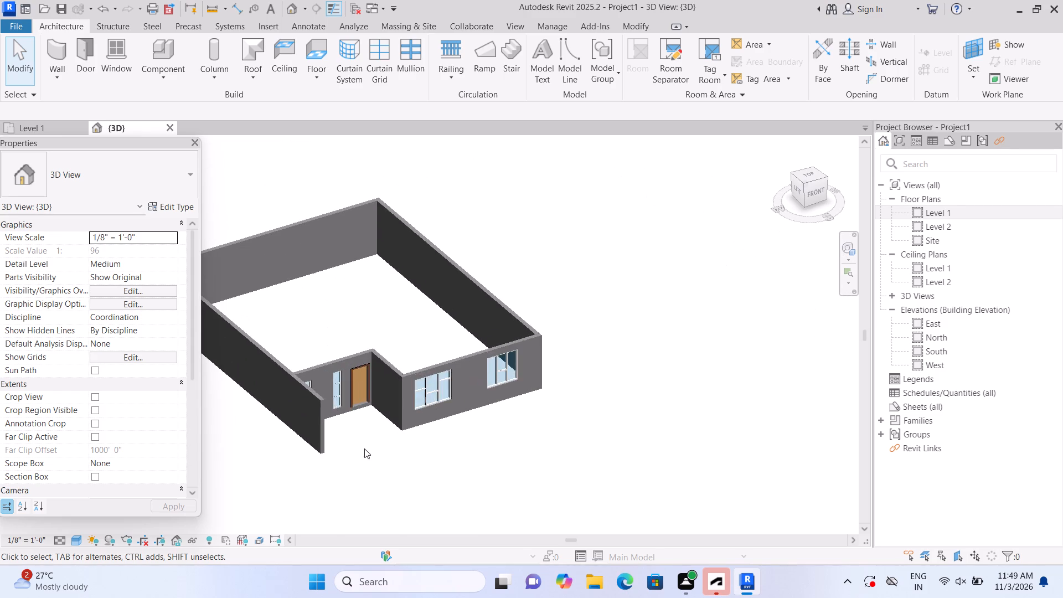
scroll(362, 445, up, 1)
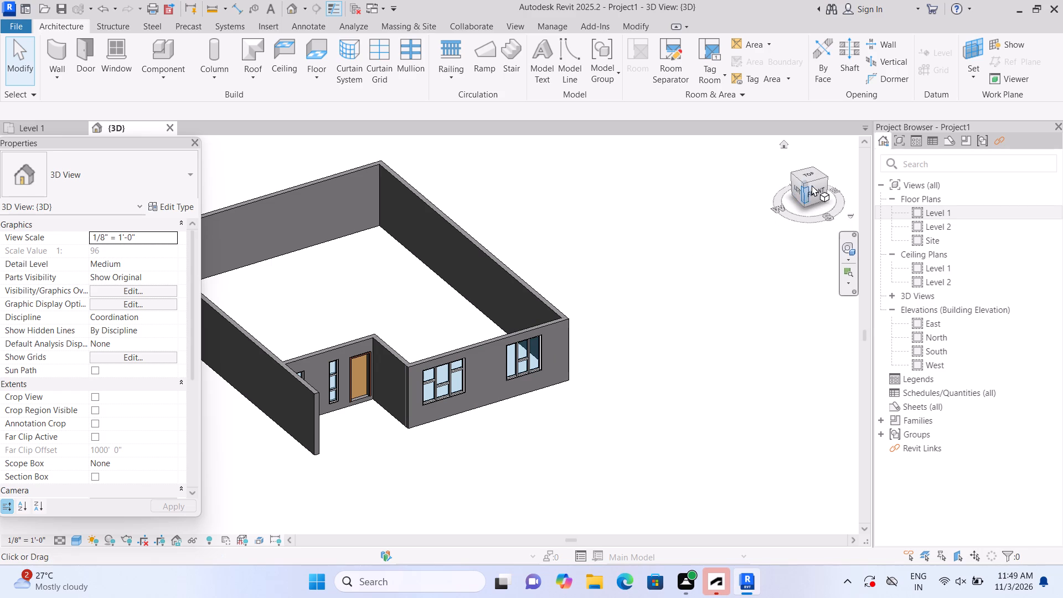
On the Level 1 floor plan, create an in-place component in the Generic Models category with the default name and start an Extrusion.
double_click(918, 209)
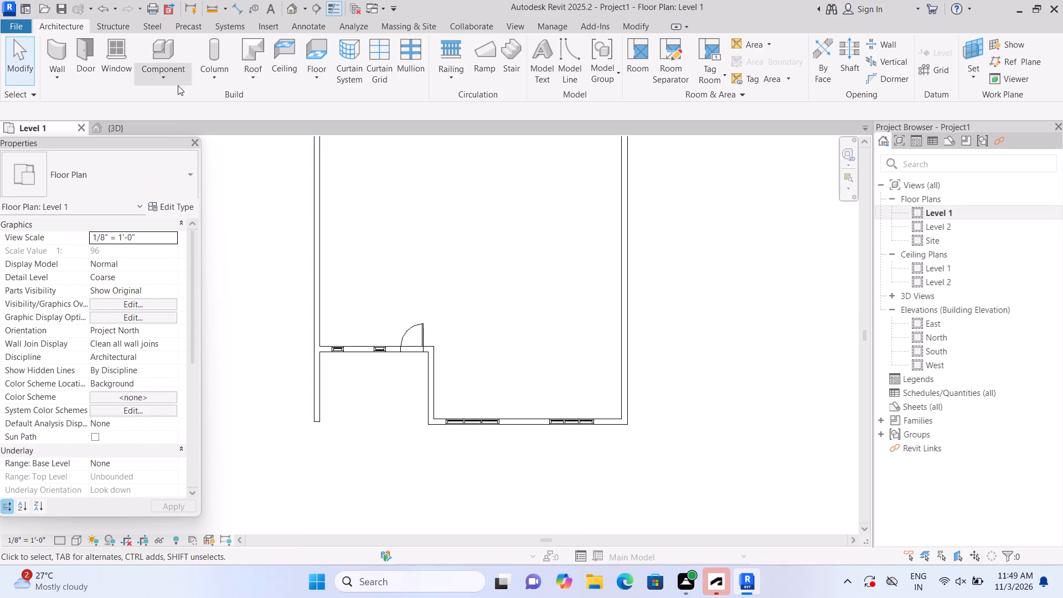
click(178, 85)
click(192, 127)
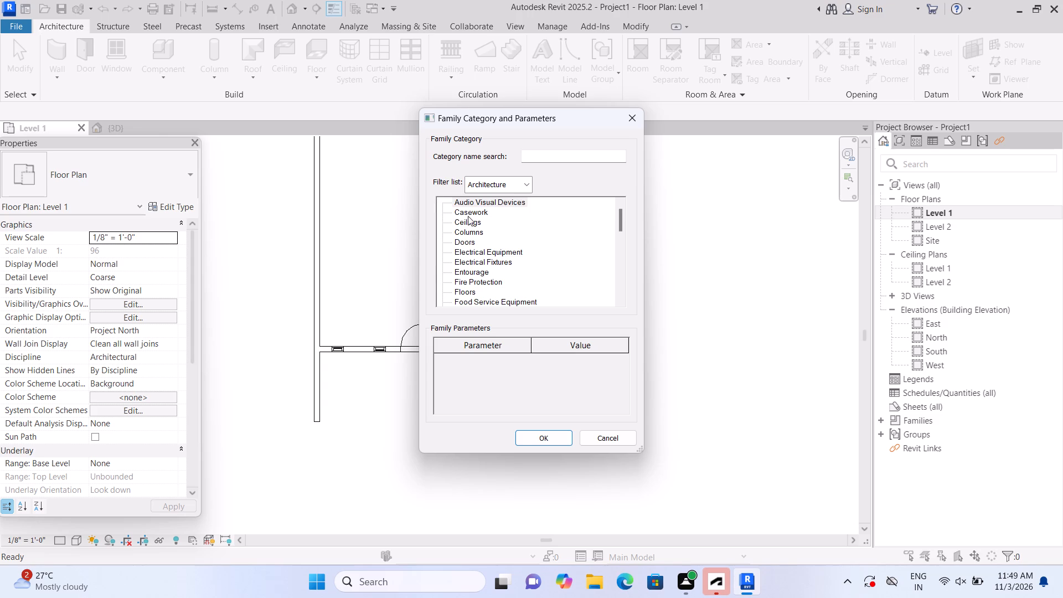
scroll(474, 225, down, 6)
click(483, 273)
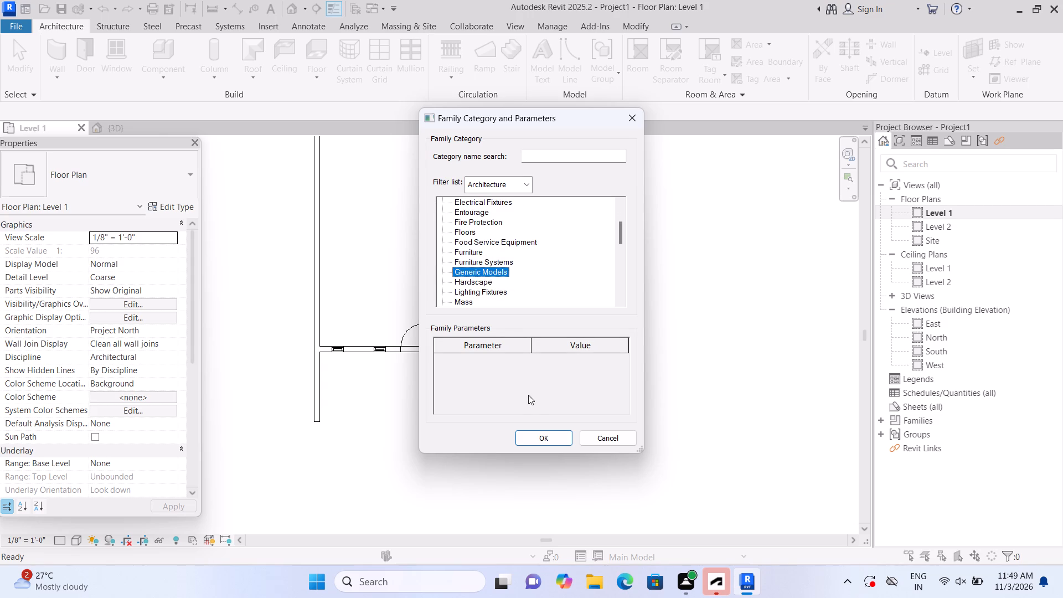
double_click(544, 435)
click(543, 313)
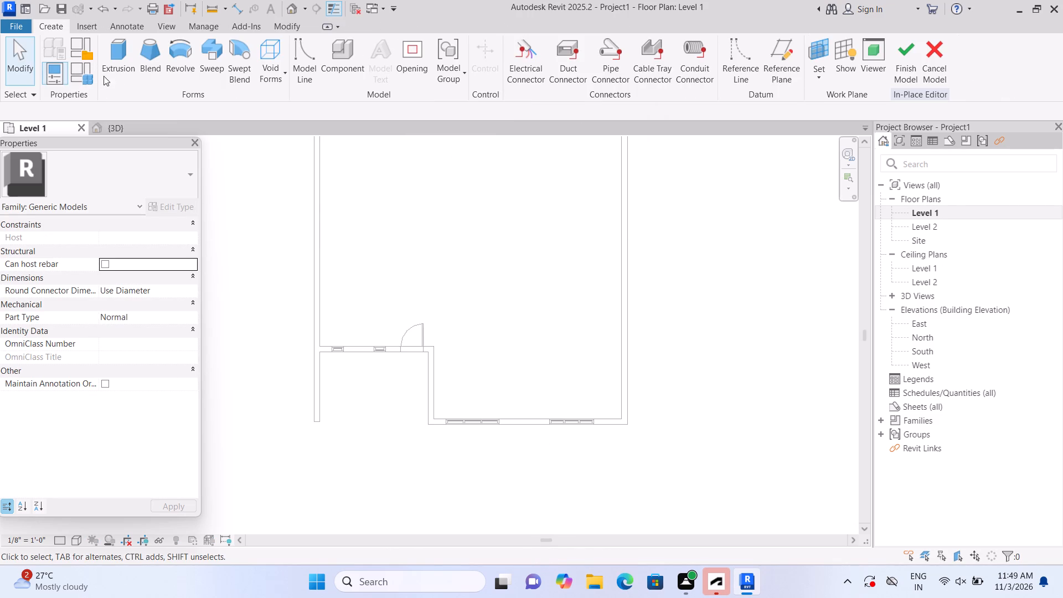
click(110, 74)
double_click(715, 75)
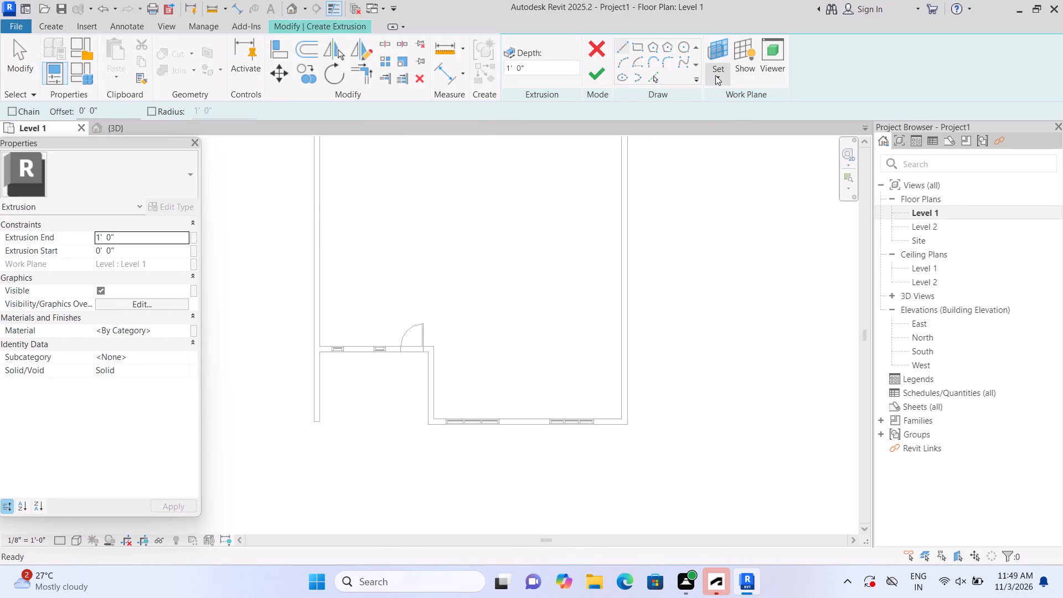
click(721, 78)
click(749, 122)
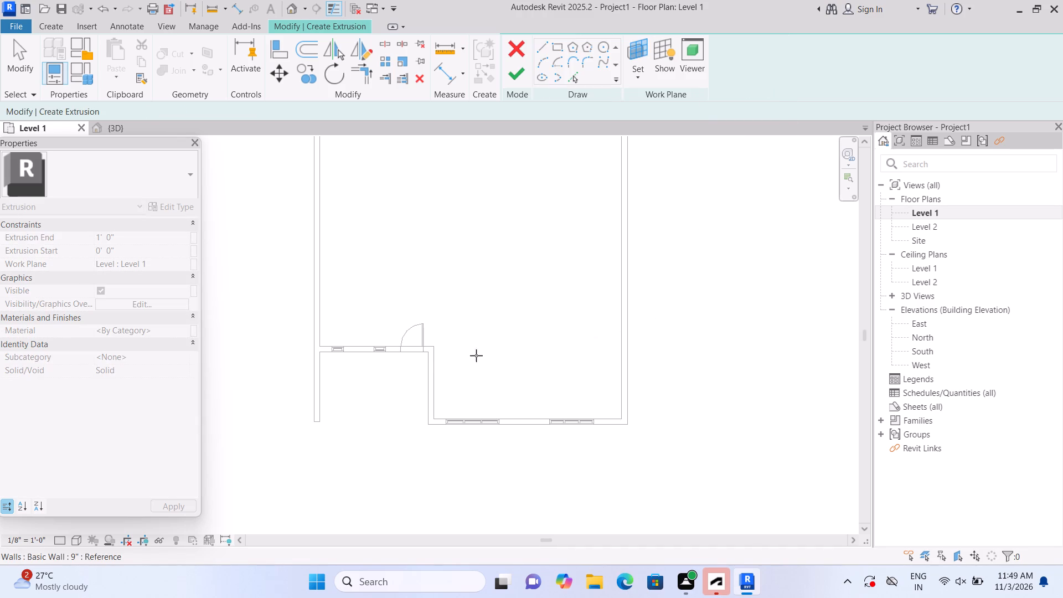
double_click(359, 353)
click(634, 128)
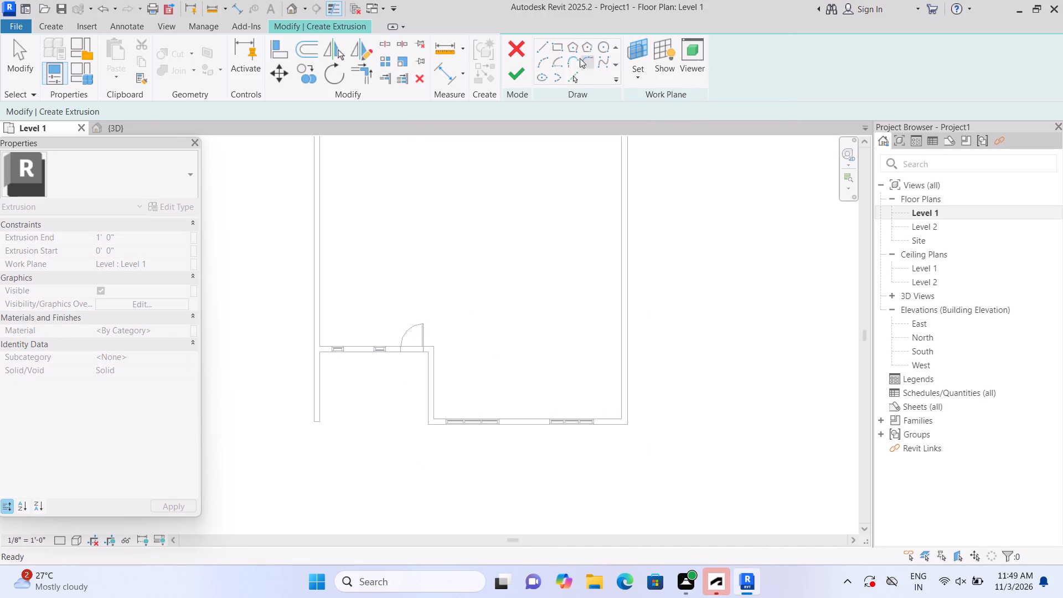
Sketch a 14' 4 1/2" by 9' 3" rectangle filling the southwest porch recess and extrude it 1' 0" deep as a slab.
click(560, 46)
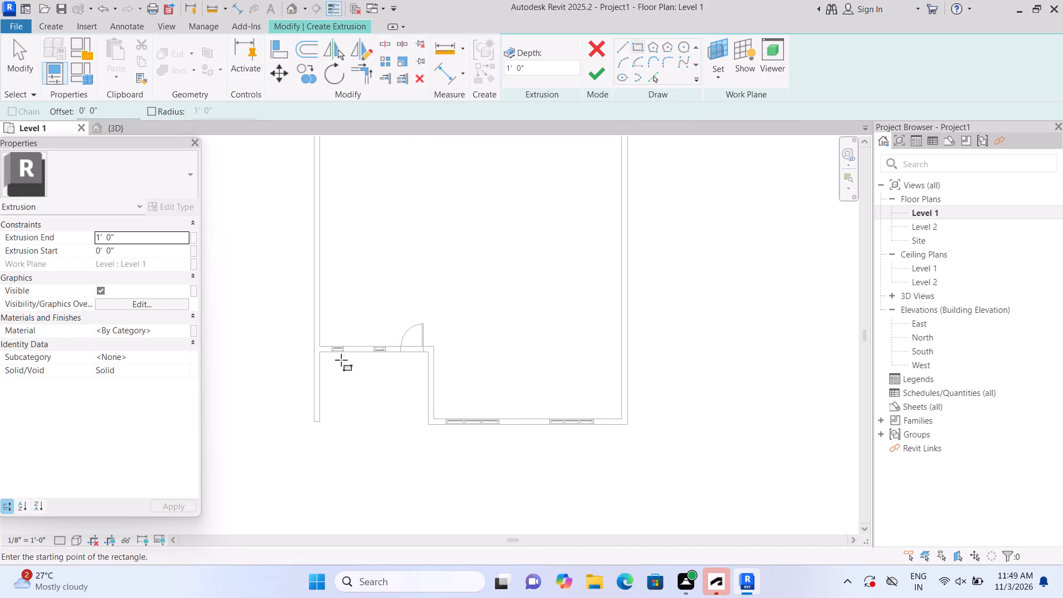
click(317, 353)
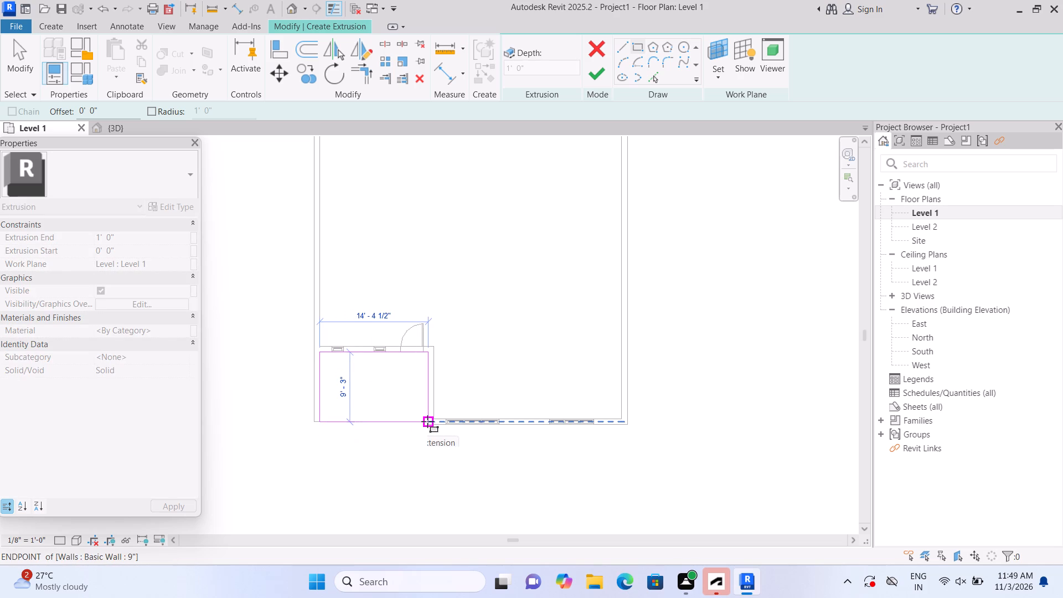
double_click(427, 421)
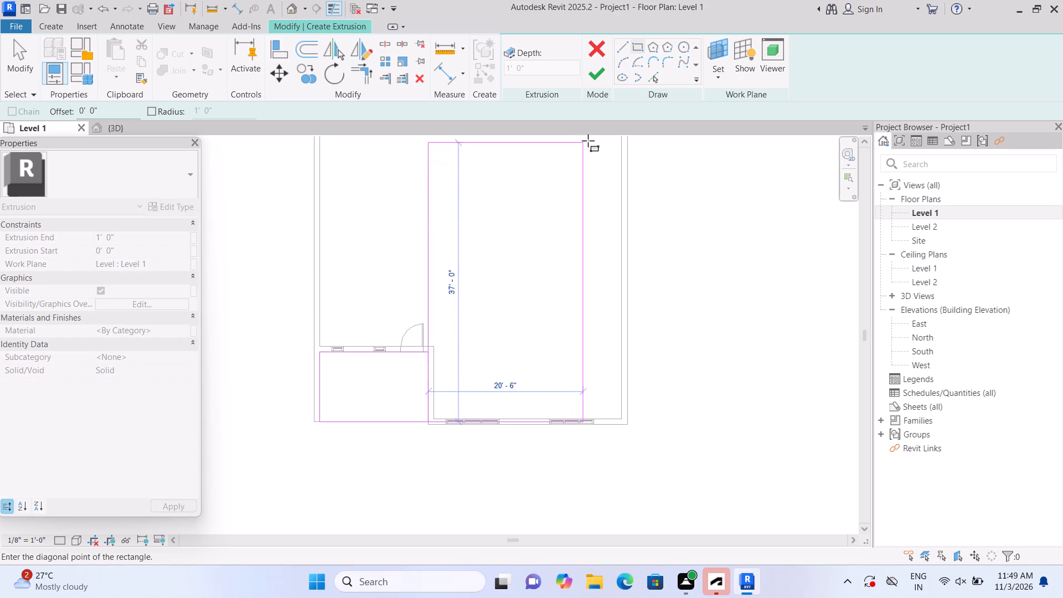
key(Escape)
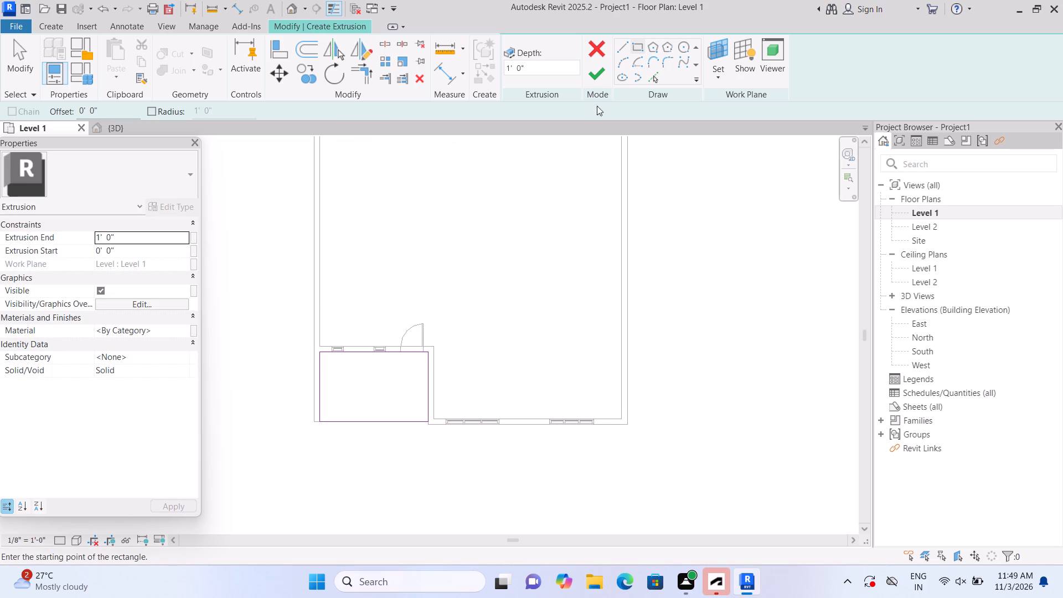
click(595, 78)
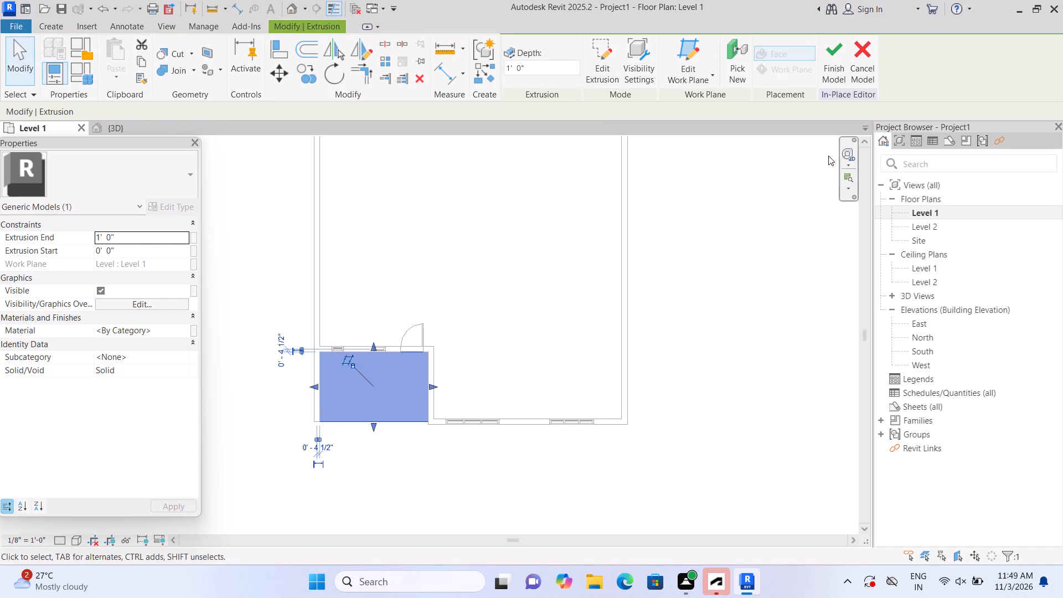
Stretch the front face of the porch slab slightly outward until it is flush with the outer face of the front window wall.
double_click(287, 8)
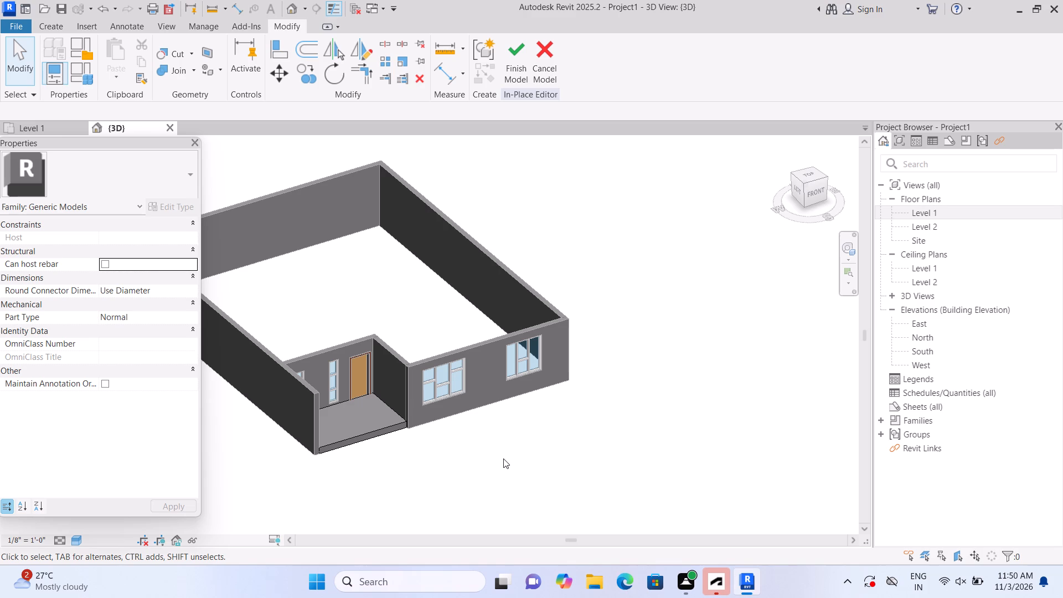
scroll(404, 425, up, 6)
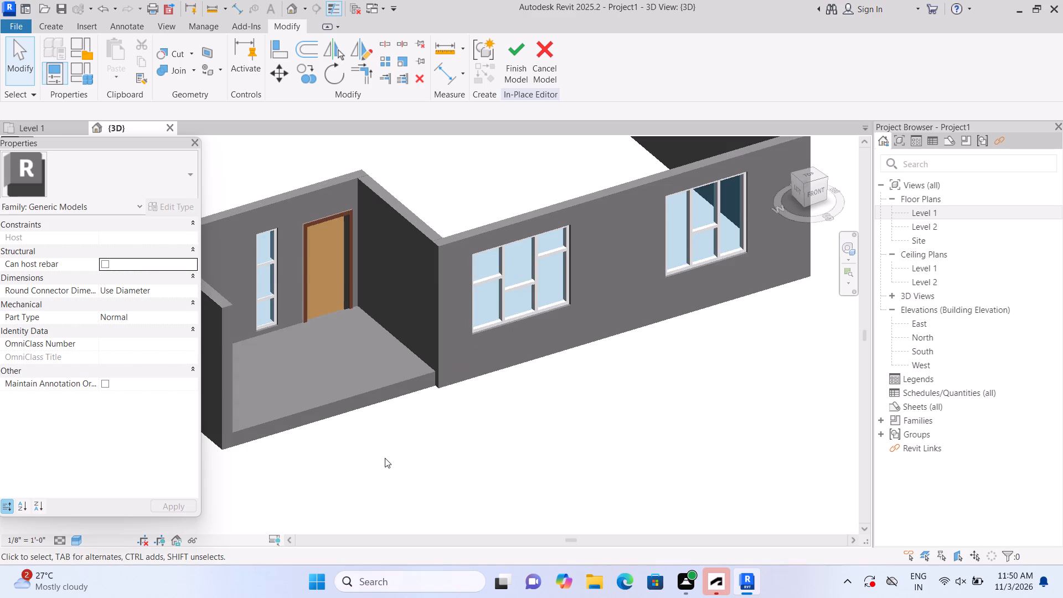
scroll(385, 458, down, 2)
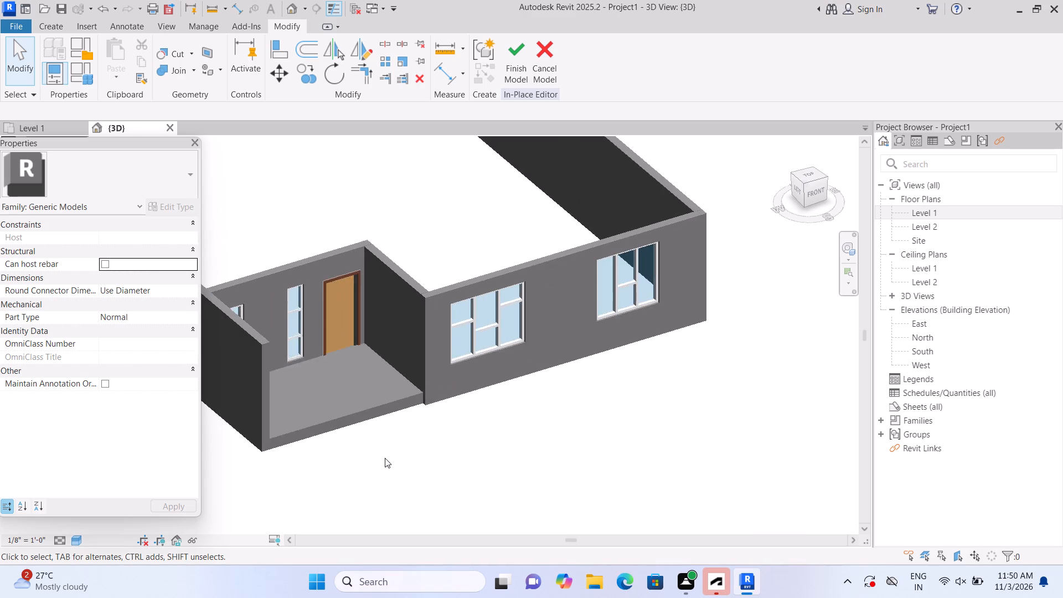
scroll(385, 458, up, 2)
scroll(422, 420, up, 3)
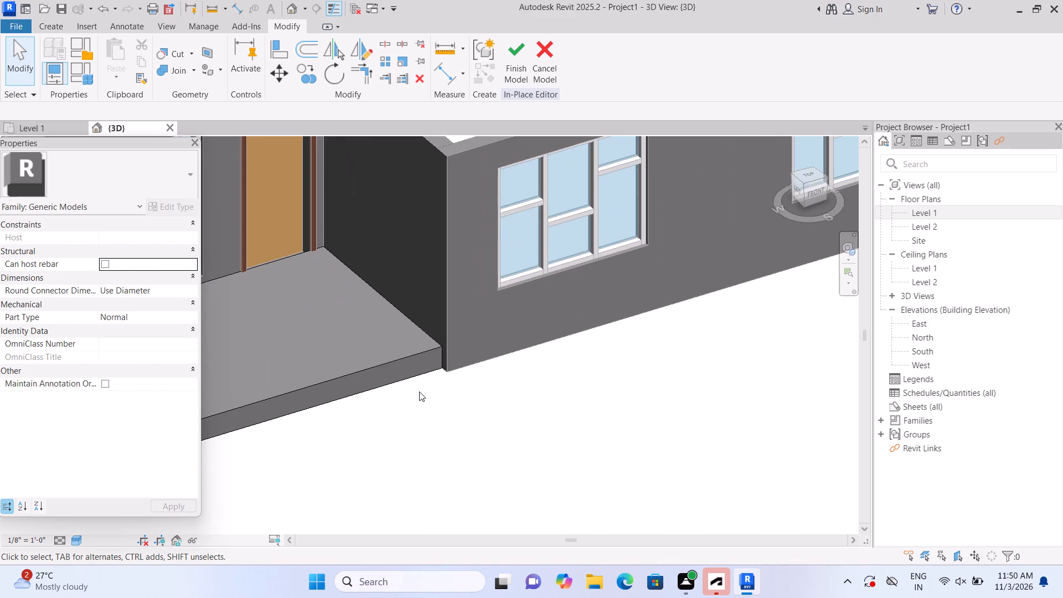
middle_drag(431, 399, 602, 414)
click(545, 386)
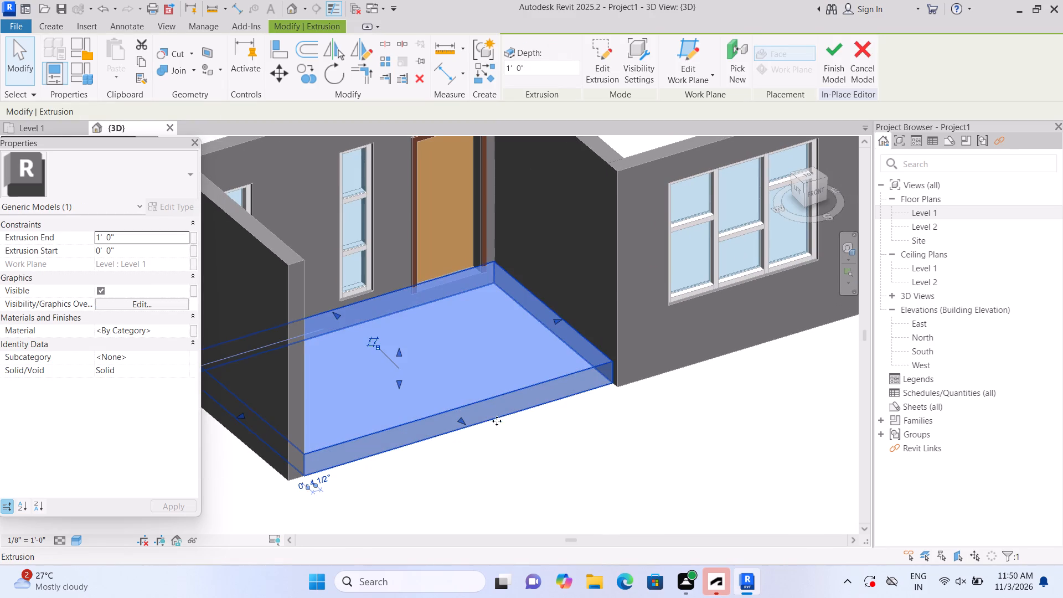
click(461, 420)
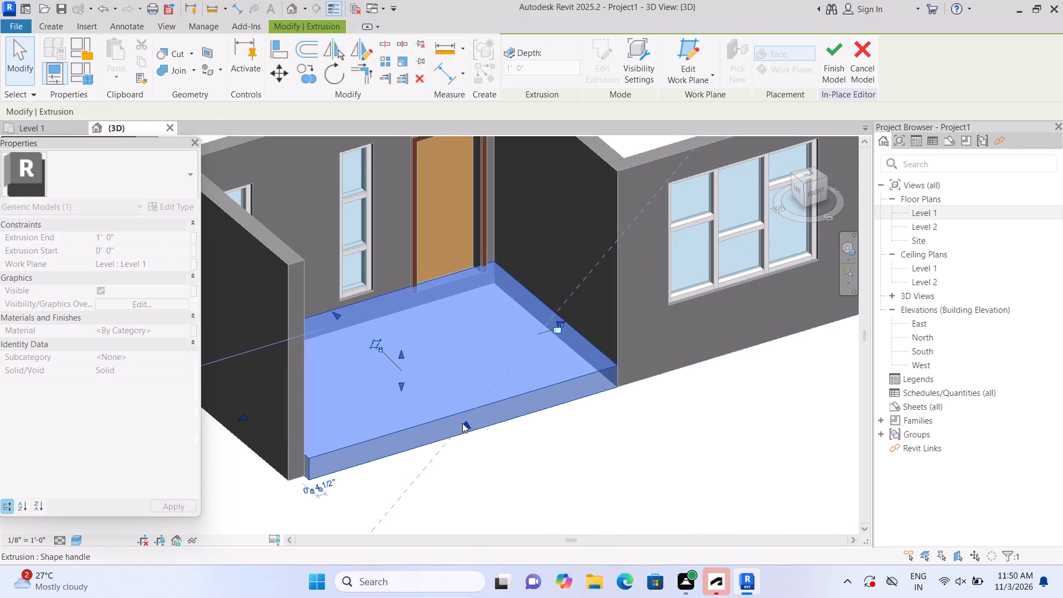
click(472, 463)
scroll(473, 462, down, 2)
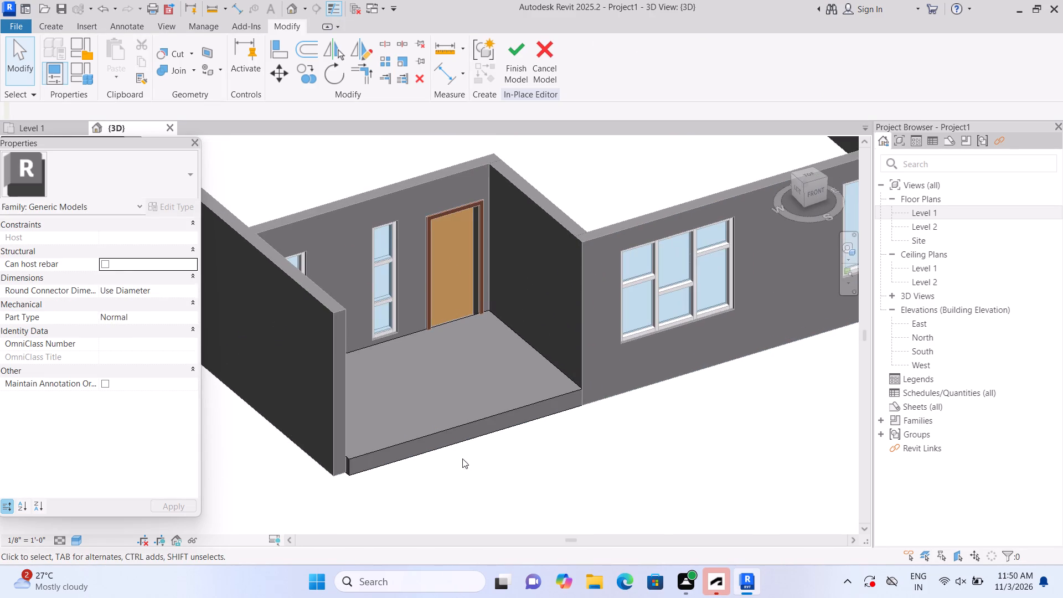
middle_drag(462, 458, 435, 437)
scroll(462, 458, up, 1)
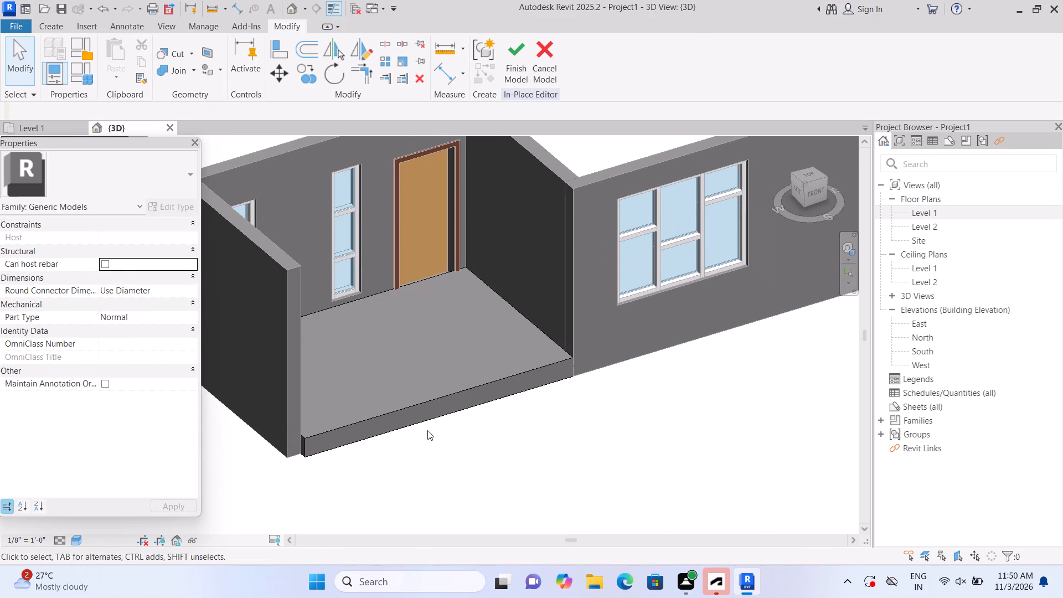
Pull the porch slab's front face slightly back inward until it is flush with the end of the west porch wall.
click(434, 409)
drag(444, 410, 440, 401)
click(440, 401)
double_click(463, 442)
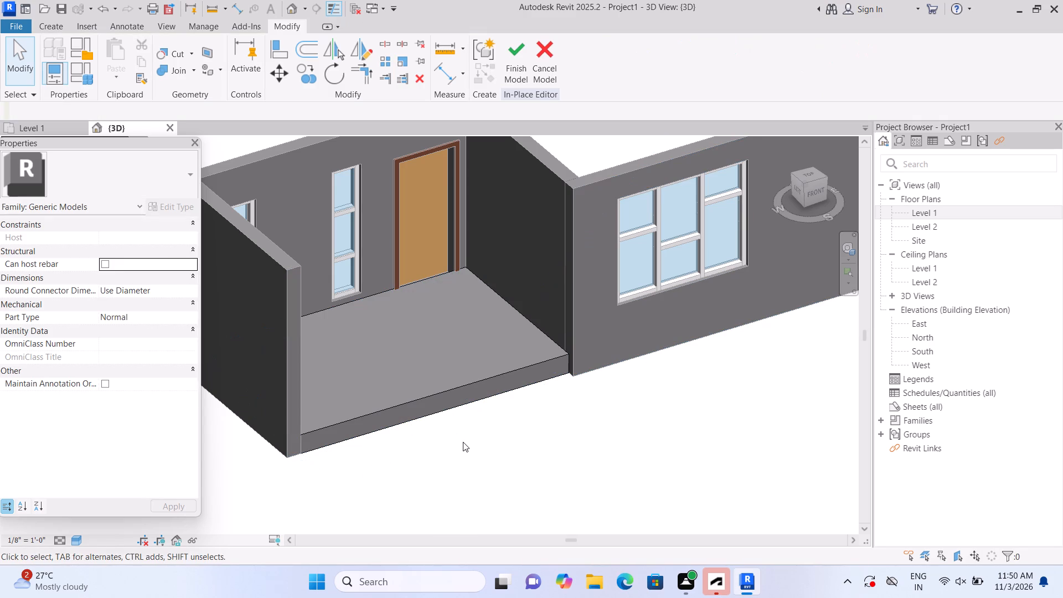
Start a new Extrusion and set its work plane by picking the porch slab's front face.
double_click(53, 27)
click(121, 51)
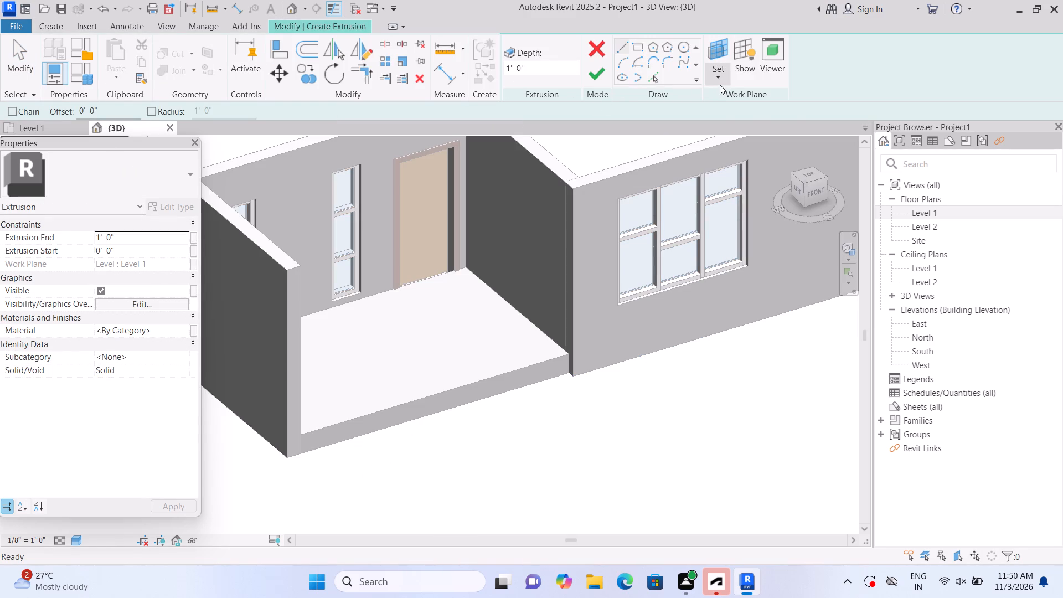
click(720, 83)
click(736, 127)
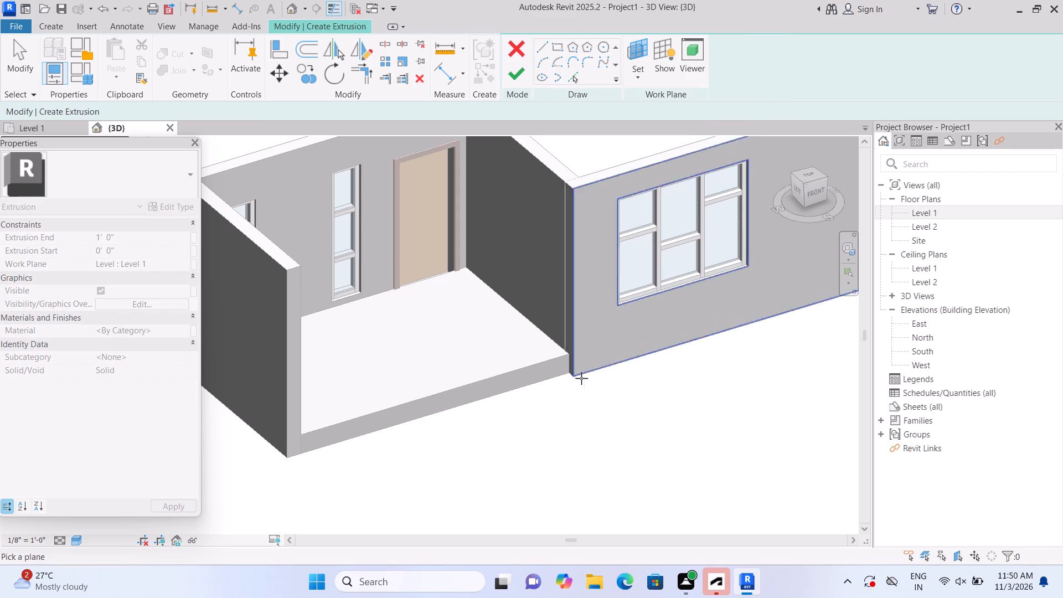
click(499, 385)
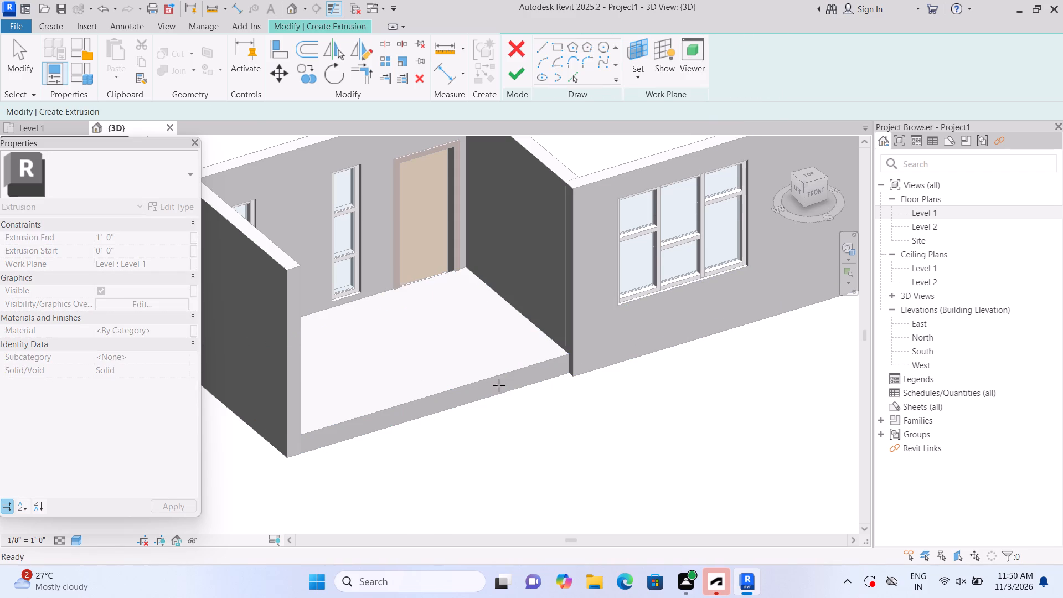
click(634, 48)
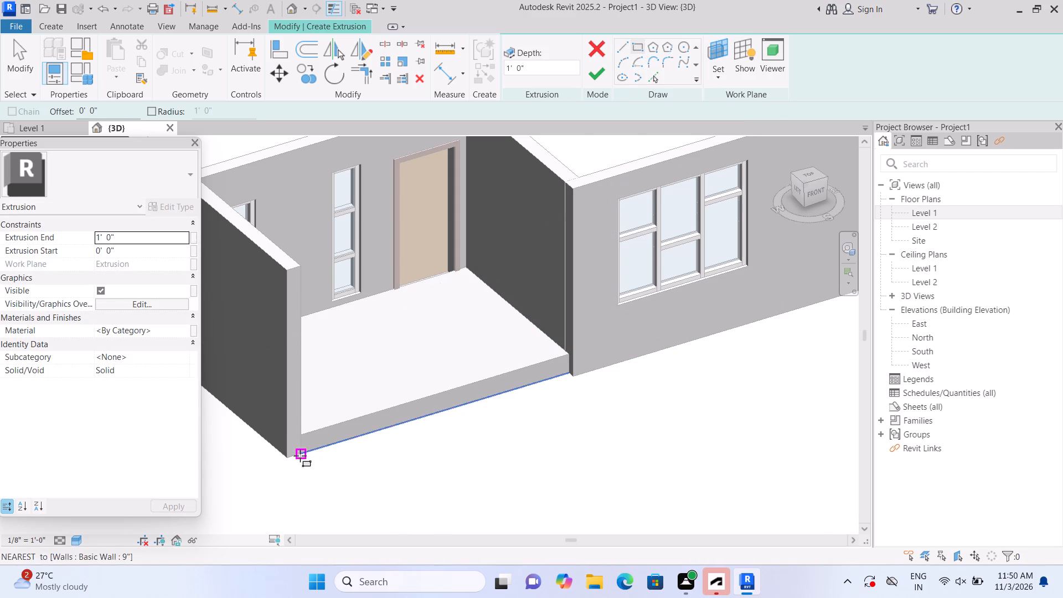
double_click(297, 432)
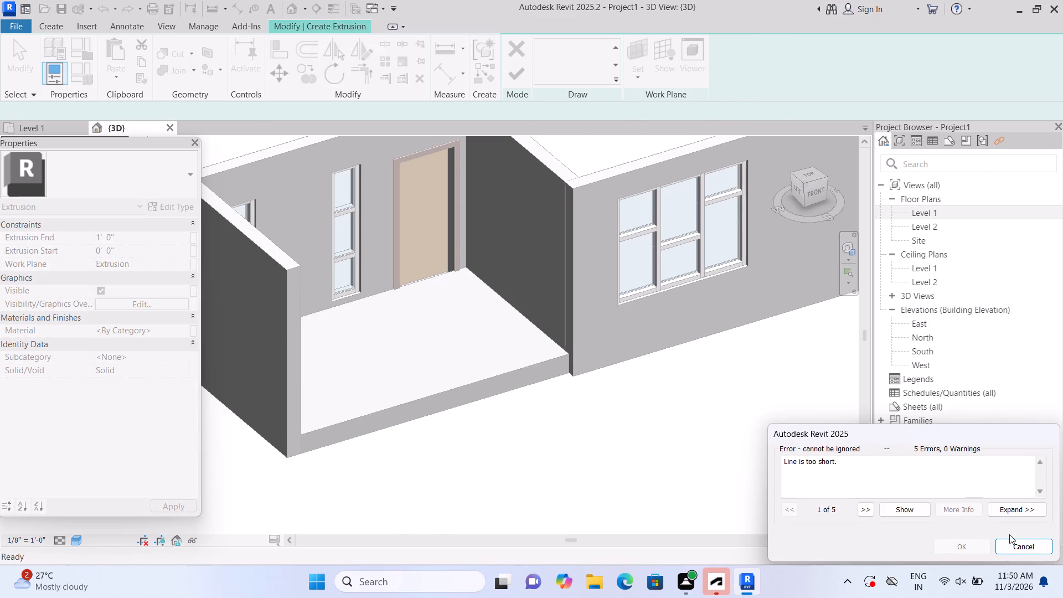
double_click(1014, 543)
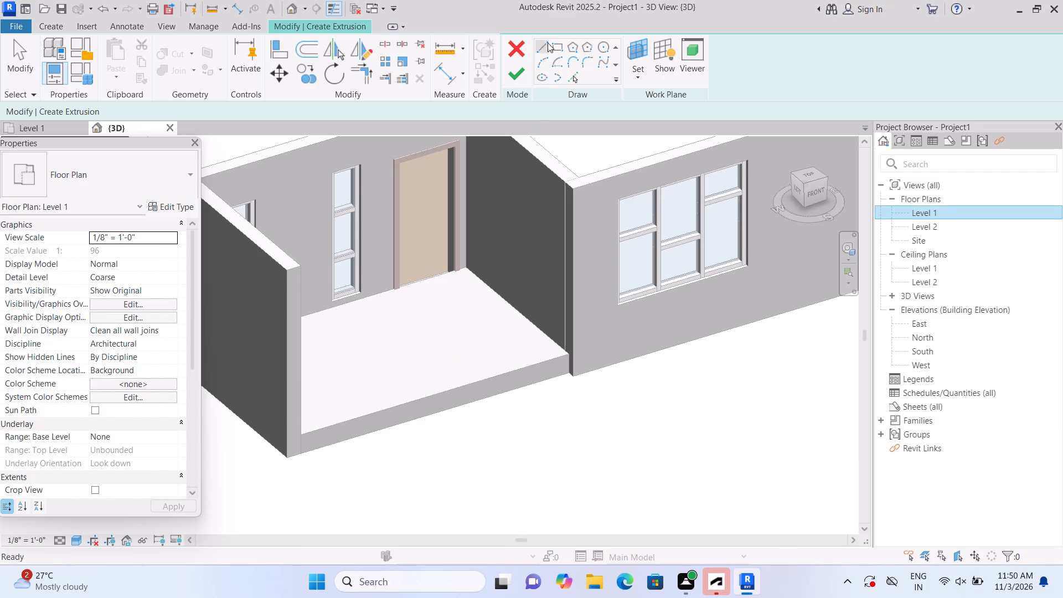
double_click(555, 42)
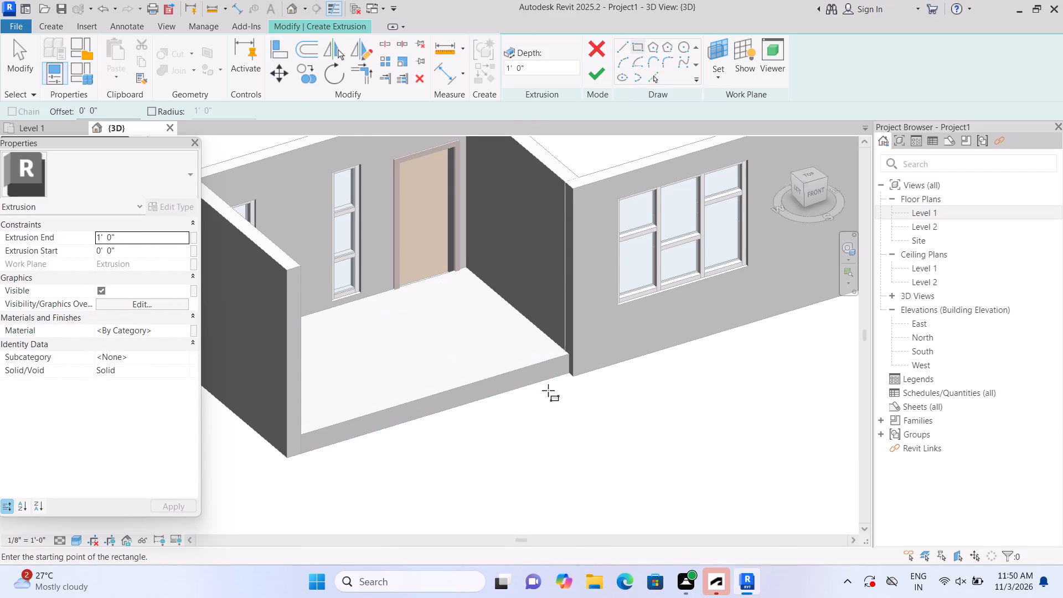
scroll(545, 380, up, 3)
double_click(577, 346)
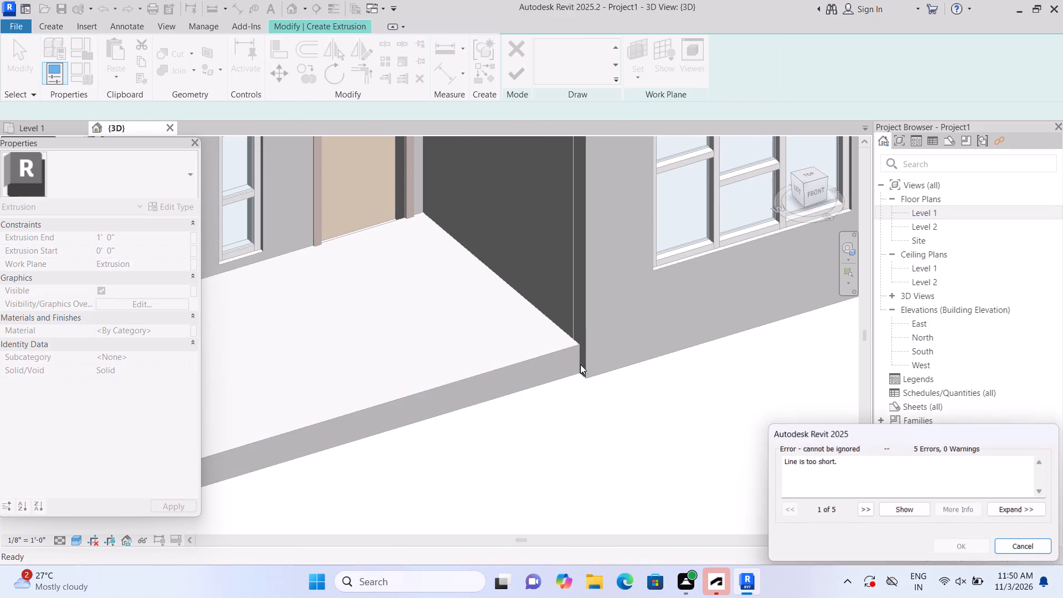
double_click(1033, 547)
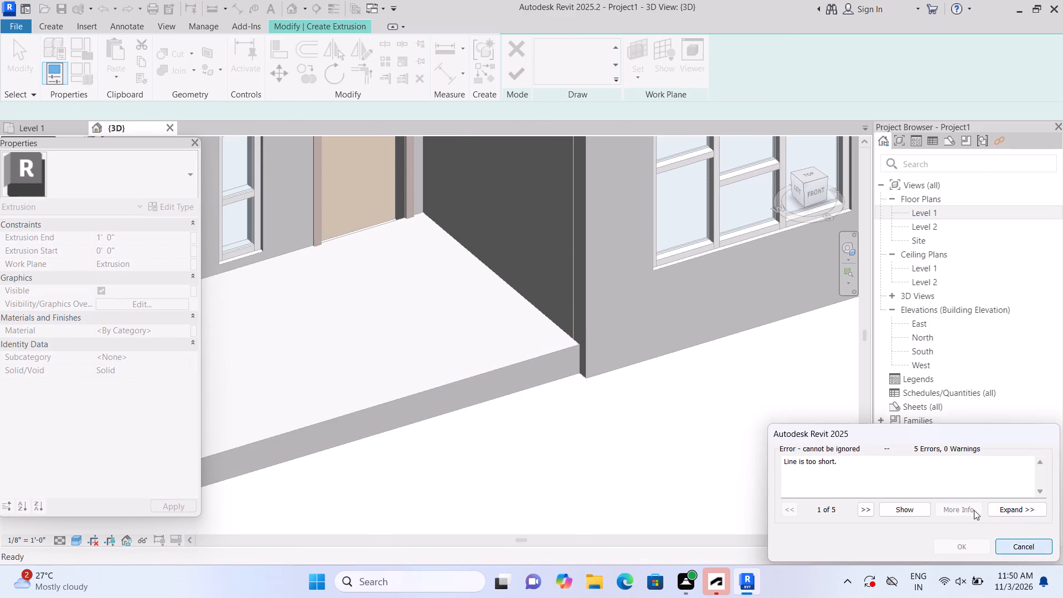
Sketch a 14' 4 1/2" by 1' 0" rectangle covering the slab's front face and extrude it 1' 0" outward.
click(557, 49)
scroll(600, 437, up, 2)
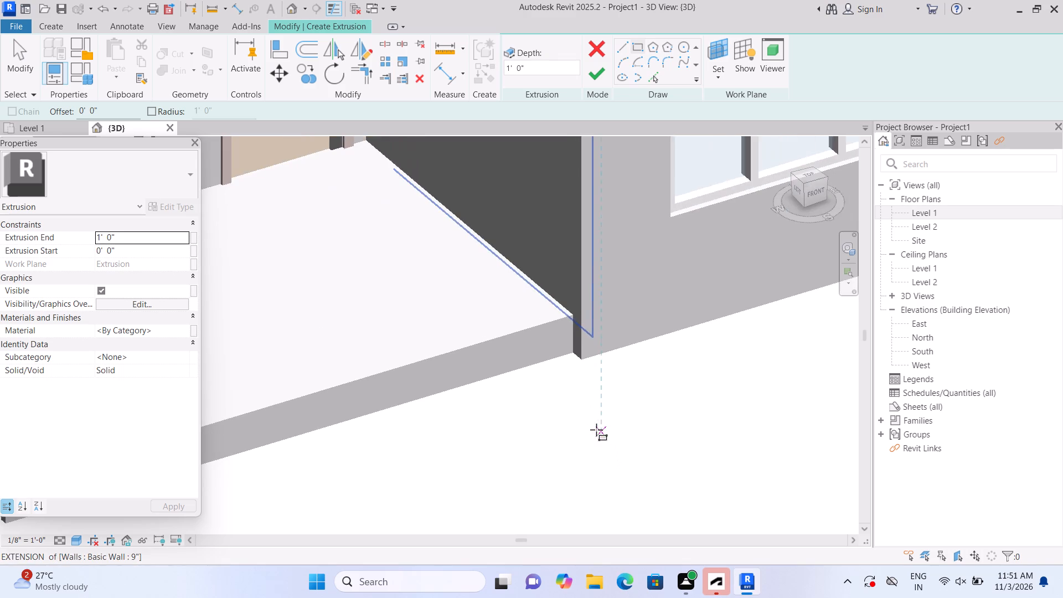
scroll(596, 430, up, 4)
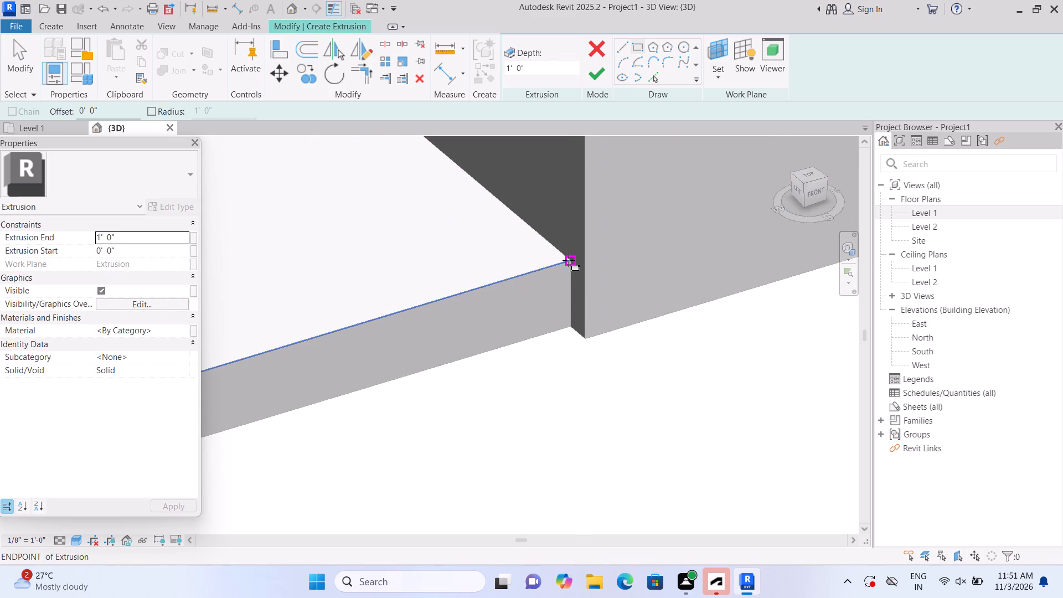
click(569, 260)
middle_drag(486, 353, 778, 310)
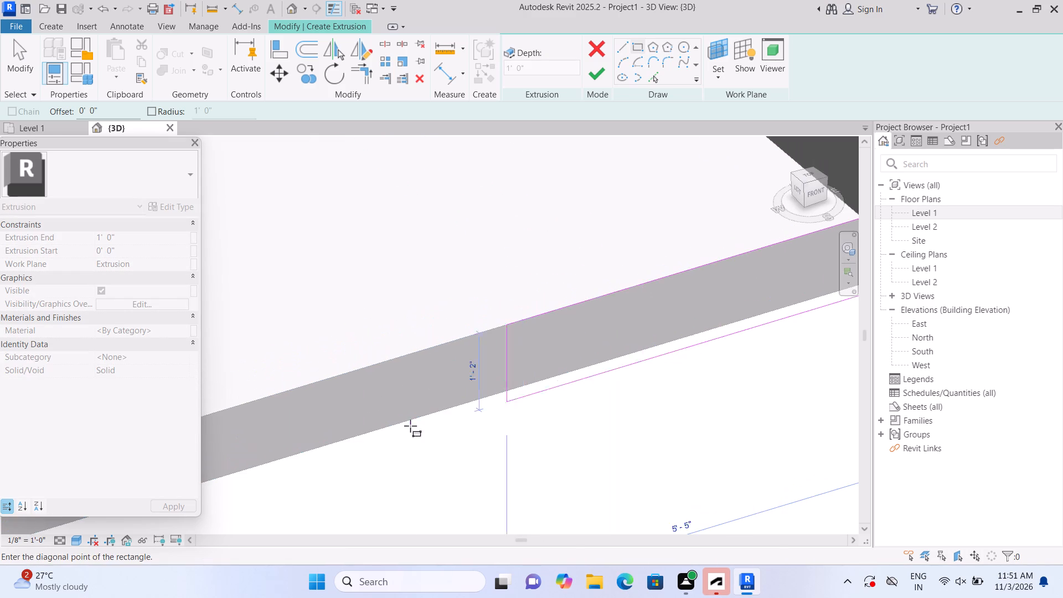
scroll(343, 439, down, 8)
middle_drag(359, 431, 608, 363)
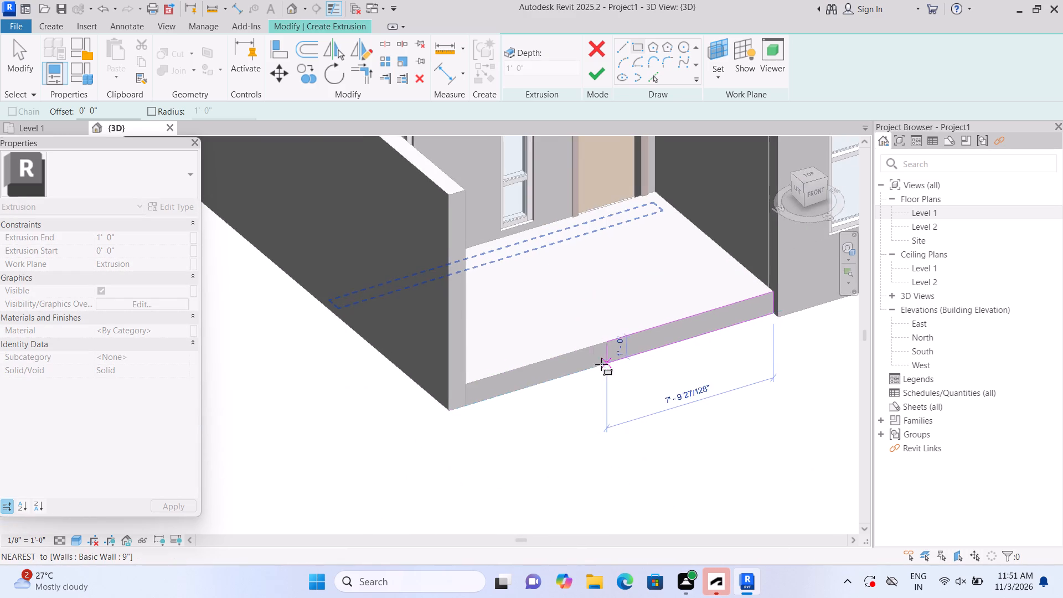
scroll(528, 386, up, 1)
scroll(479, 398, up, 4)
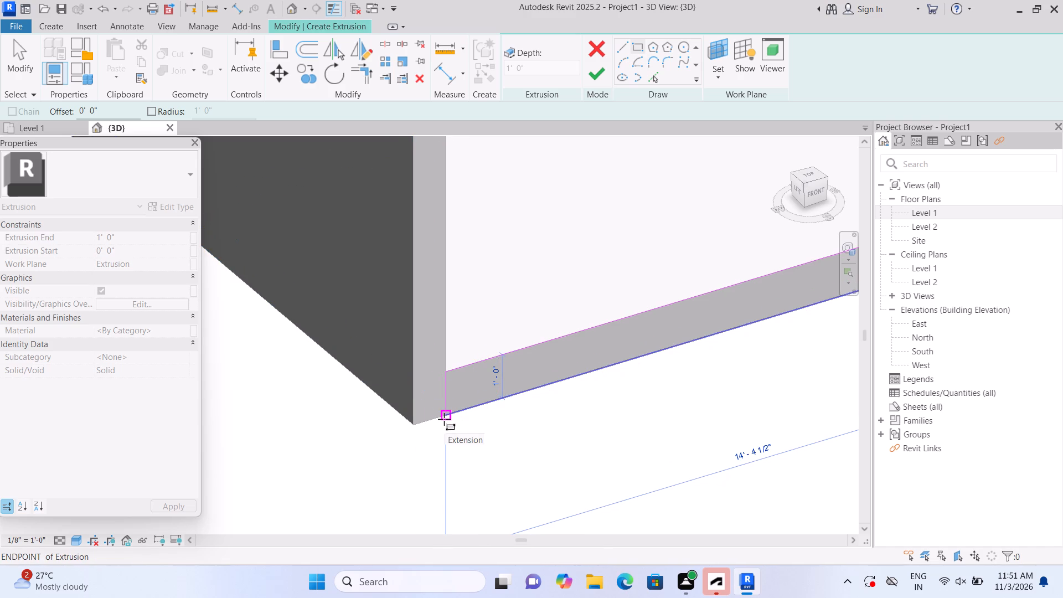
double_click(444, 419)
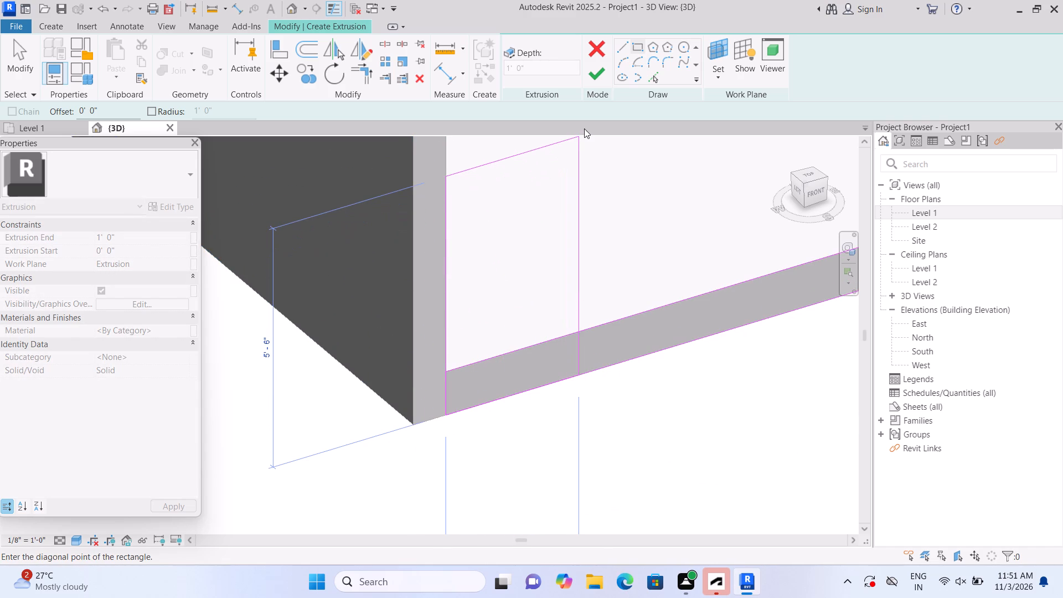
key(Escape)
click(598, 79)
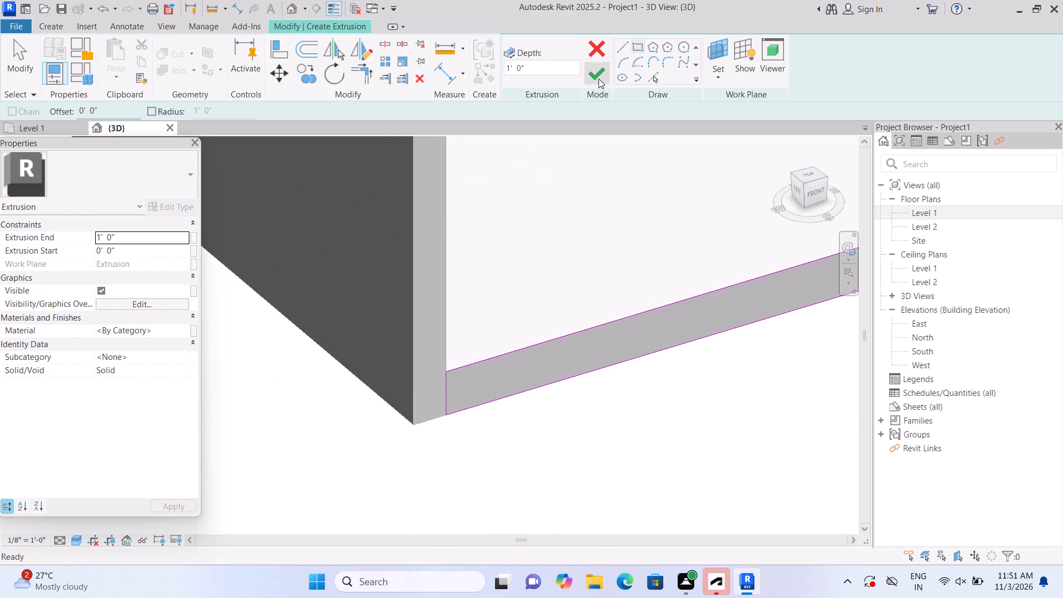
scroll(642, 382, down, 4)
middle_drag(655, 384, 391, 444)
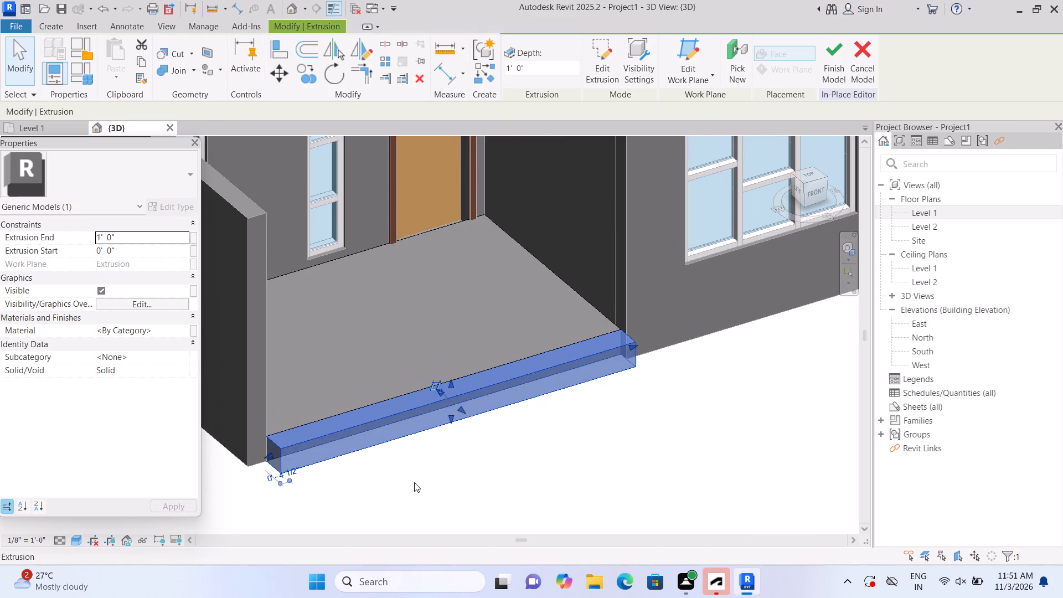
click(414, 482)
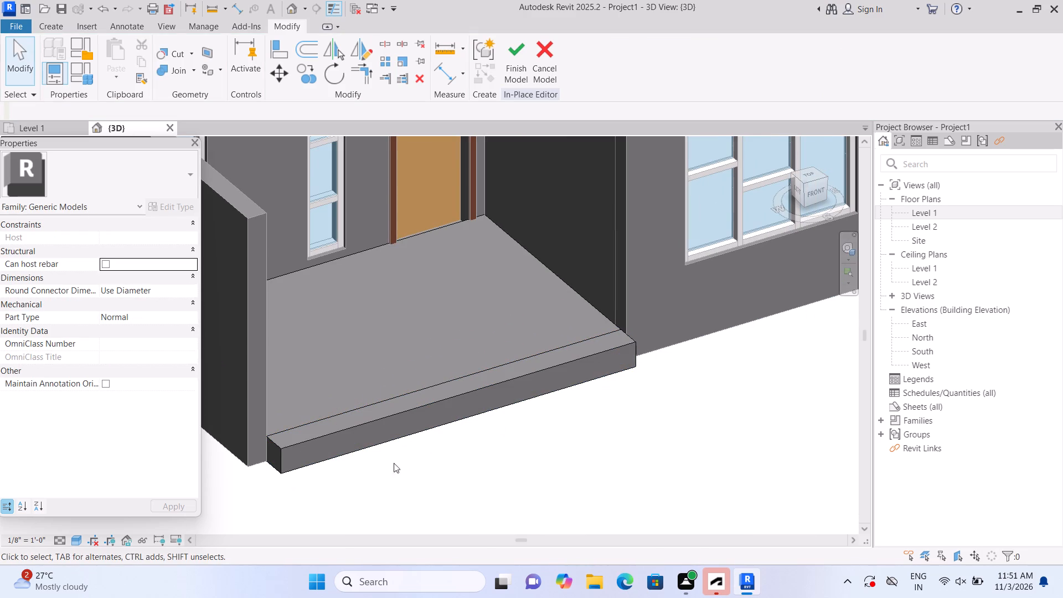
Extrude a second 14' 4 1/2" by 1' 0" rectangle 1' 0" outward, using the new block's front face as work plane.
scroll(560, 442, up, 1)
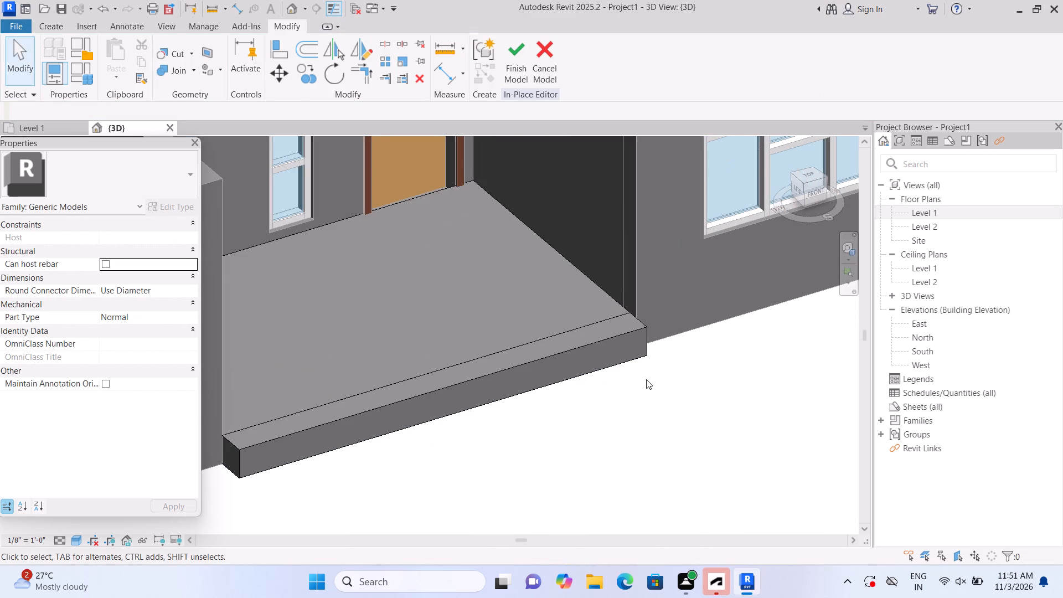
middle_drag(631, 409, 638, 386)
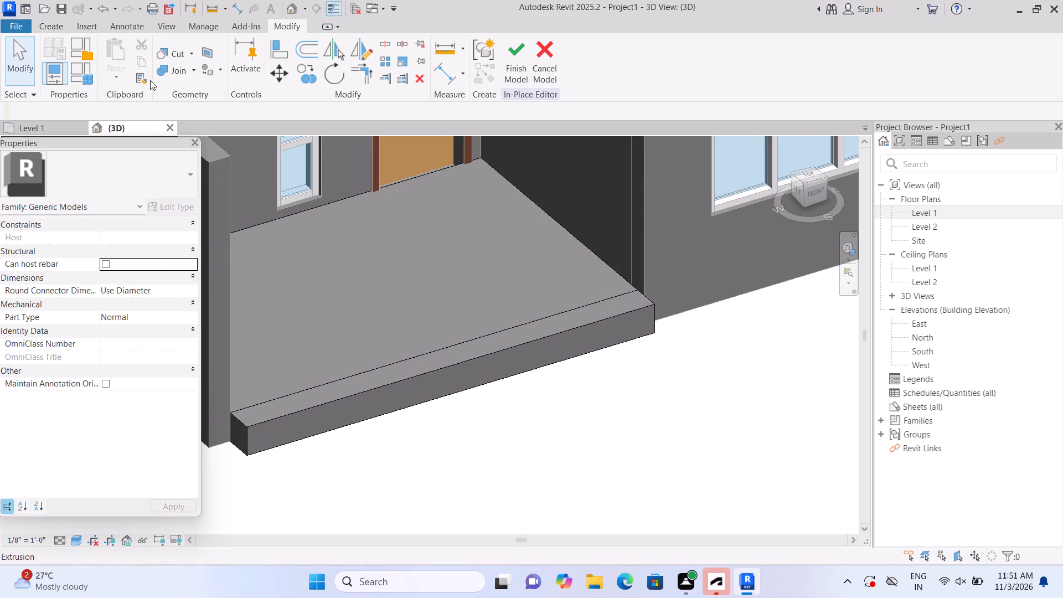
double_click(51, 27)
click(114, 63)
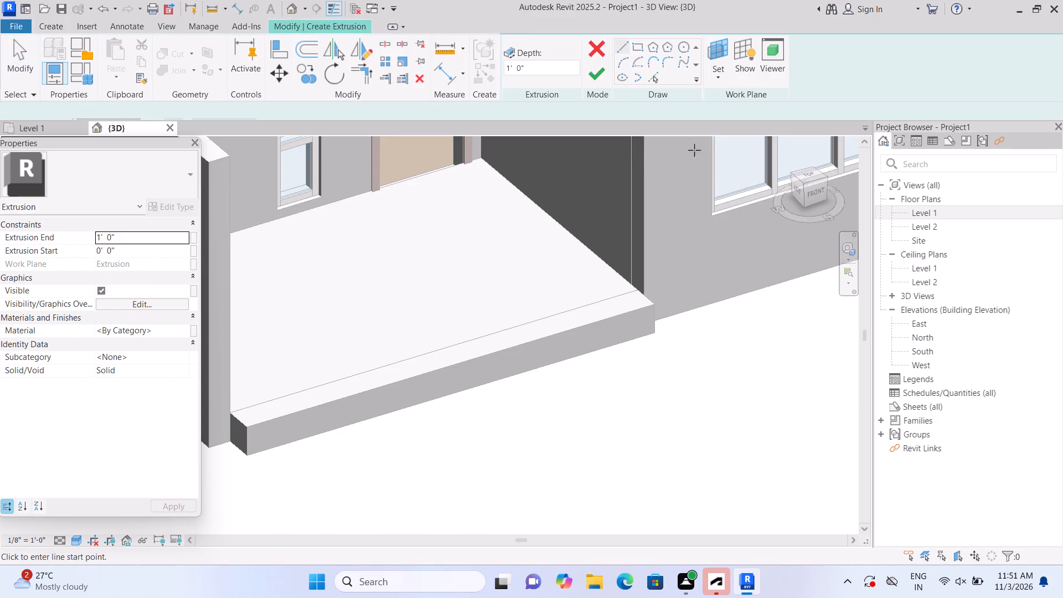
click(720, 76)
click(729, 122)
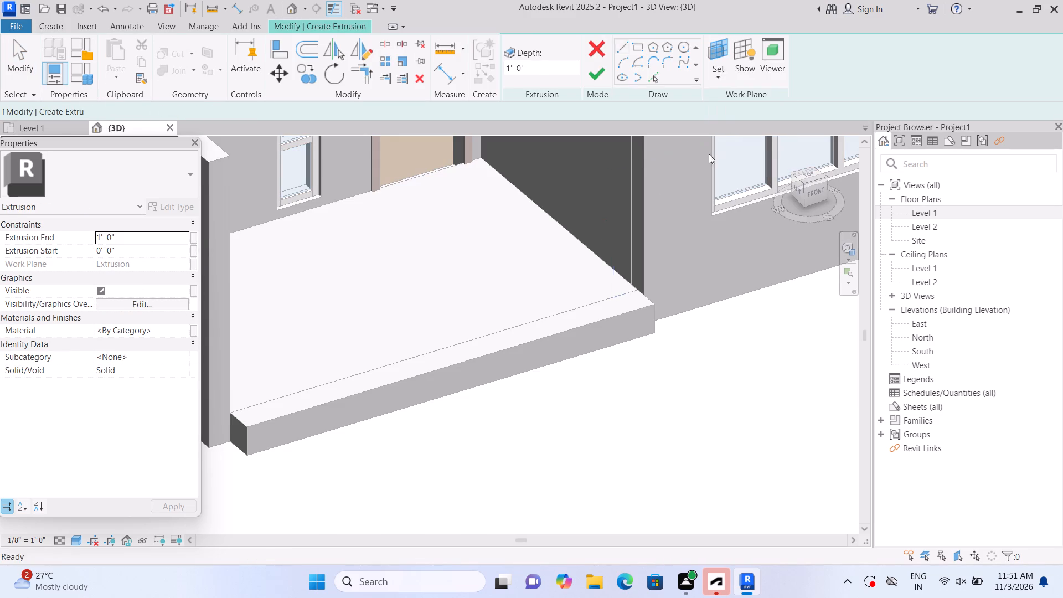
click(523, 360)
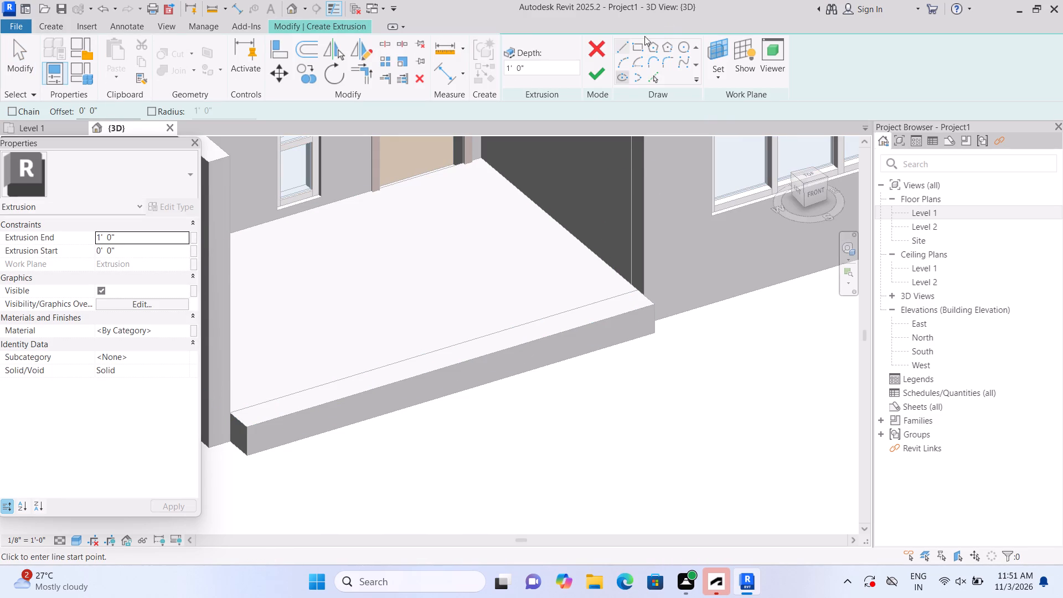
click(637, 47)
click(248, 426)
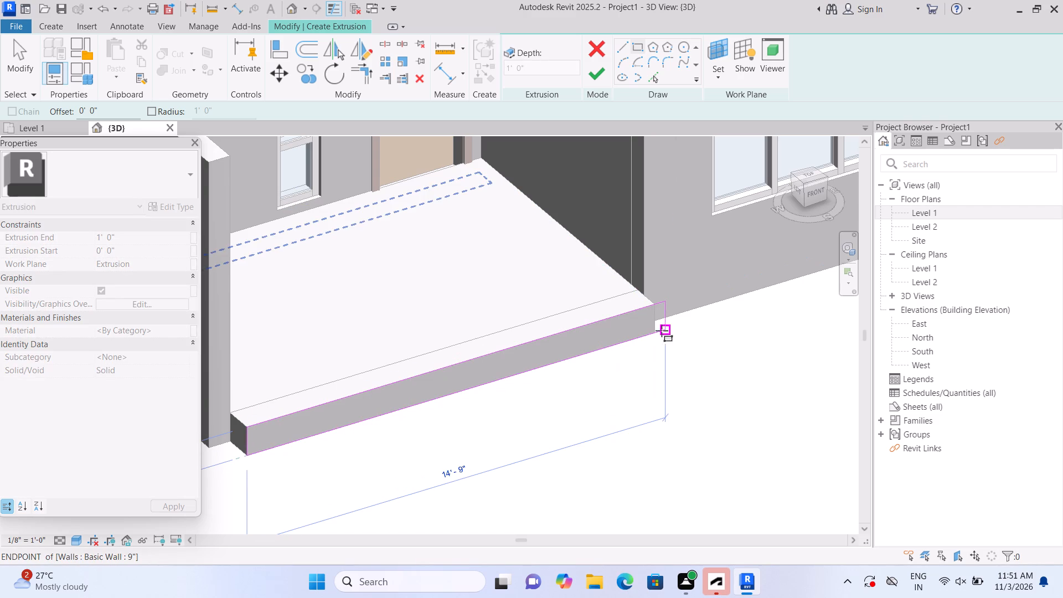
click(658, 332)
click(598, 83)
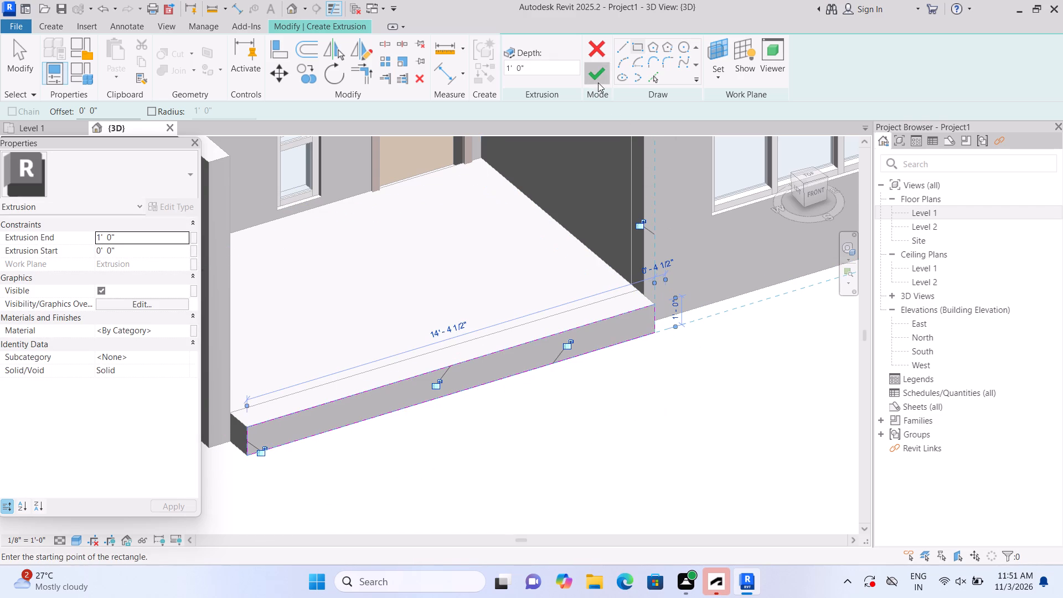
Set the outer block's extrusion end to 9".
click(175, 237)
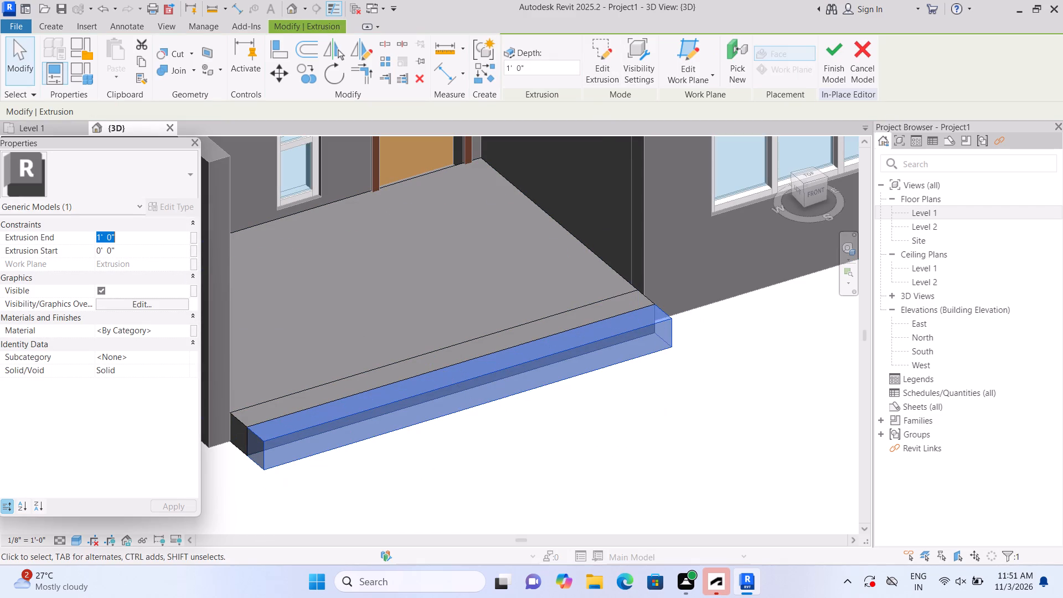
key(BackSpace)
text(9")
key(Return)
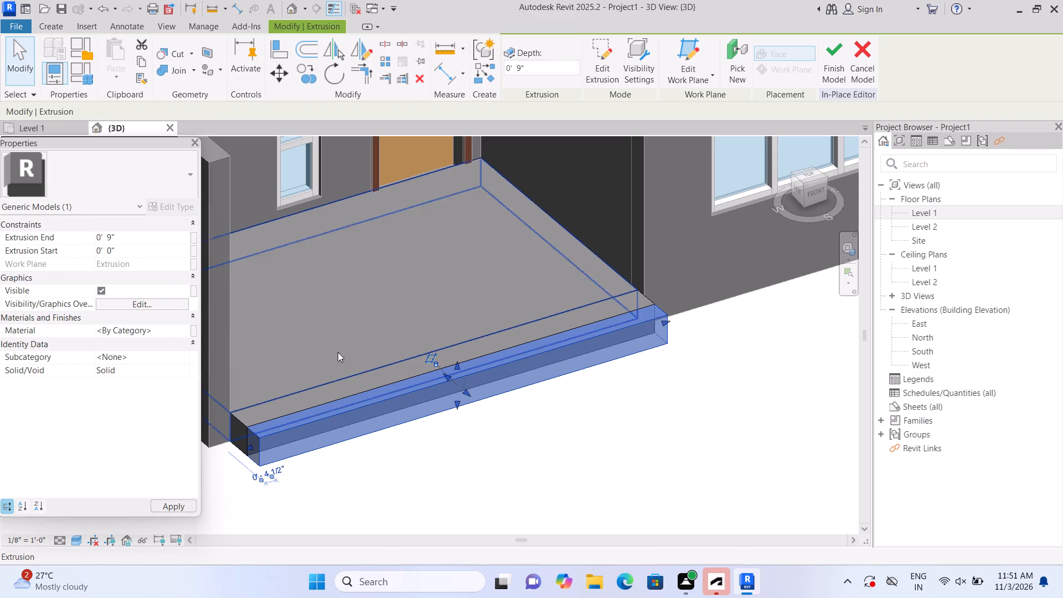
Stretch the outer block's front face outward to an extrusion depth of about 2' 1 1/2".
click(432, 401)
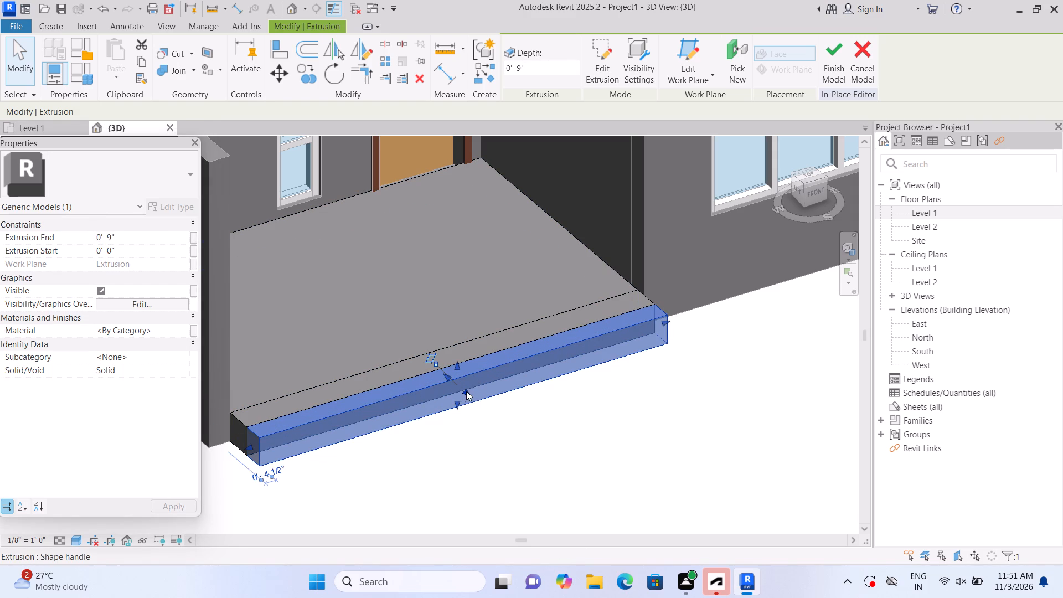
drag(466, 391, 475, 397)
click(475, 397)
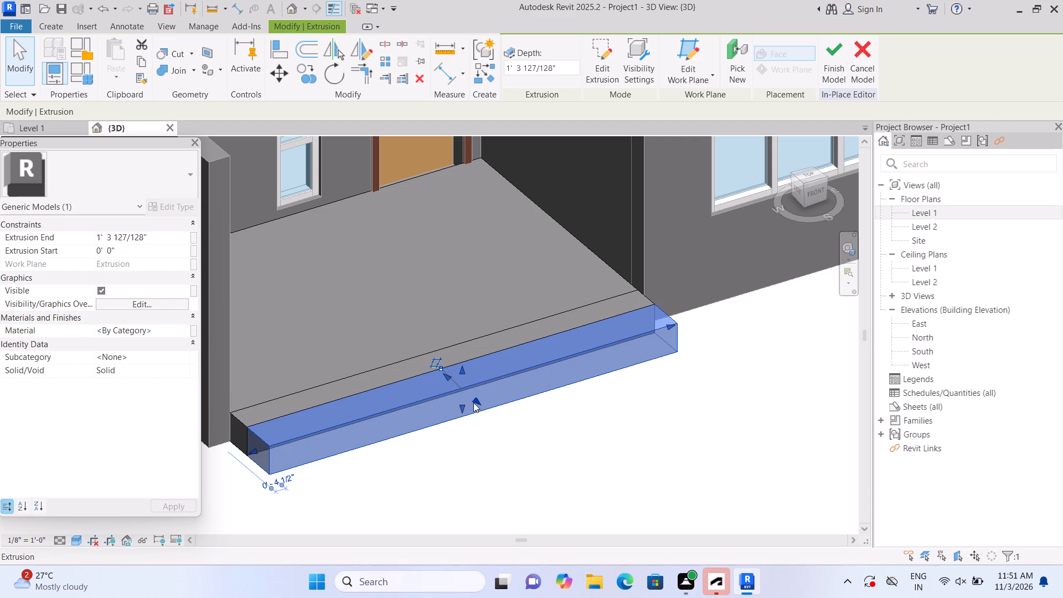
drag(478, 399, 491, 406)
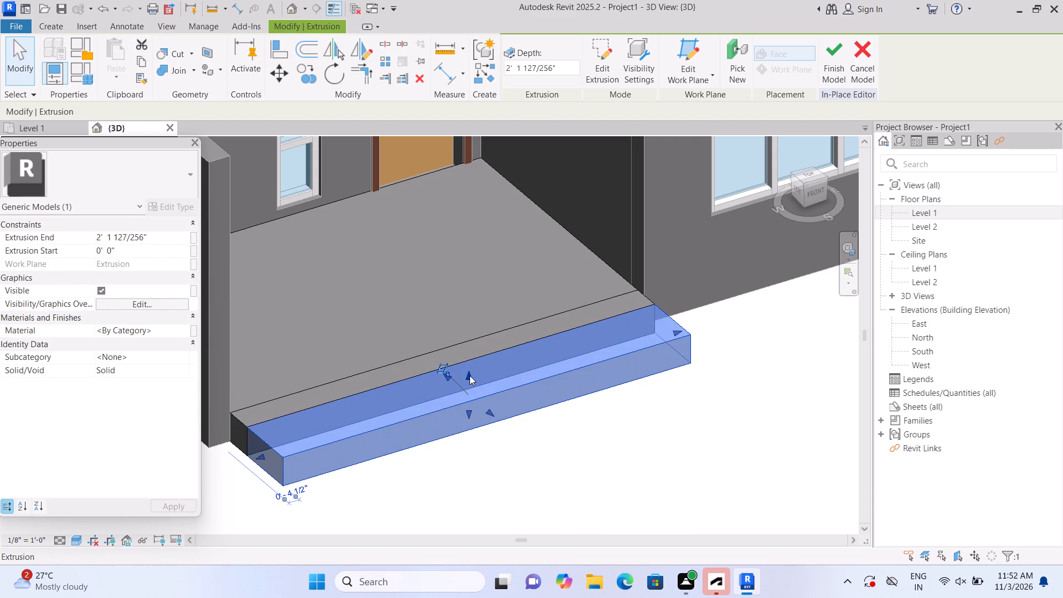
Lower the outer block's top face a little below the block behind it to form a step.
drag(469, 375, 472, 388)
click(473, 460)
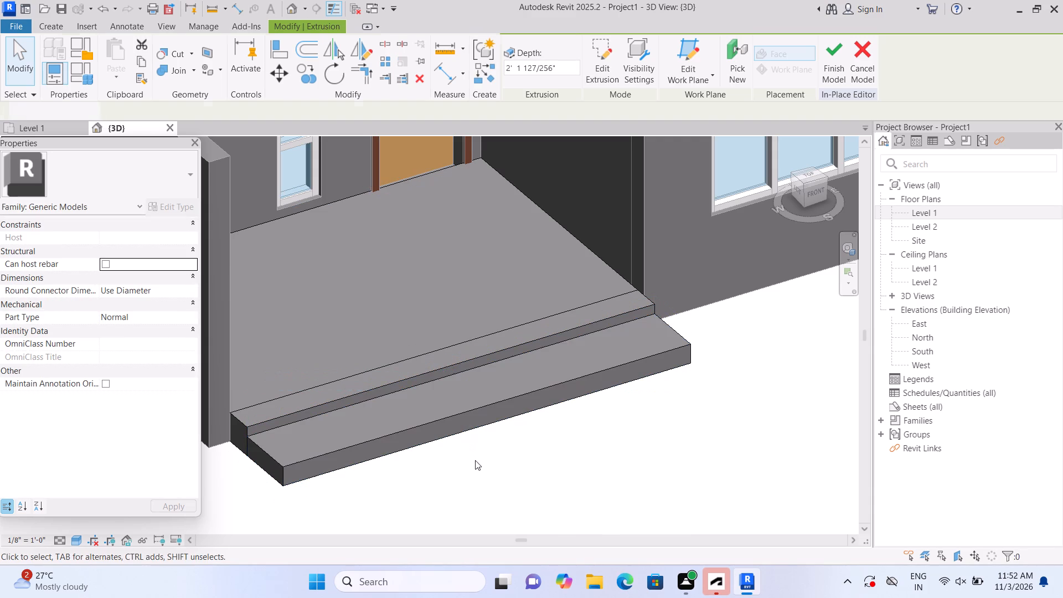
Extrude a rectangle covering the lower step's front face 1' 0" outward, using that face as the work plane.
scroll(480, 458, down, 1)
middle_drag(477, 457, 473, 380)
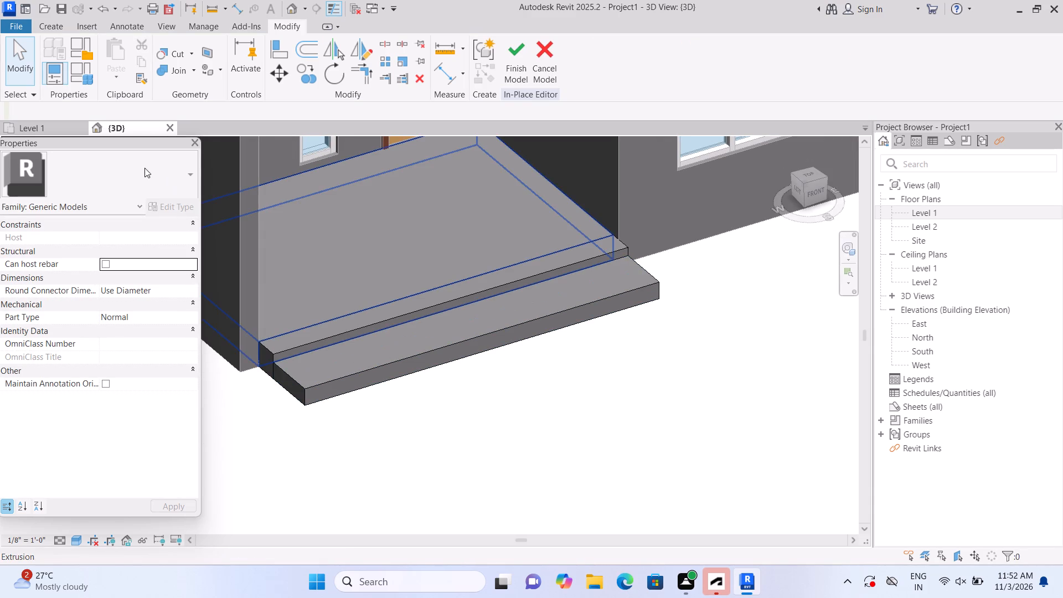
click(62, 25)
click(112, 38)
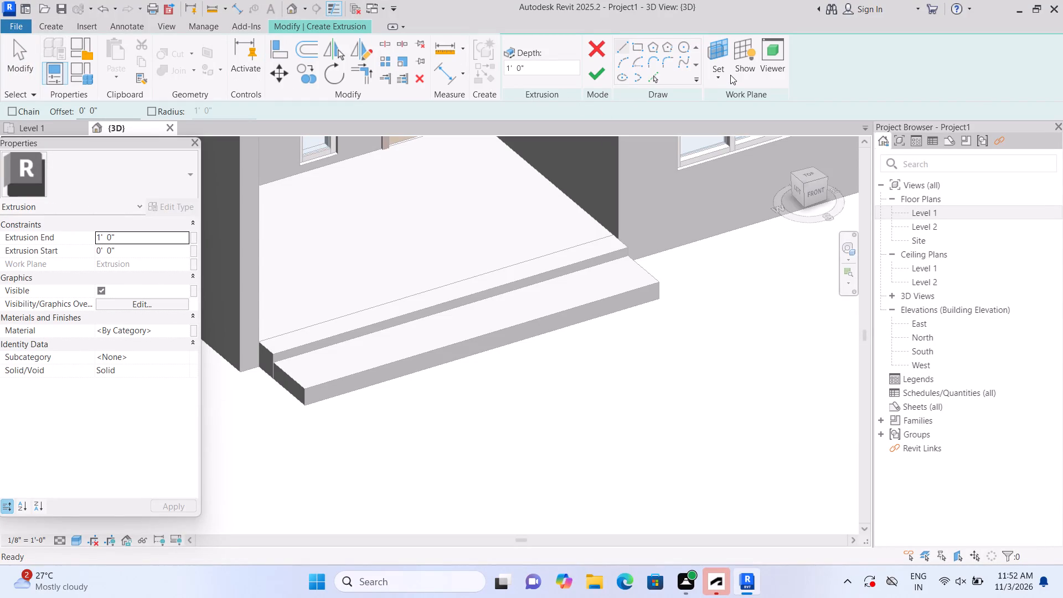
click(730, 75)
click(730, 127)
drag(730, 132, 727, 137)
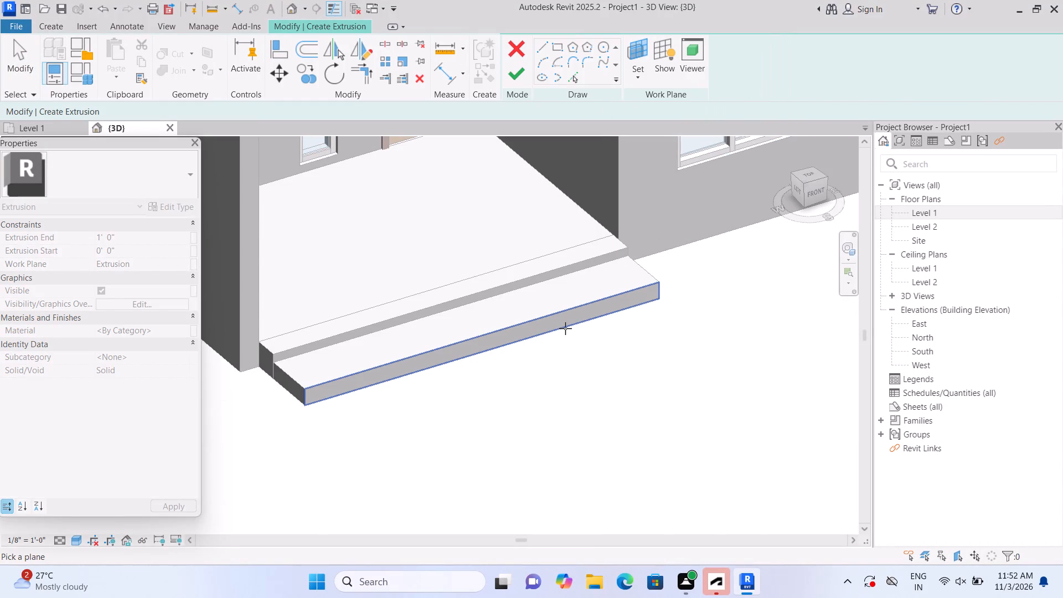
double_click(565, 328)
click(641, 43)
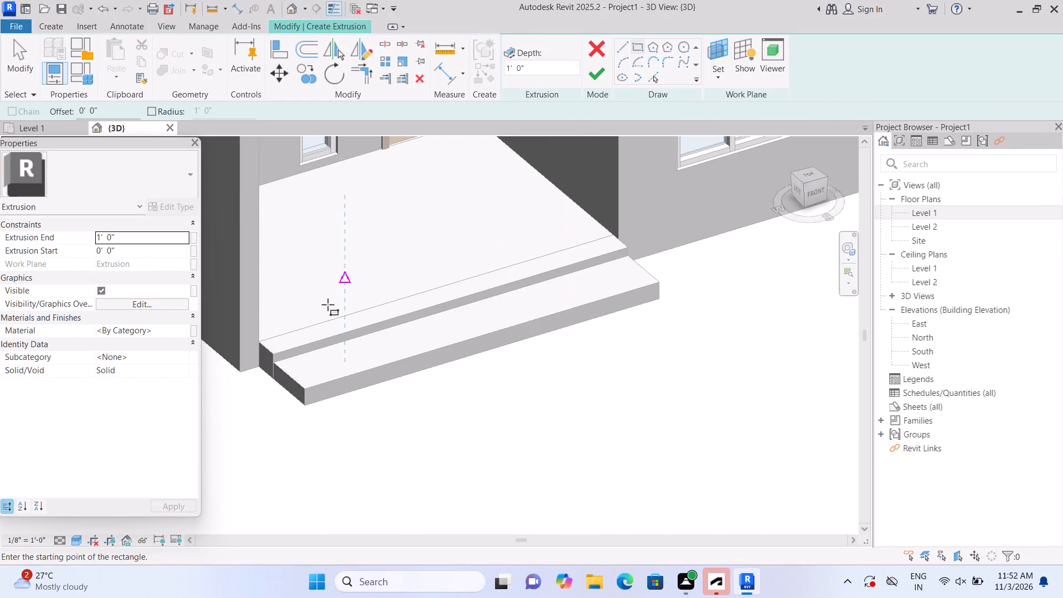
click(305, 386)
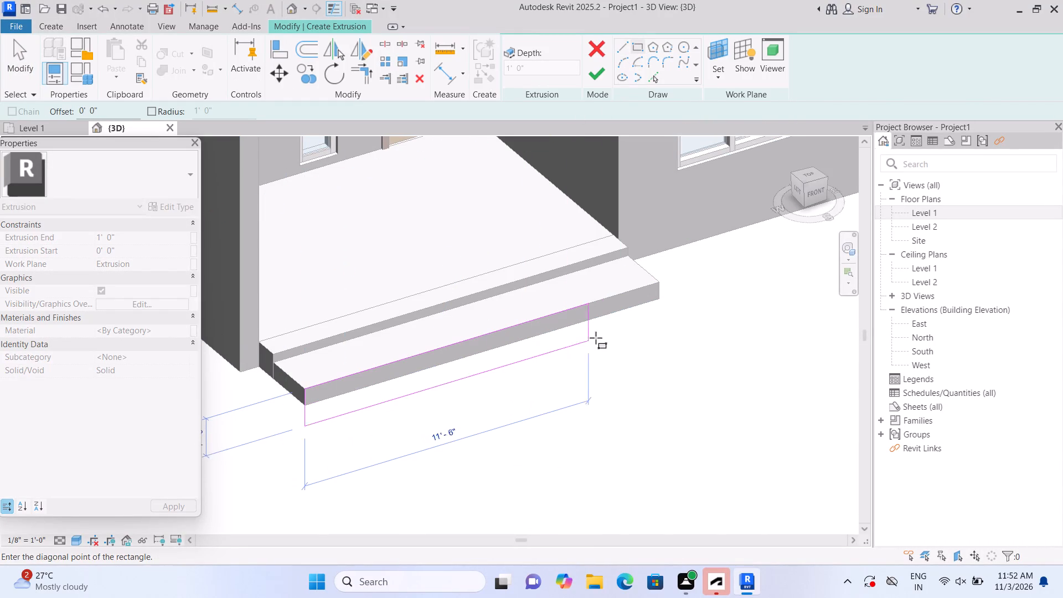
double_click(661, 301)
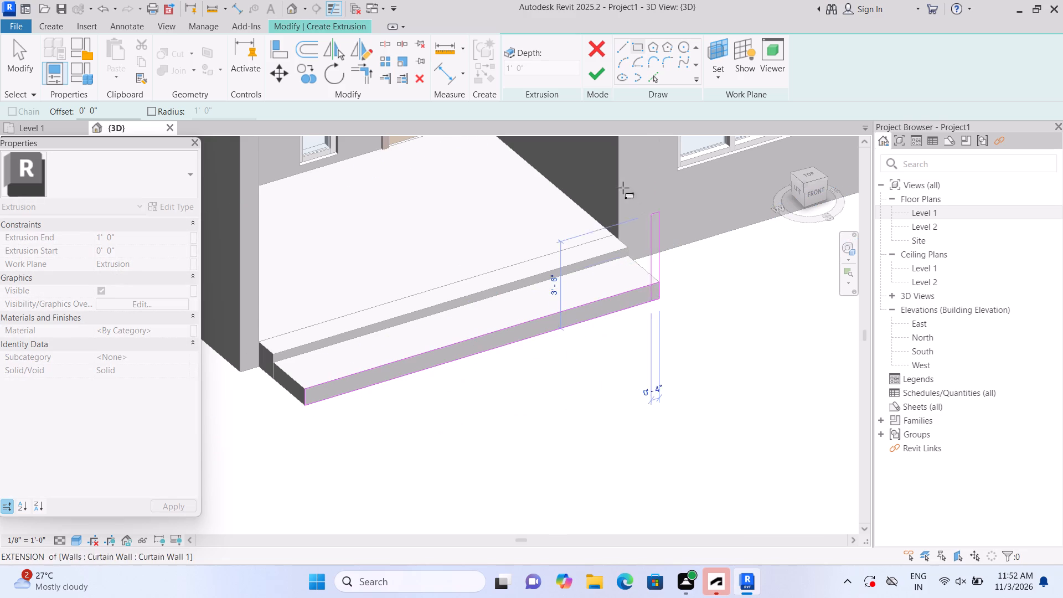
click(601, 80)
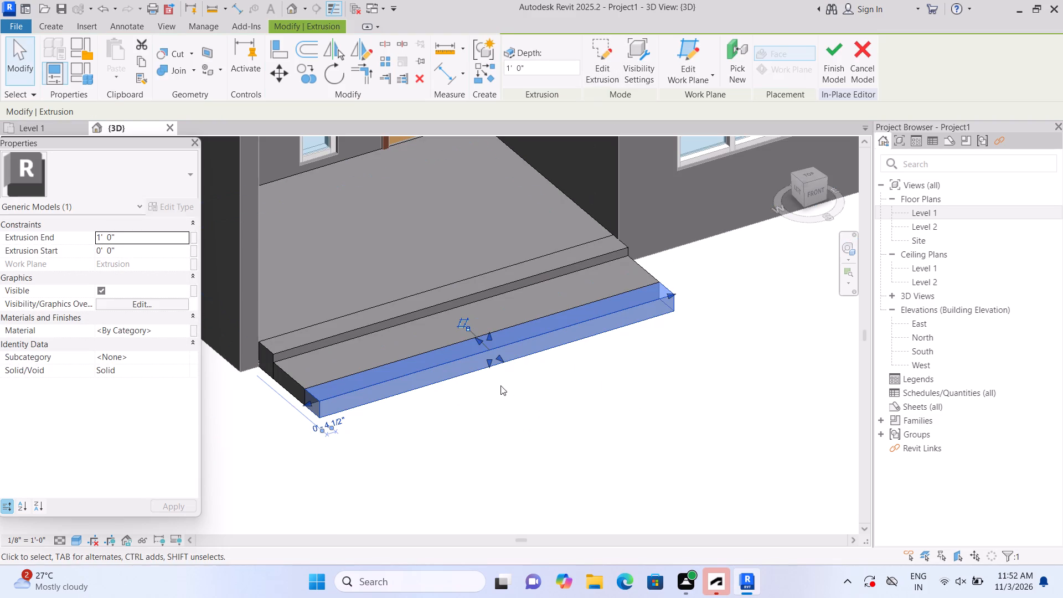
Stretch the new block's front face outward to an extrusion depth of about 1' 11 1/4".
drag(499, 355, 519, 358)
double_click(518, 357)
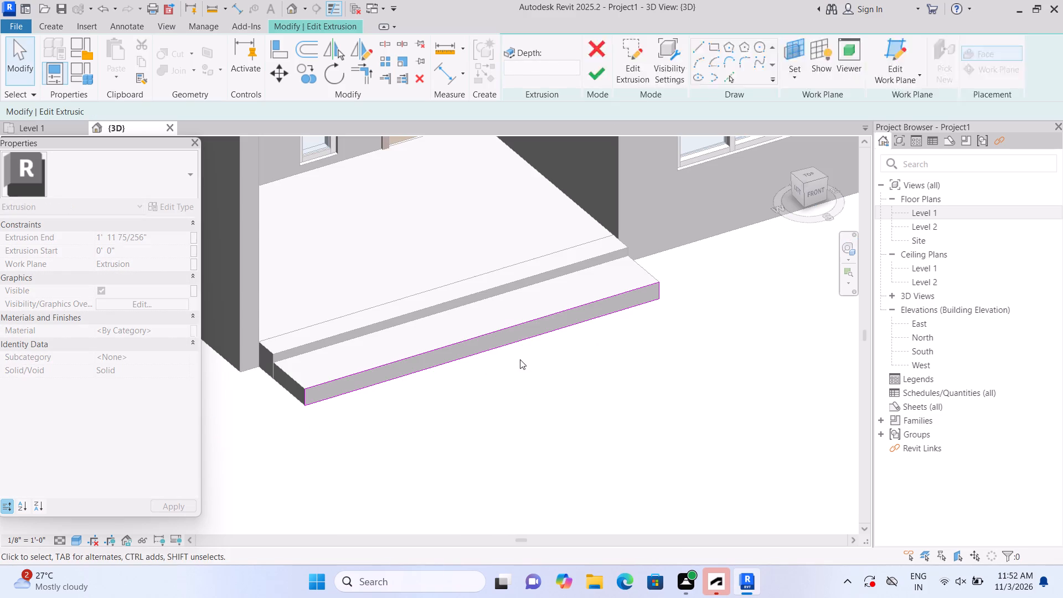
click(519, 65)
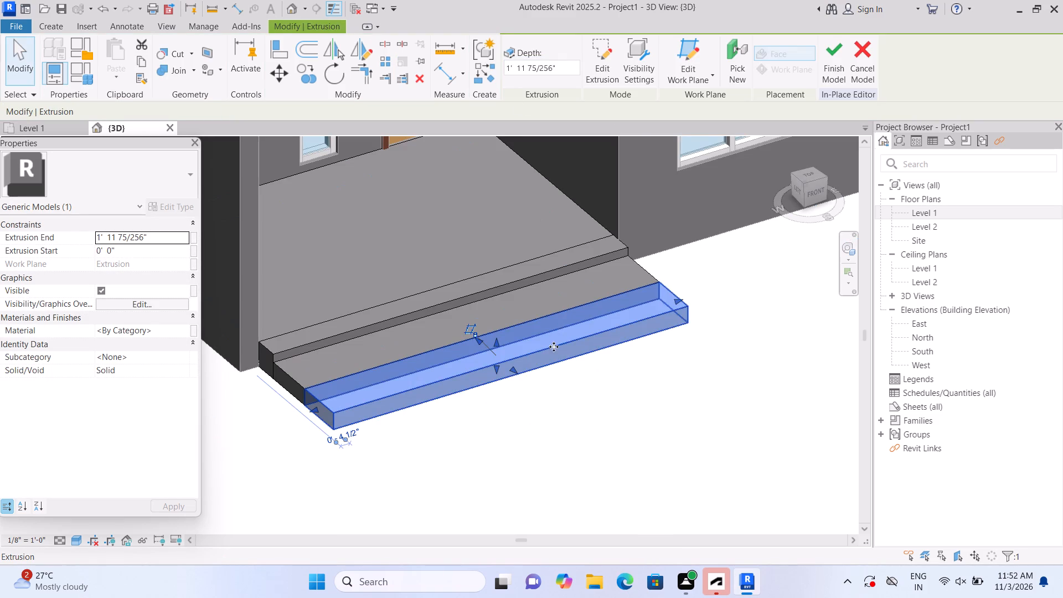
Lower the outermost block's top face below the block behind it to form another descending step.
drag(496, 338, 496, 342)
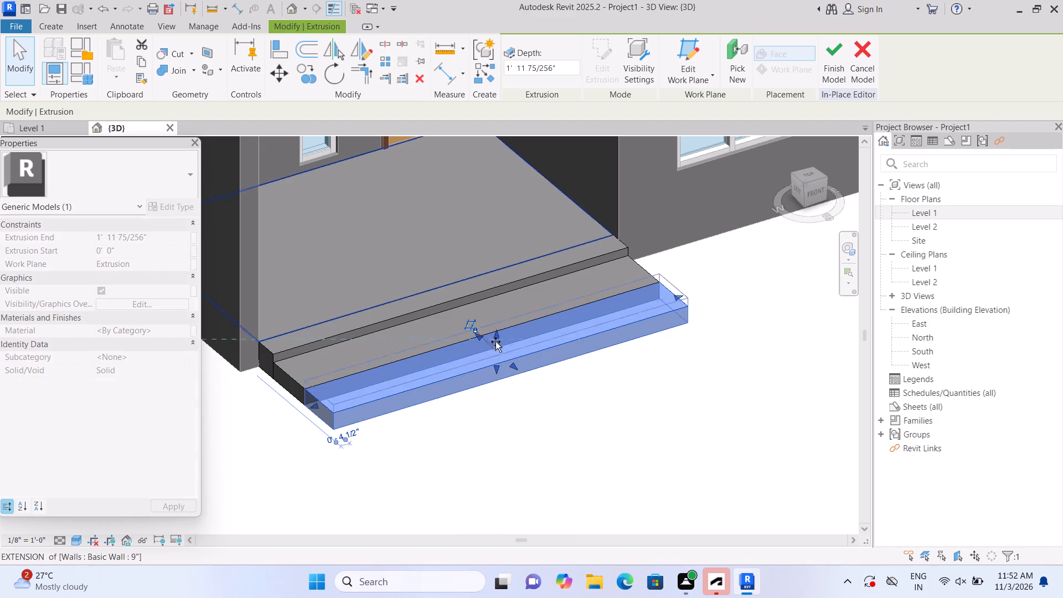
drag(496, 342, 495, 348)
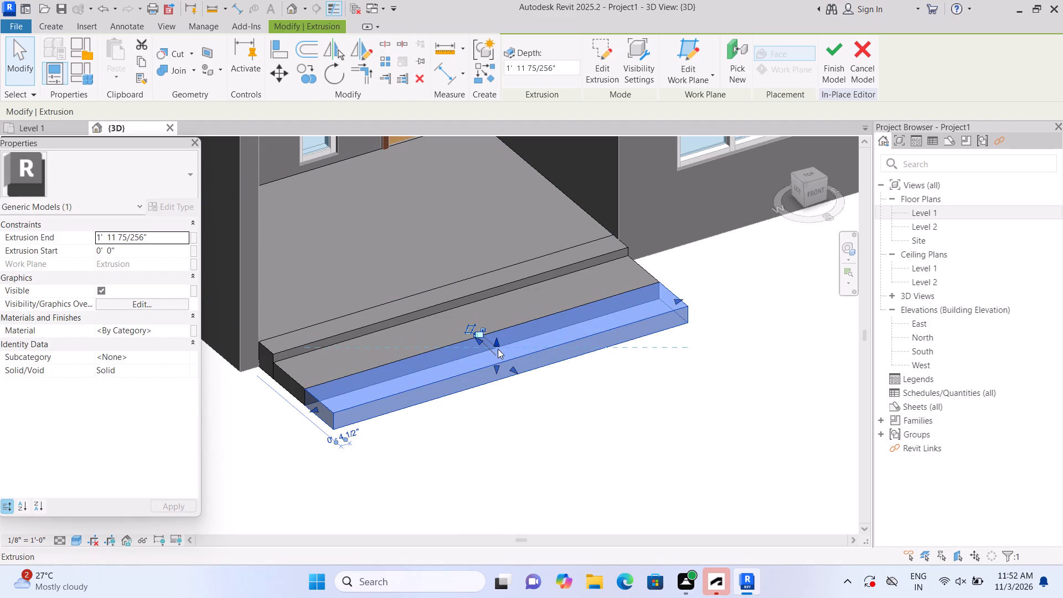
drag(498, 342, 499, 354)
scroll(495, 365, up, 3)
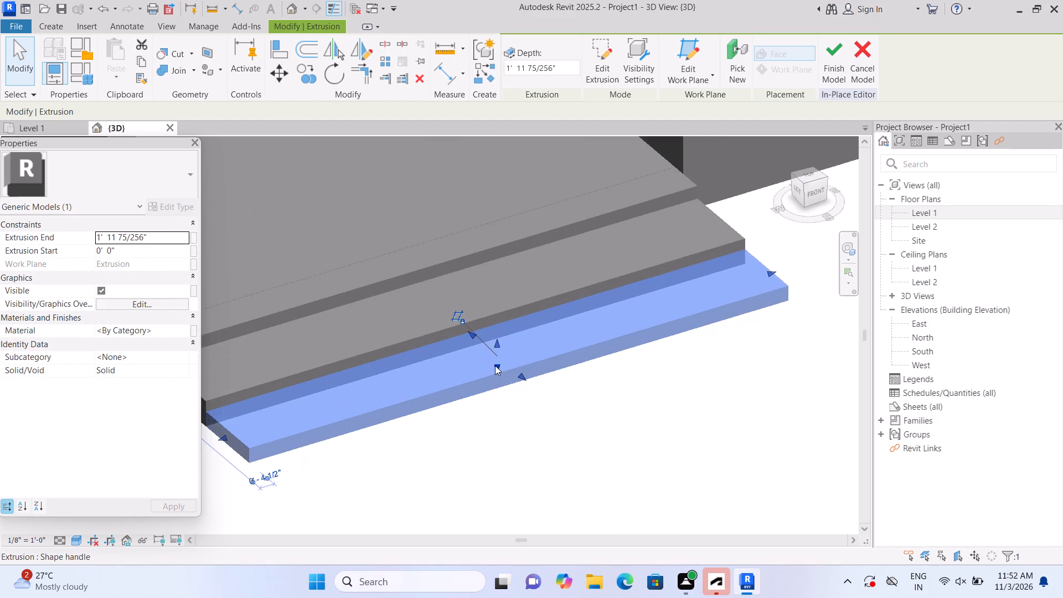
scroll(495, 365, up, 1)
click(493, 413)
scroll(498, 389, down, 3)
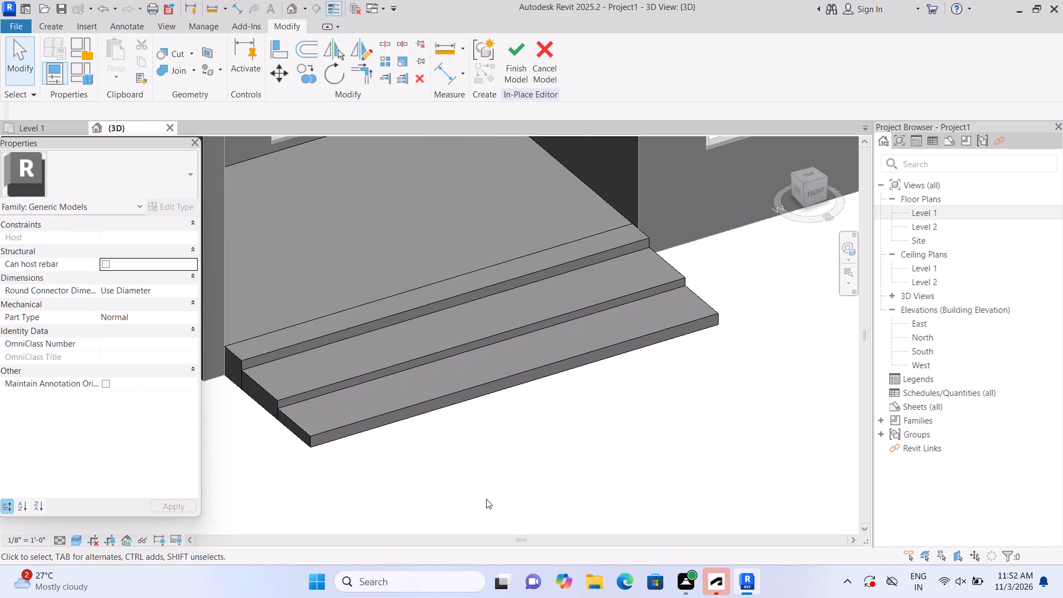
scroll(480, 387, up, 2)
click(480, 387)
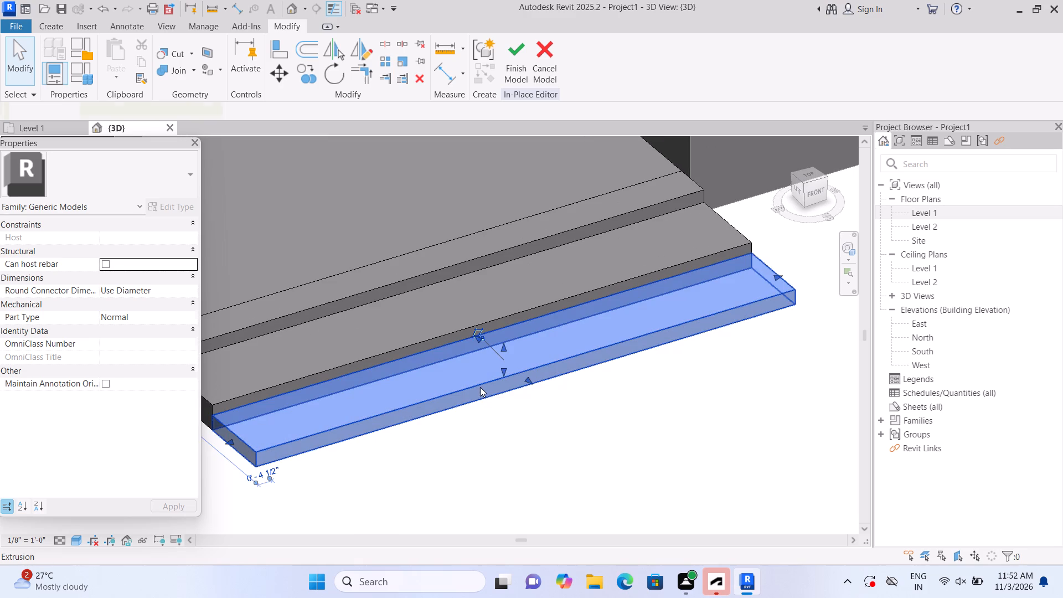
drag(505, 347, 505, 354)
click(505, 354)
double_click(499, 432)
scroll(499, 432, down, 1)
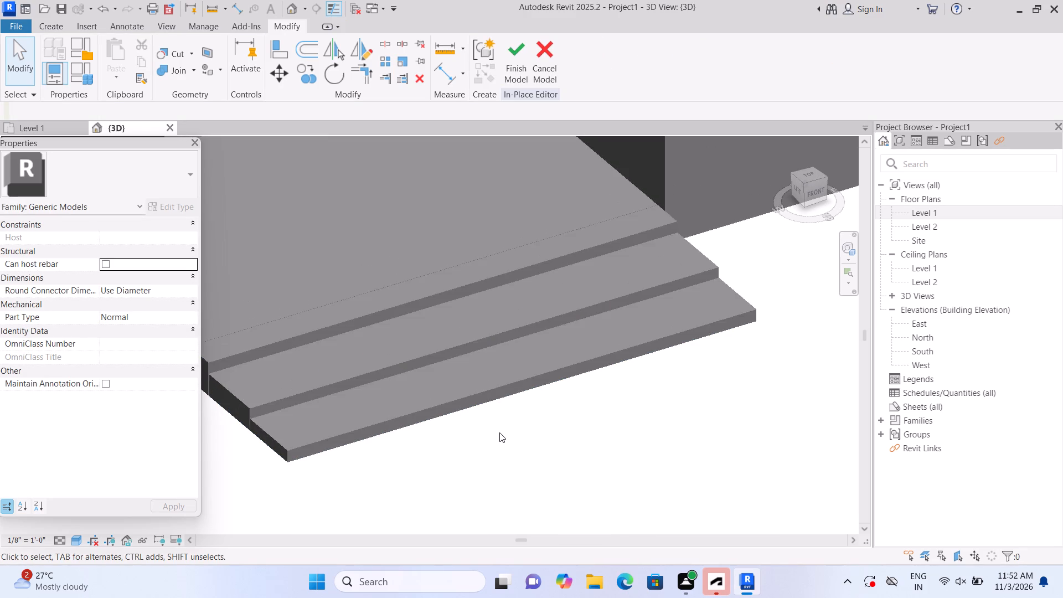
scroll(499, 432, down, 3)
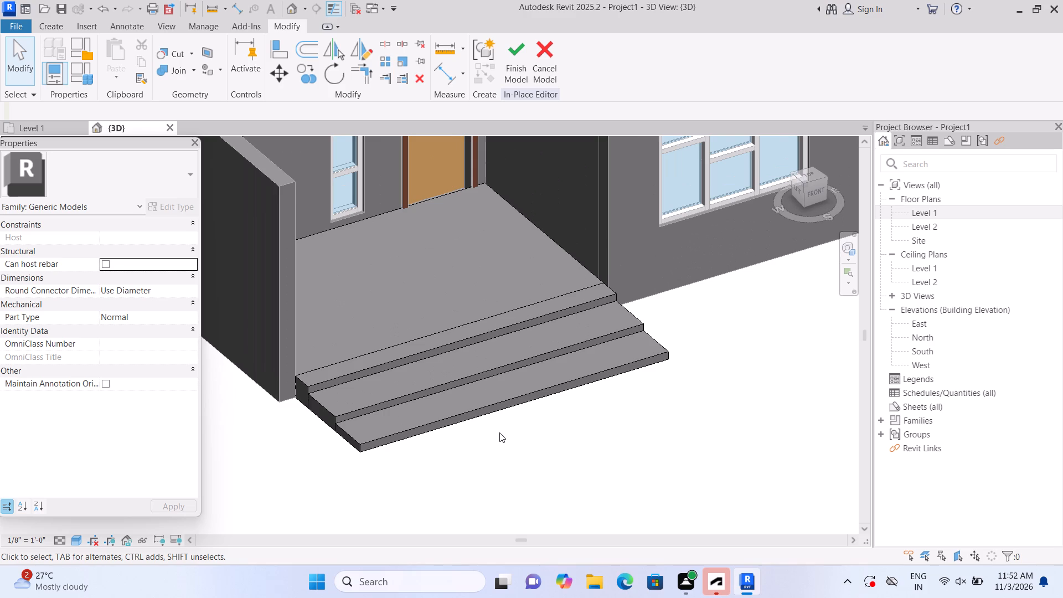
Join the porch slab with the adjoining front block using Join Geometry.
click(197, 68)
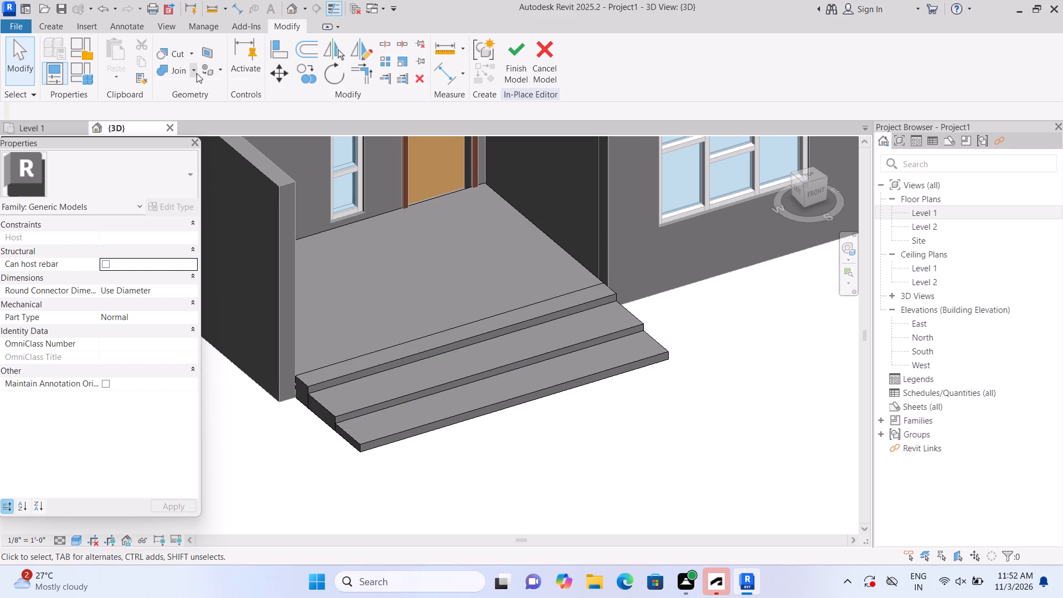
click(198, 86)
click(424, 254)
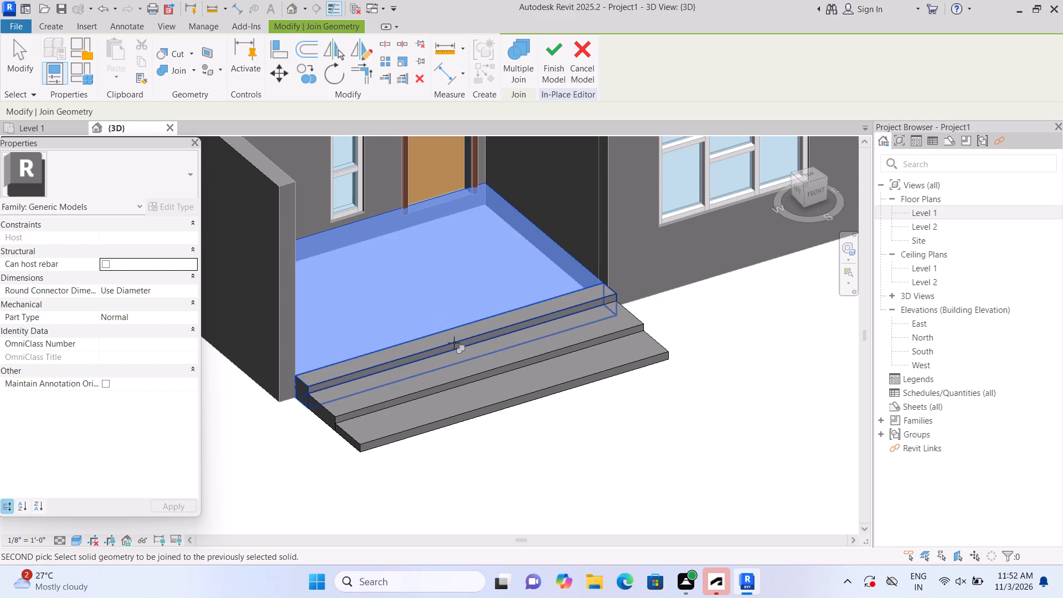
click(455, 344)
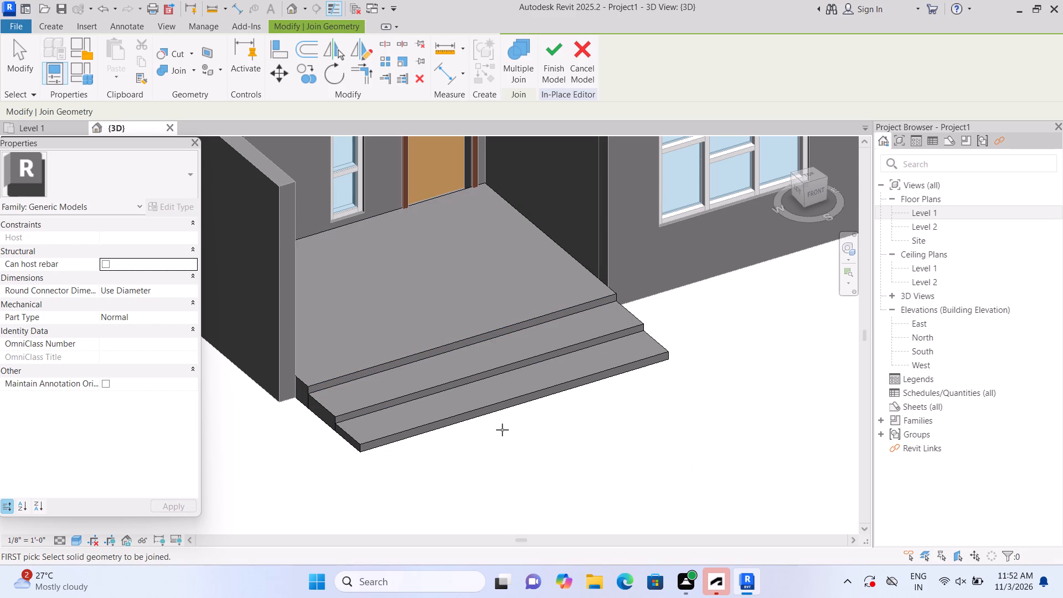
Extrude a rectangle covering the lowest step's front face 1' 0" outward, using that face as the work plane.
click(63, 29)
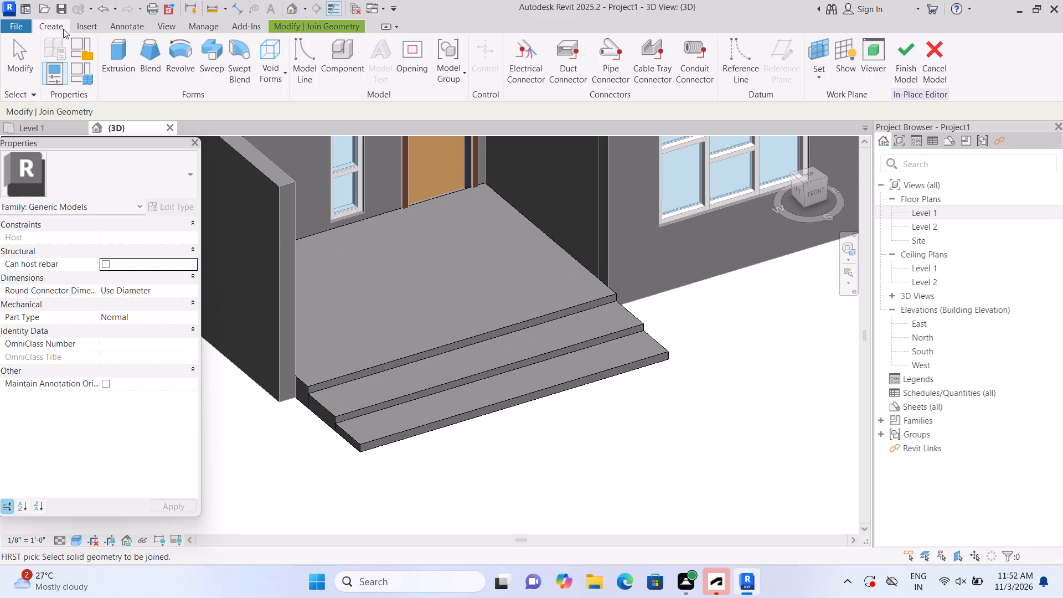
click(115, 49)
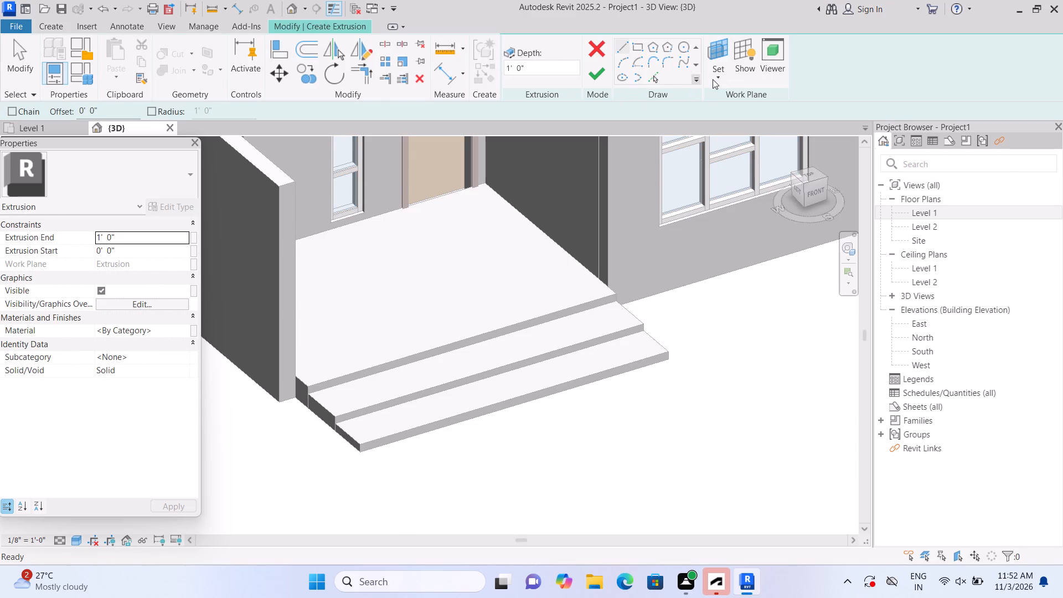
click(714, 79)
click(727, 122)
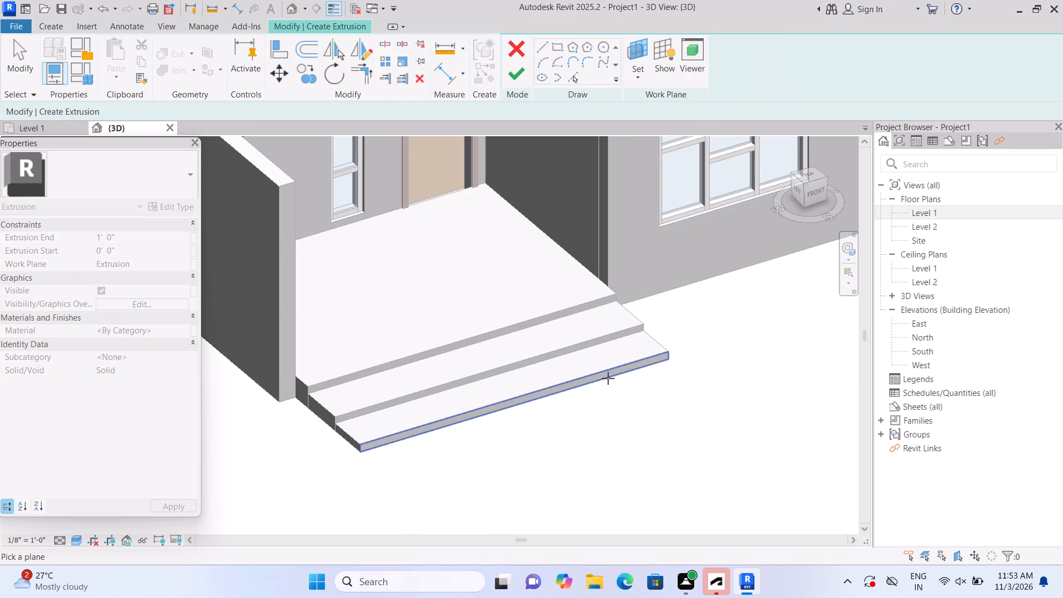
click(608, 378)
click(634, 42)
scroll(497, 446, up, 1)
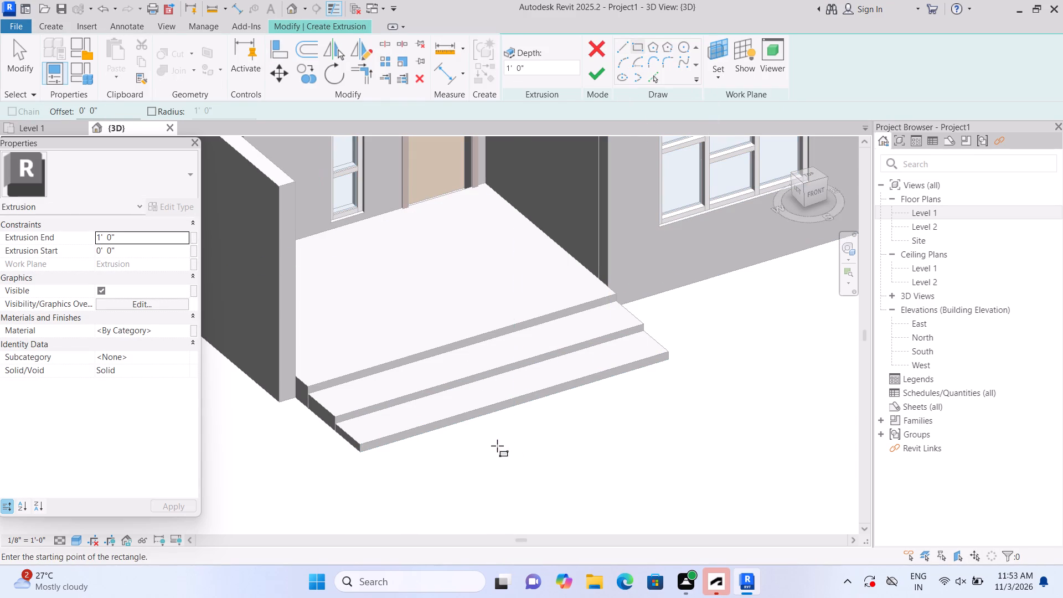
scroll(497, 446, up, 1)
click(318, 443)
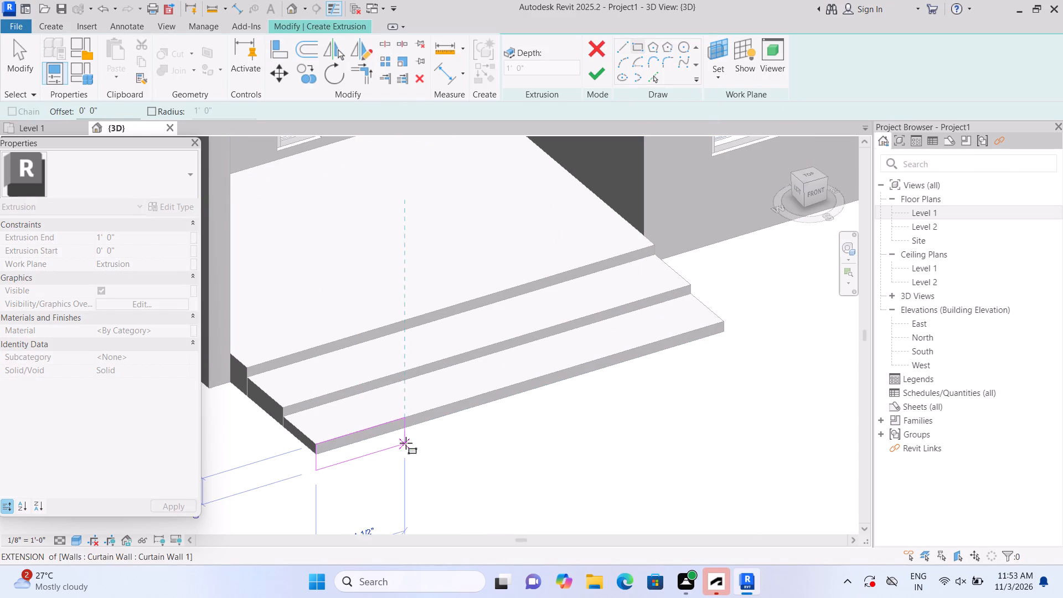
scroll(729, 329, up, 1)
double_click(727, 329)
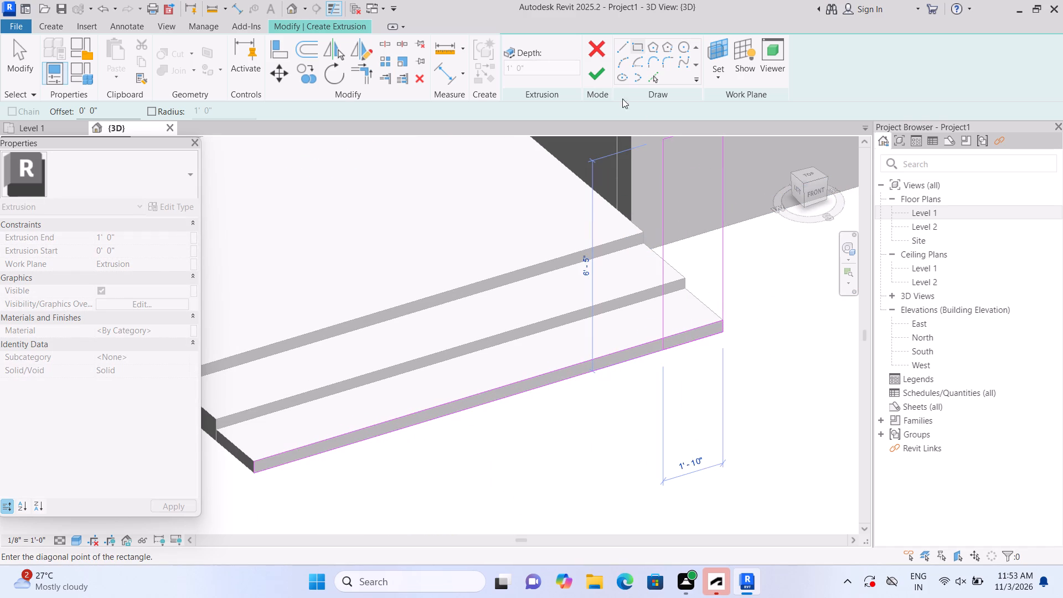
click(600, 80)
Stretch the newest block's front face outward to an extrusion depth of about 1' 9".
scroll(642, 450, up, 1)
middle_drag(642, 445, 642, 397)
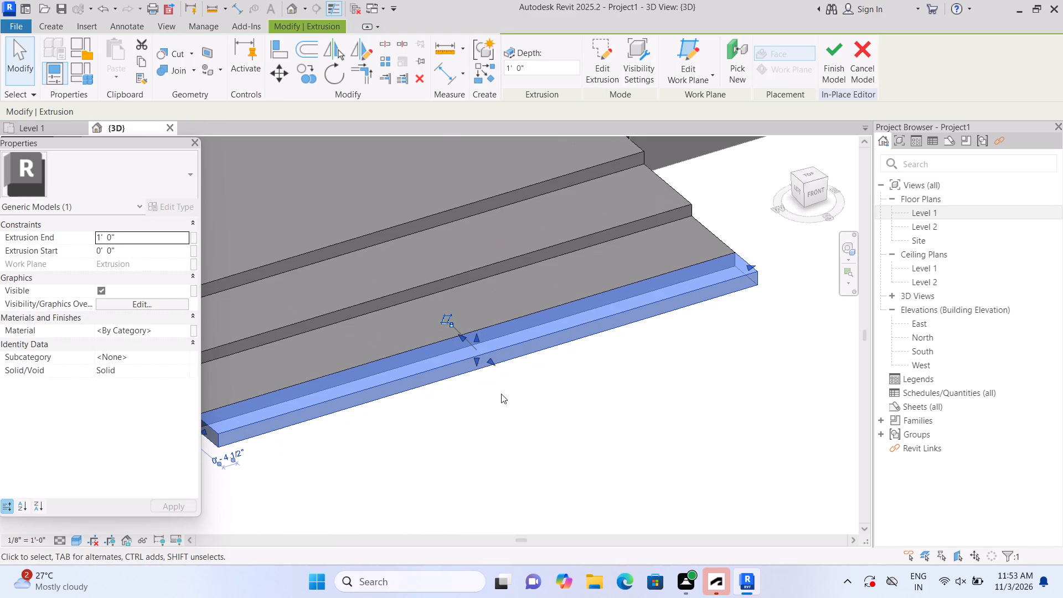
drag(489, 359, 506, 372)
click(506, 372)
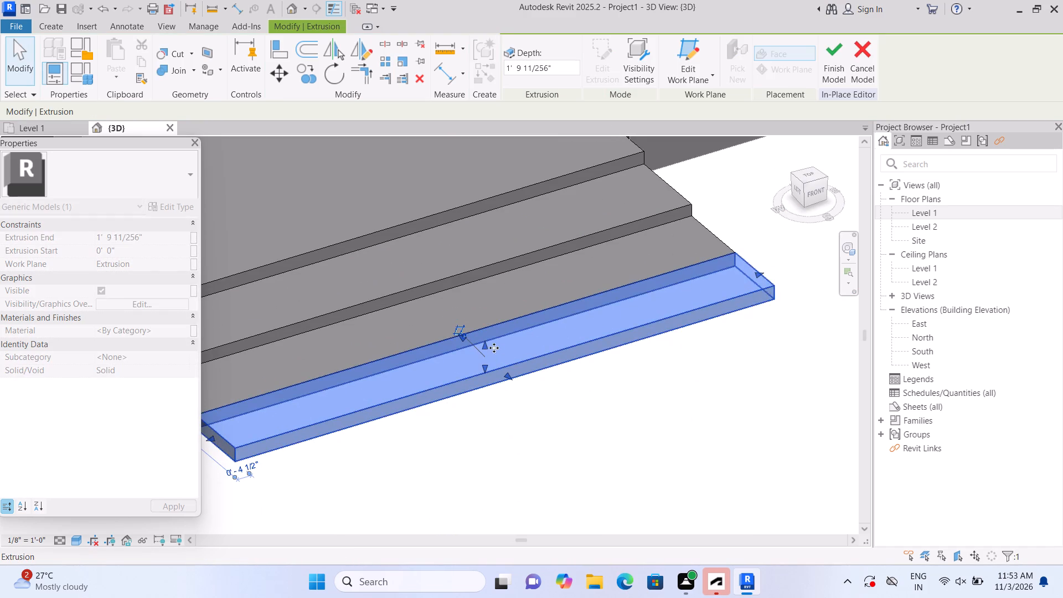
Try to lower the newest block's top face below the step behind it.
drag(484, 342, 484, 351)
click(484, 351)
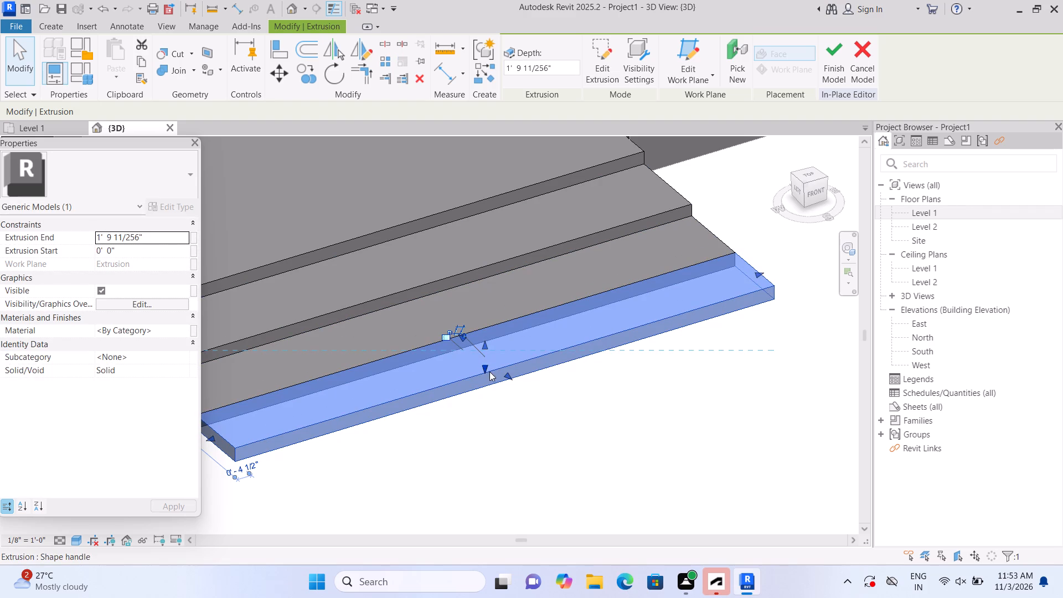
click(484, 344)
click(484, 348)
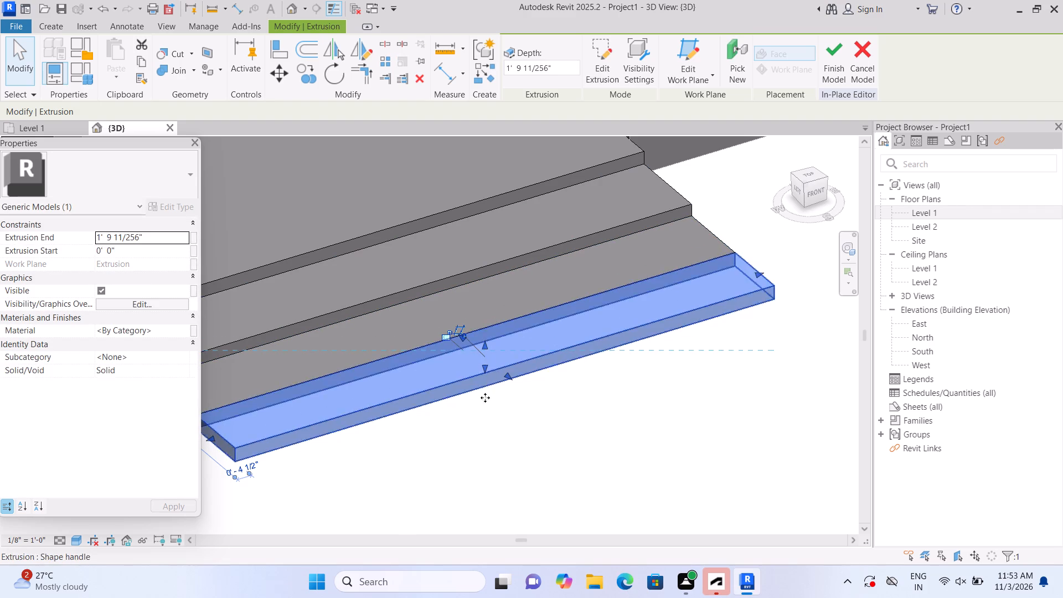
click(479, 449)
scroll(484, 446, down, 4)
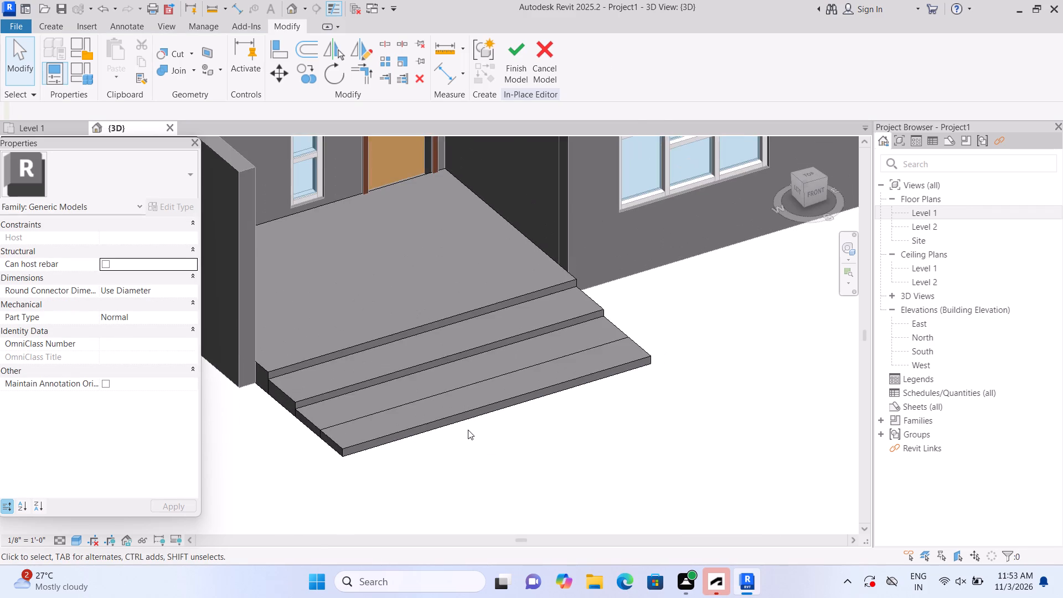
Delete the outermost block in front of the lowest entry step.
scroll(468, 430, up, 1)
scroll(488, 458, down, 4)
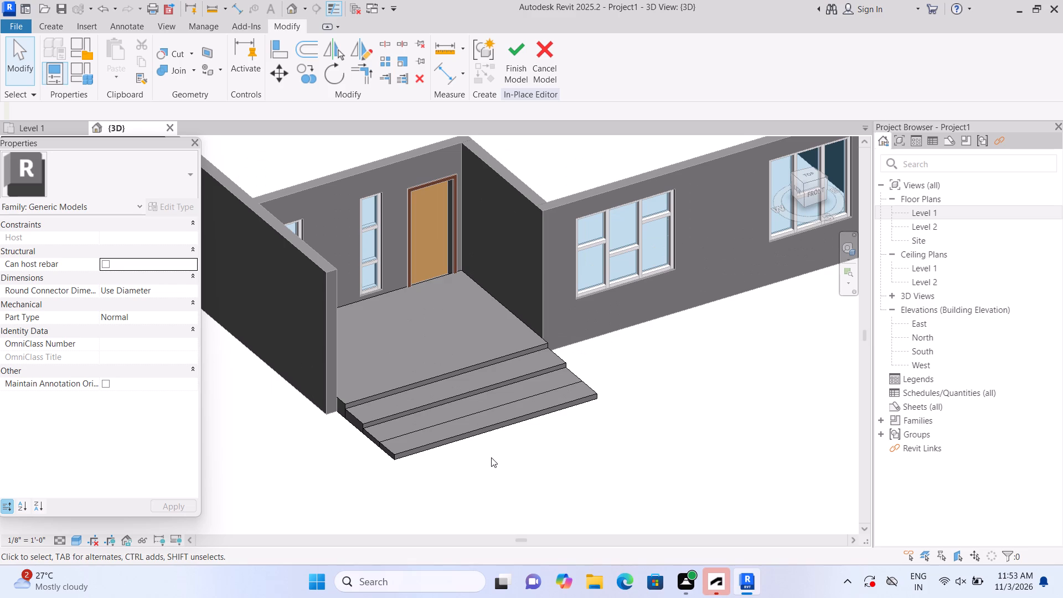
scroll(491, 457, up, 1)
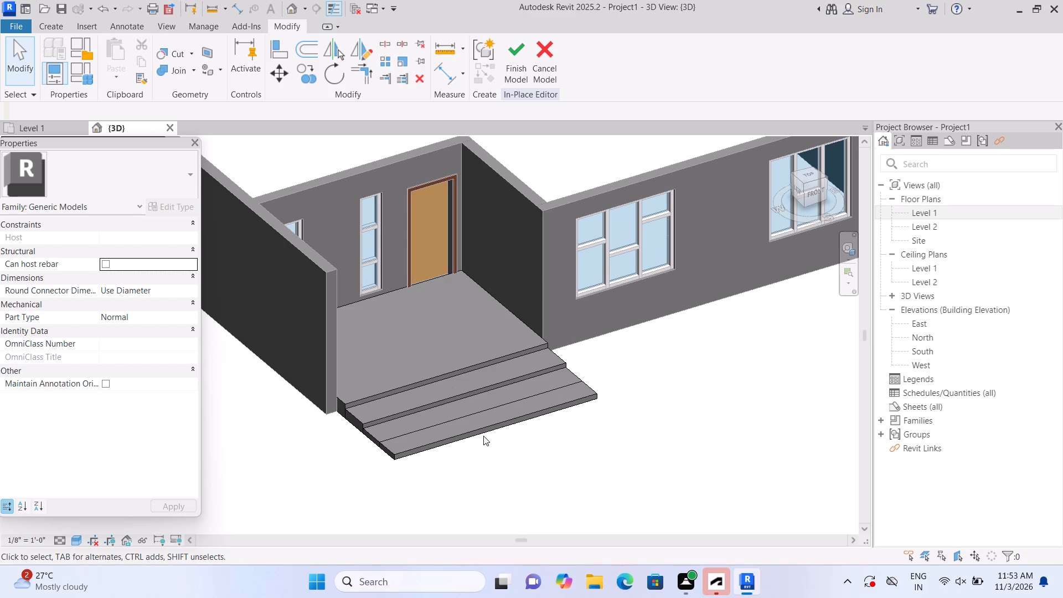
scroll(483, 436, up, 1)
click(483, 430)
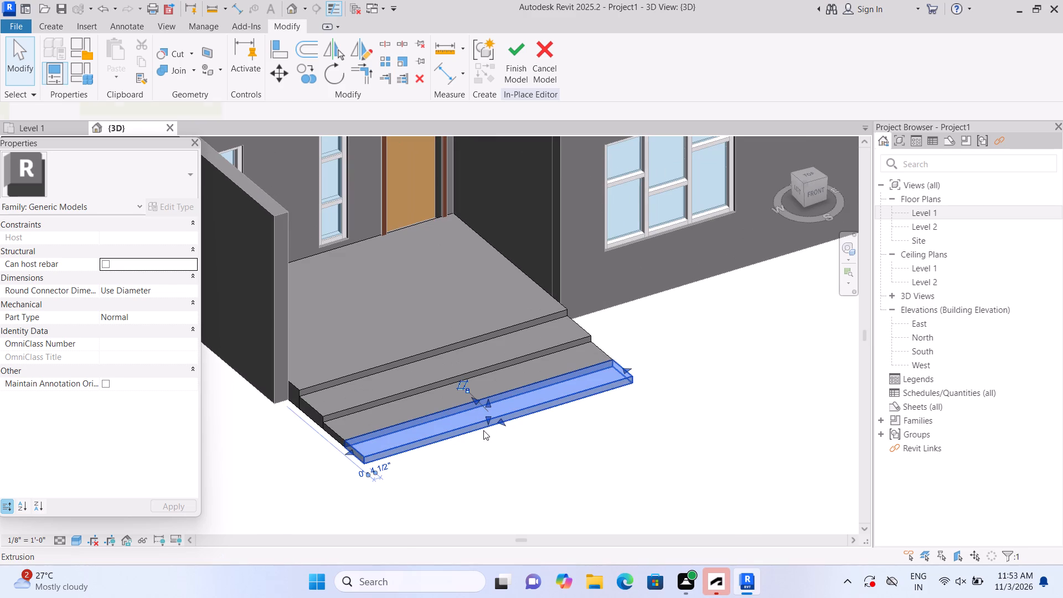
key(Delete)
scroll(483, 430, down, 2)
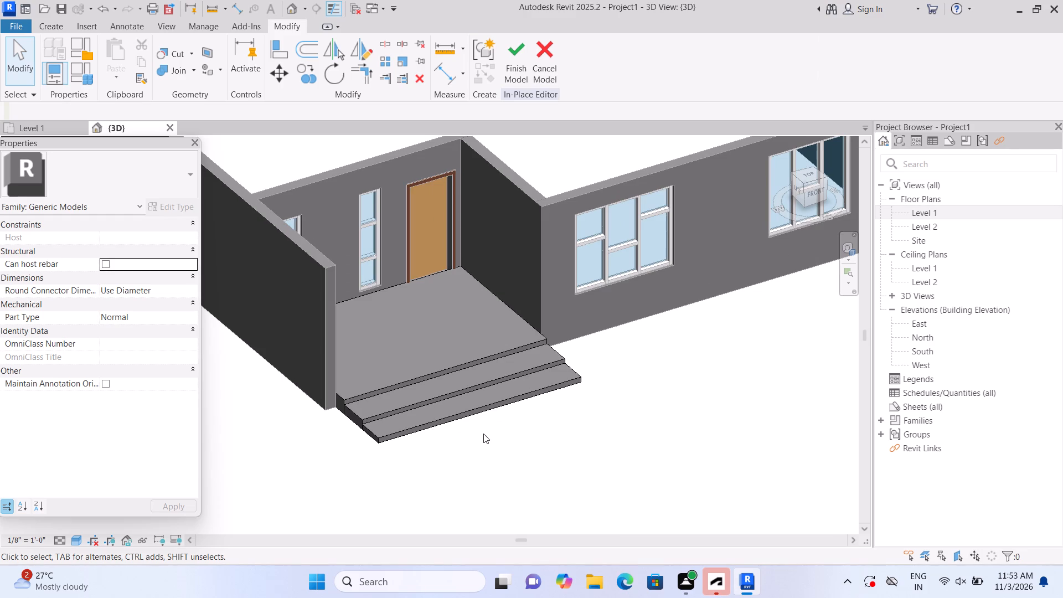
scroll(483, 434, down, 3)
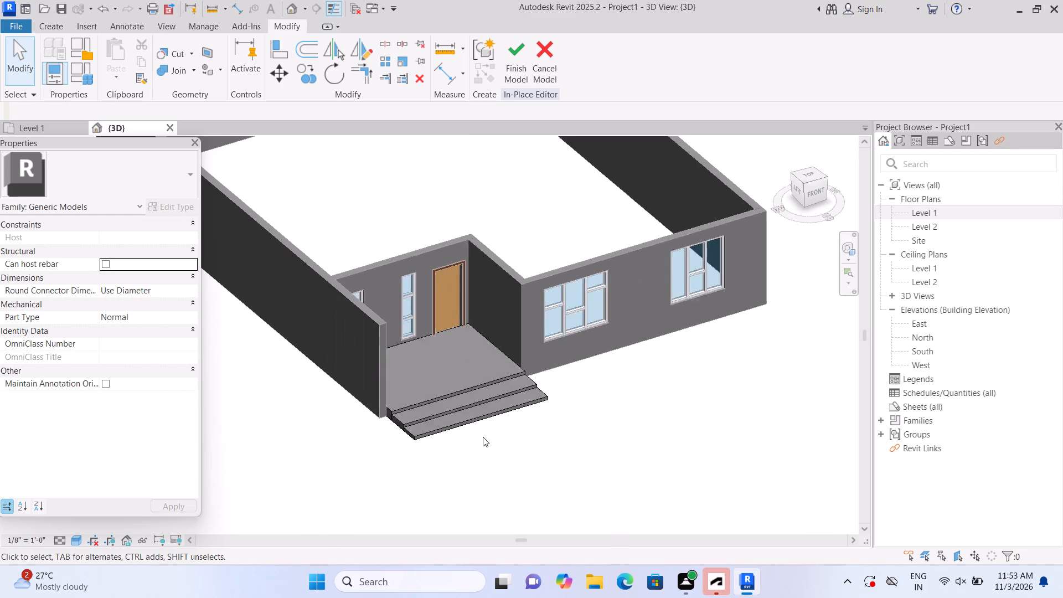
Open the Level 1 floor plan showing the full house outline and the porch steps.
scroll(483, 437, down, 3)
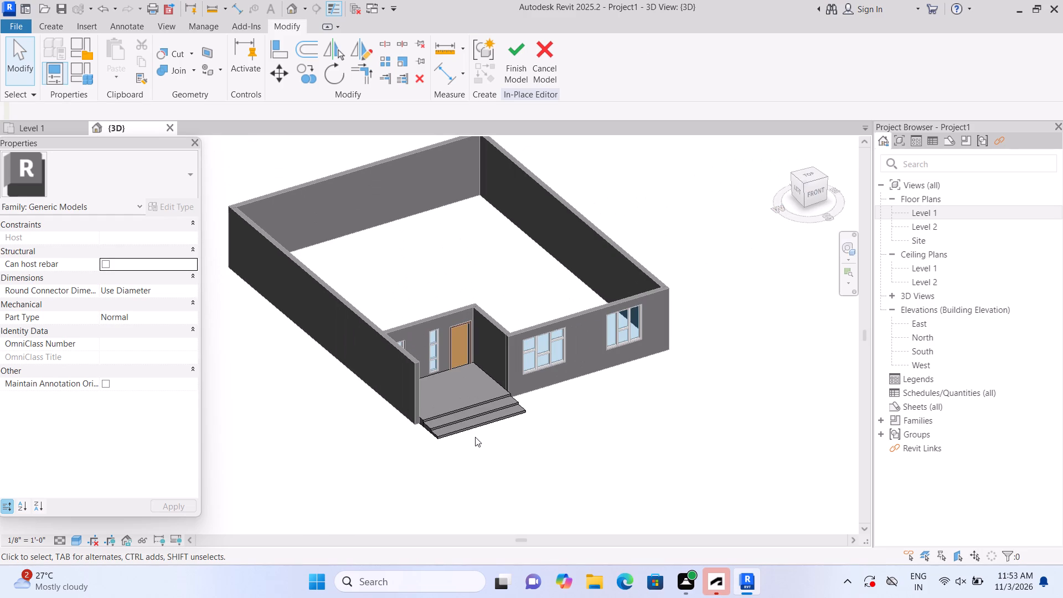
triple_click(911, 210)
click(911, 210)
scroll(699, 273, down, 3)
middle_drag(697, 283, 634, 355)
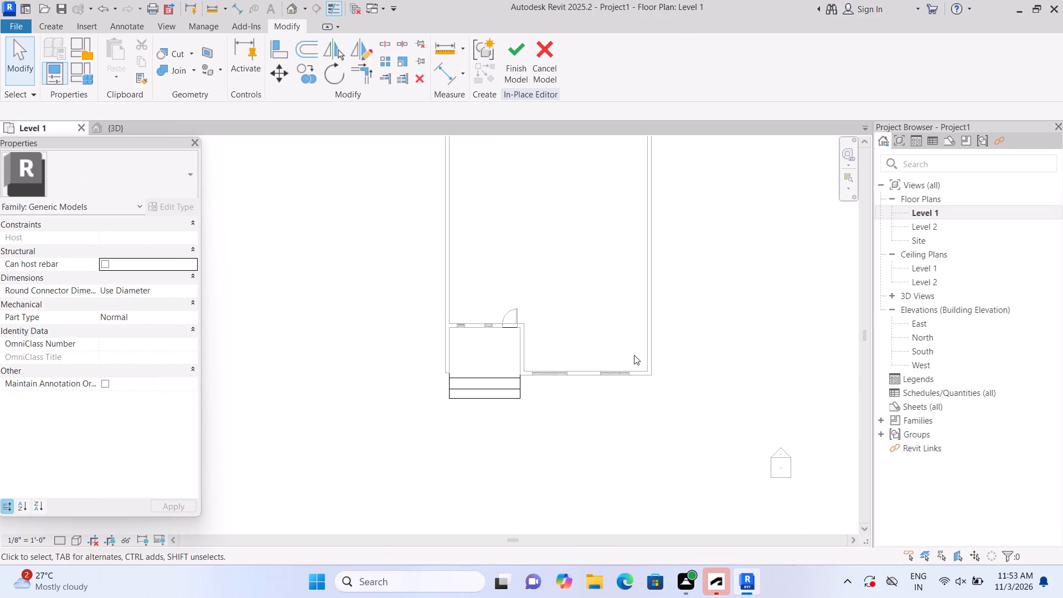
middle_drag(634, 355, 615, 387)
middle_drag(657, 318, 627, 379)
scroll(639, 369, up, 1)
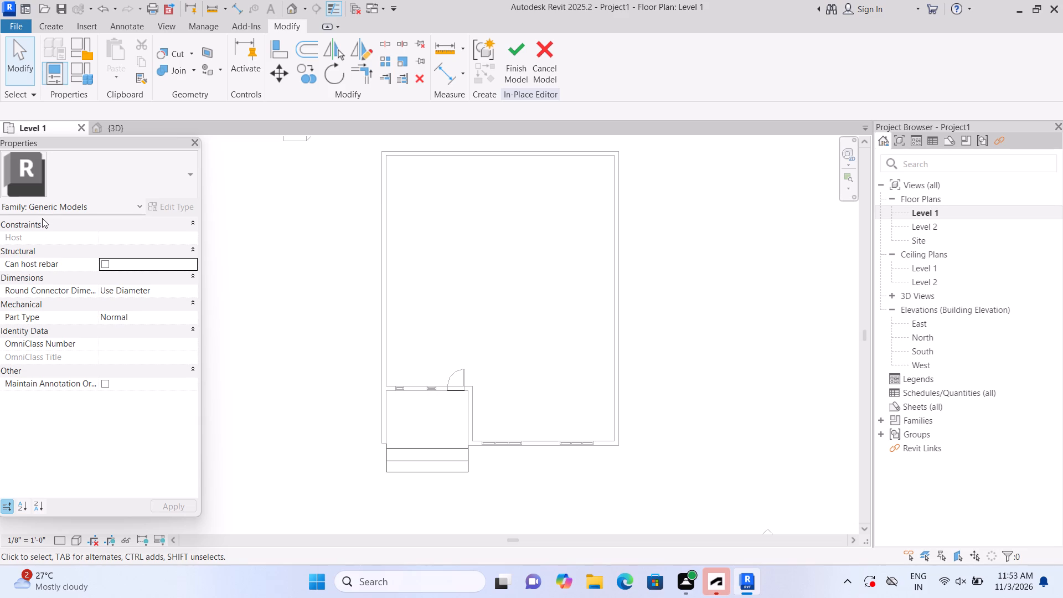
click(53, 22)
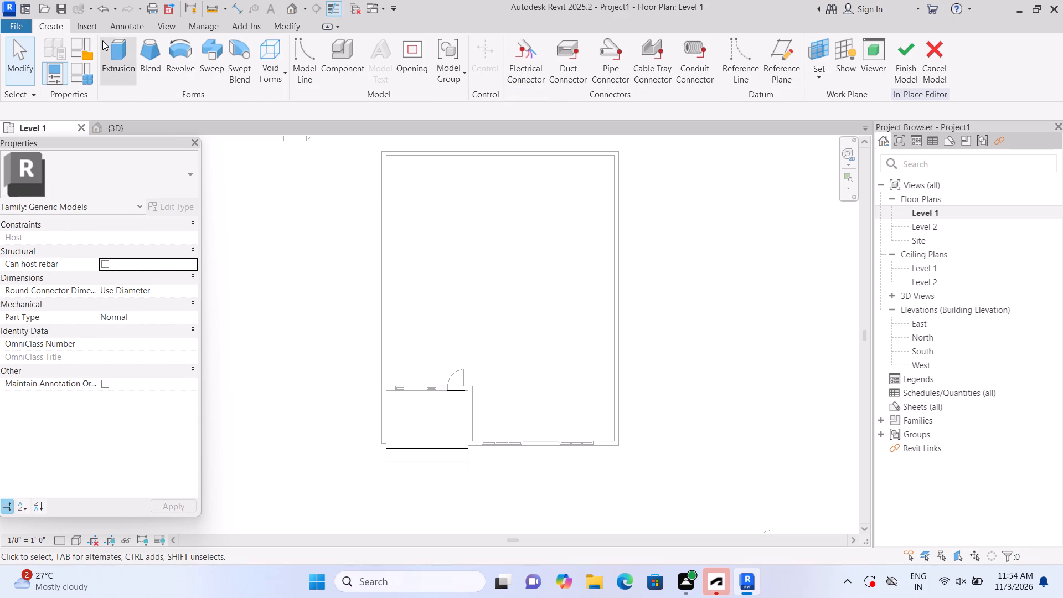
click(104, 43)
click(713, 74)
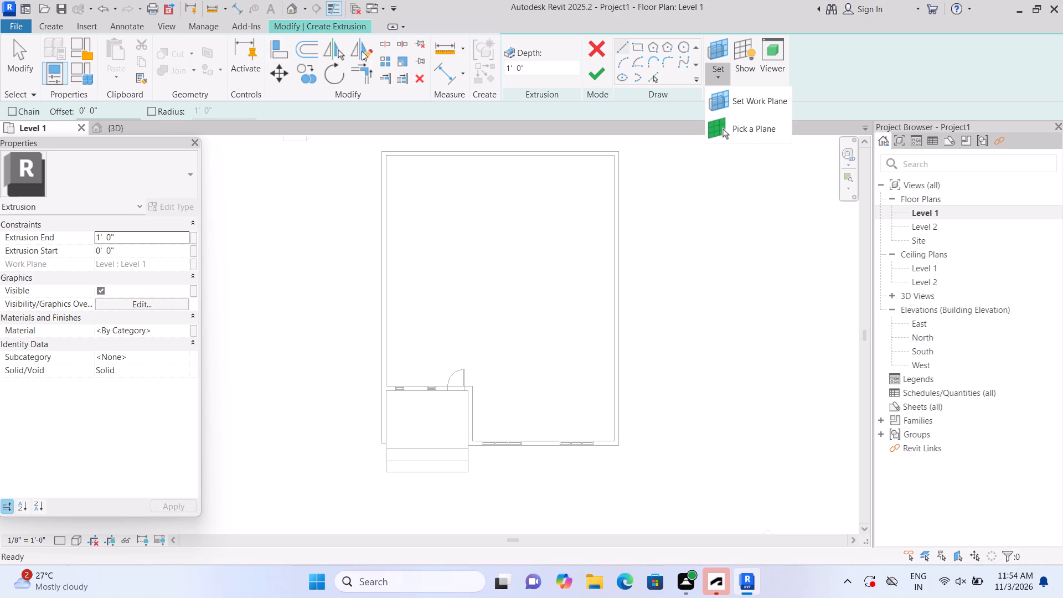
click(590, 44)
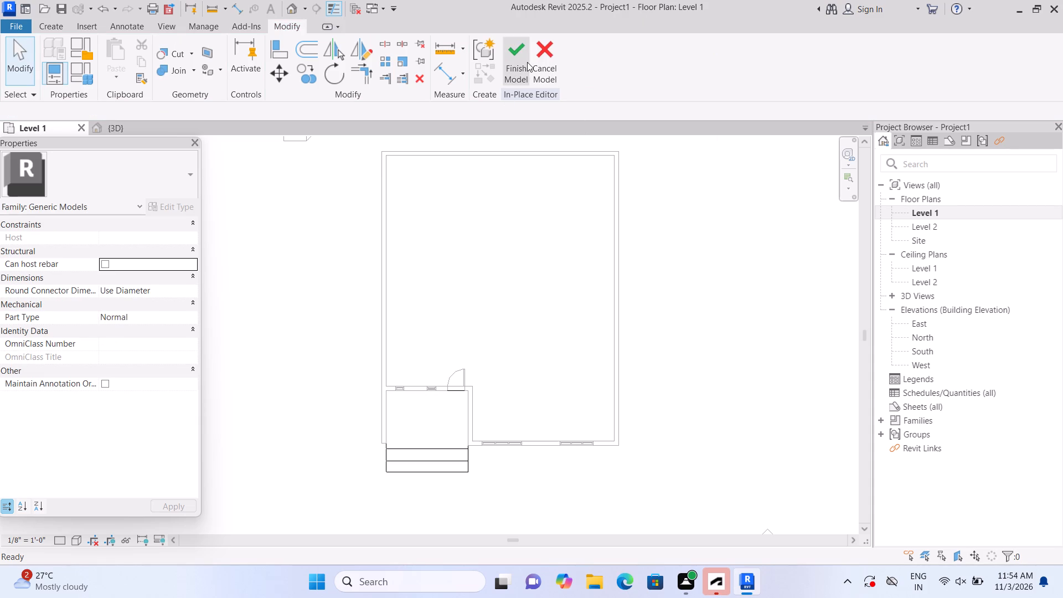
Finish the in-place model containing the porch slab and entry steps.
click(527, 62)
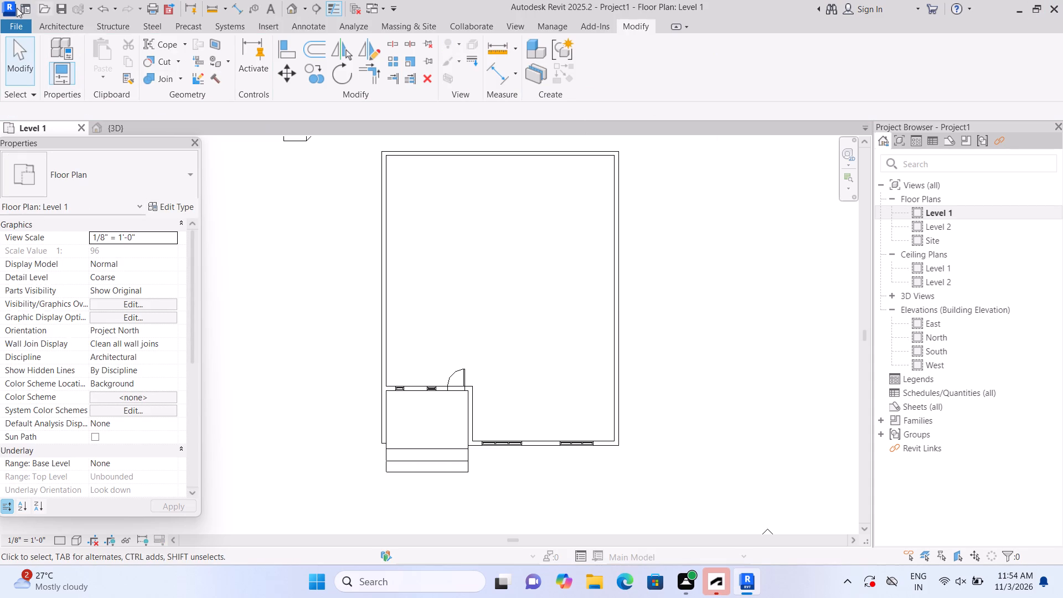
Create a Generic - 12" footprint roof on Level 2 from a slope-defining rectangle about 51' 6" long, spanning the exterior walls' outer corners.
click(75, 27)
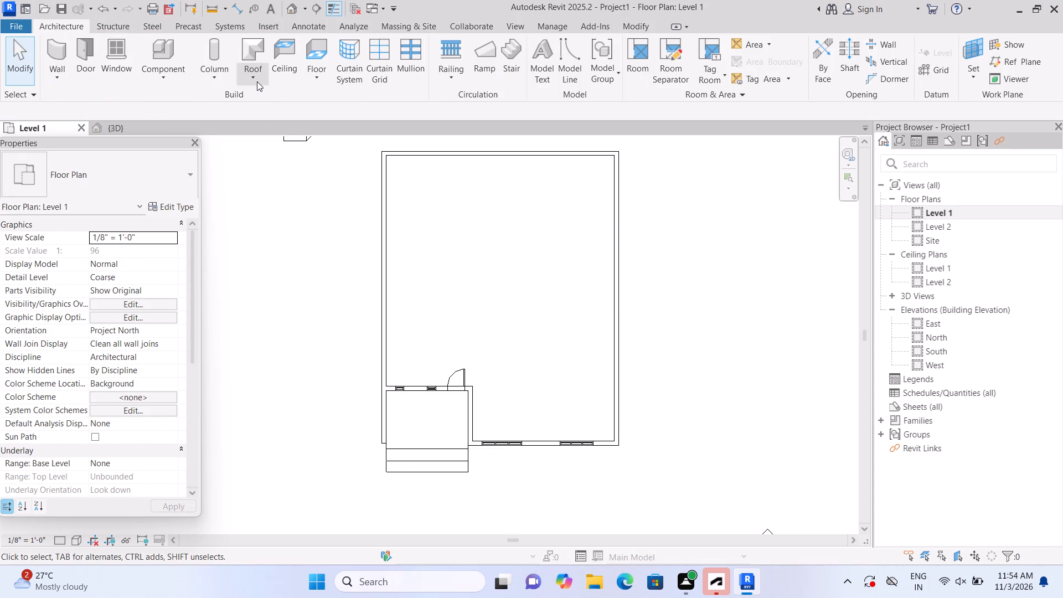
double_click(257, 81)
click(247, 75)
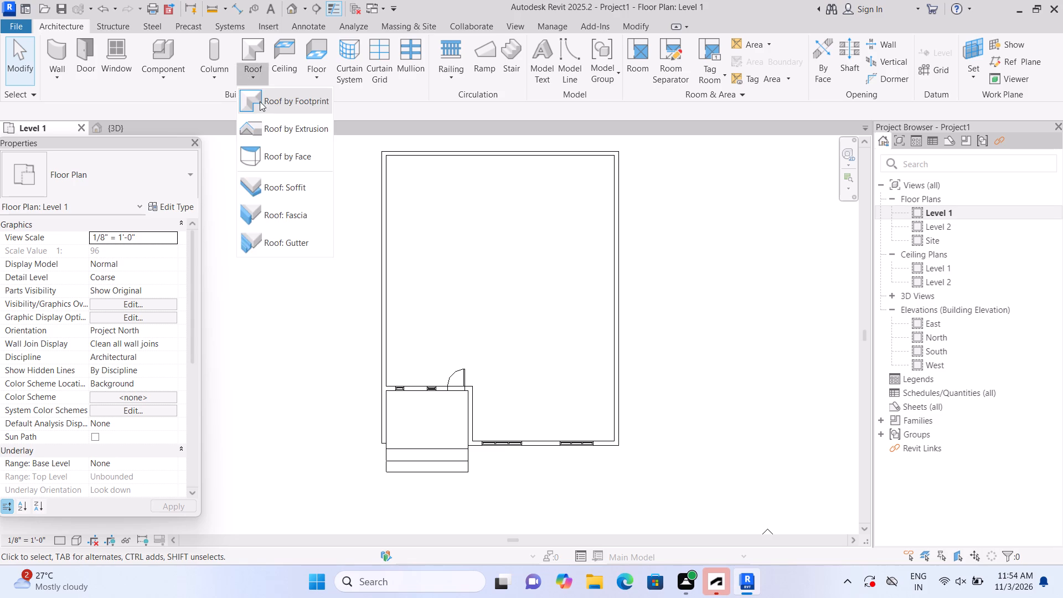
double_click(260, 101)
click(507, 319)
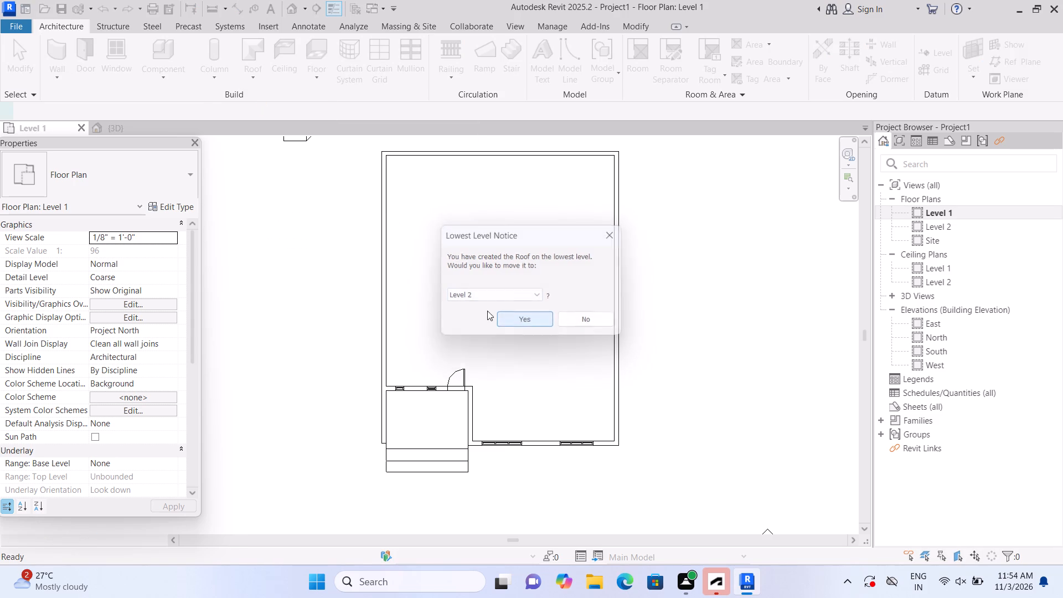
double_click(718, 43)
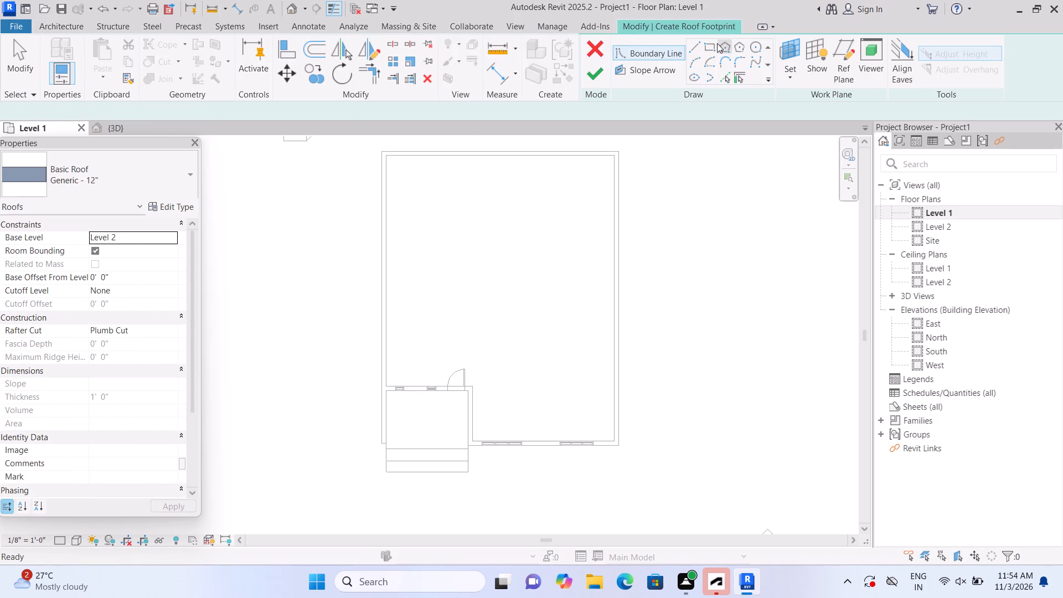
click(703, 49)
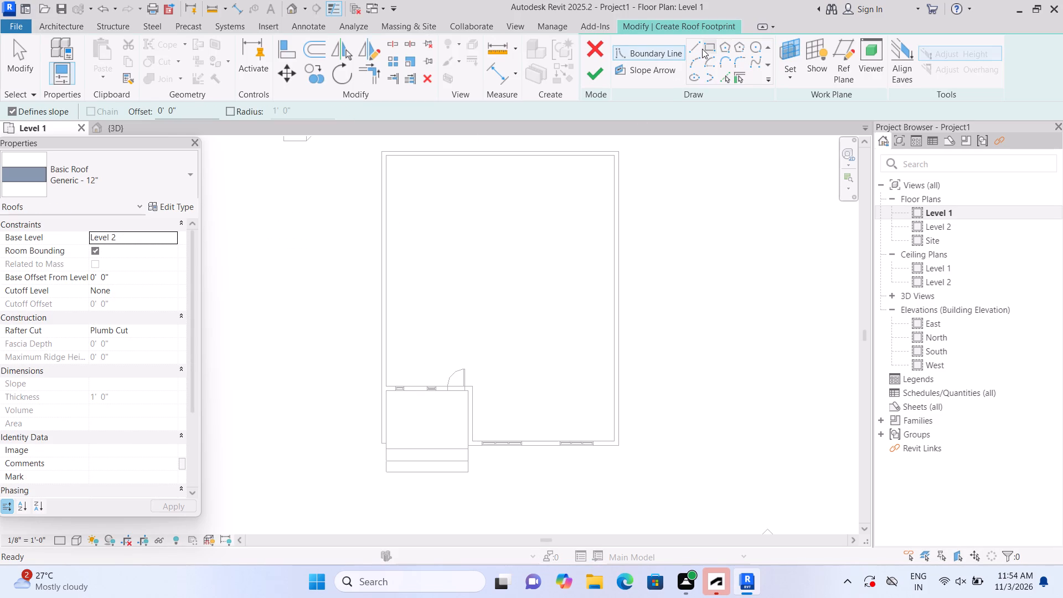
scroll(384, 161, up, 2)
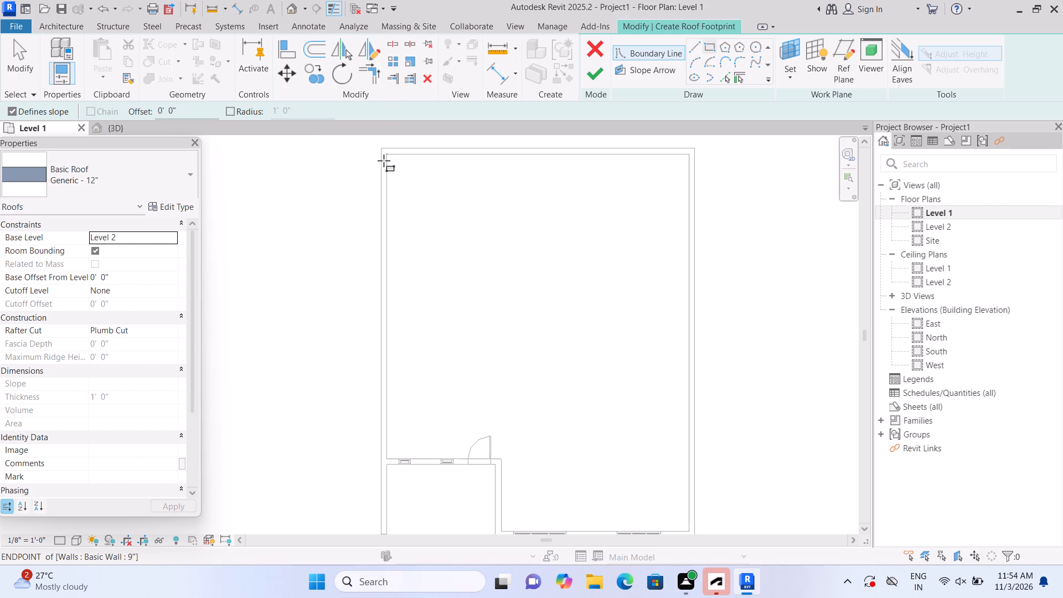
scroll(384, 161, up, 1)
middle_drag(388, 162, 368, 225)
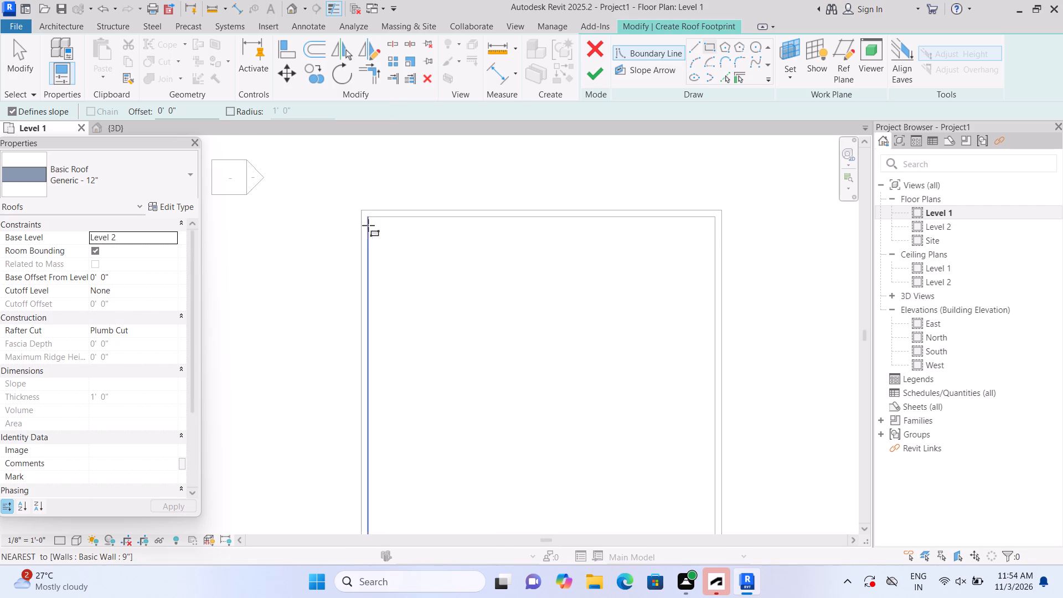
scroll(364, 219, up, 4)
click(360, 200)
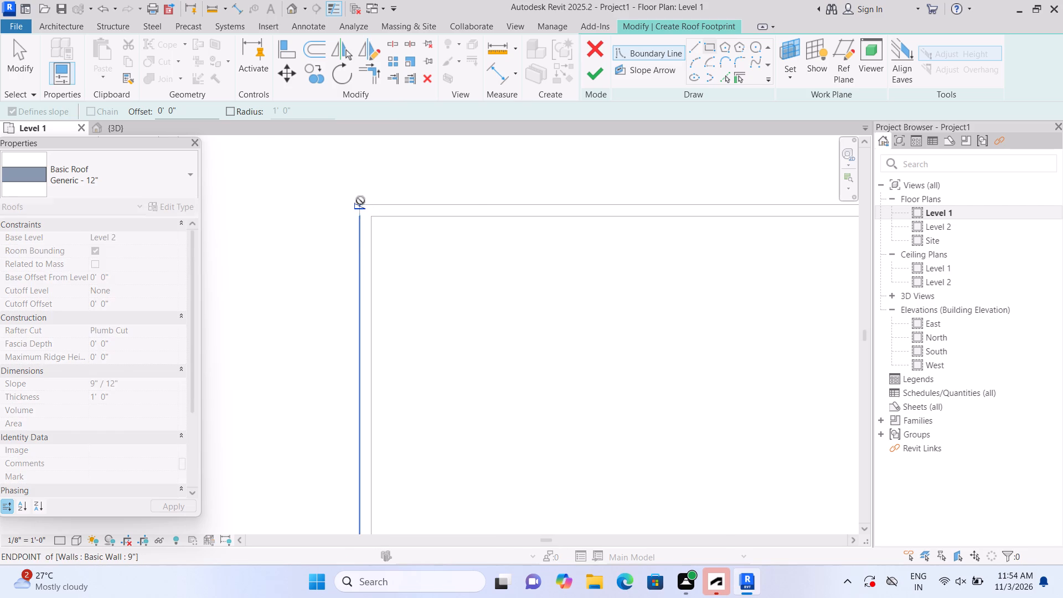
scroll(626, 364, up, 1)
middle_drag(621, 365, 492, 124)
scroll(529, 193, down, 6)
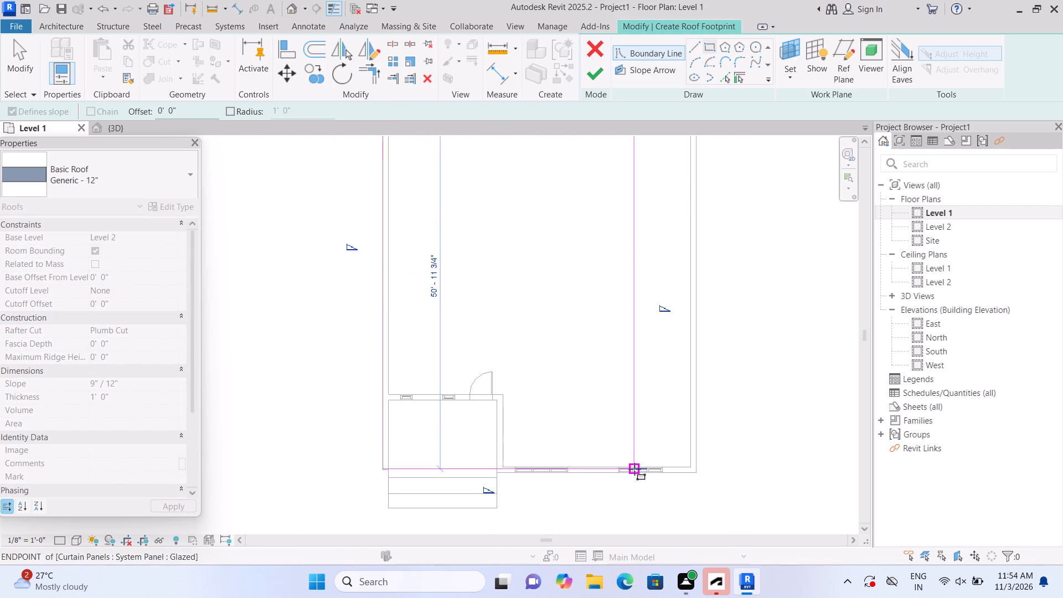
scroll(648, 469, up, 2)
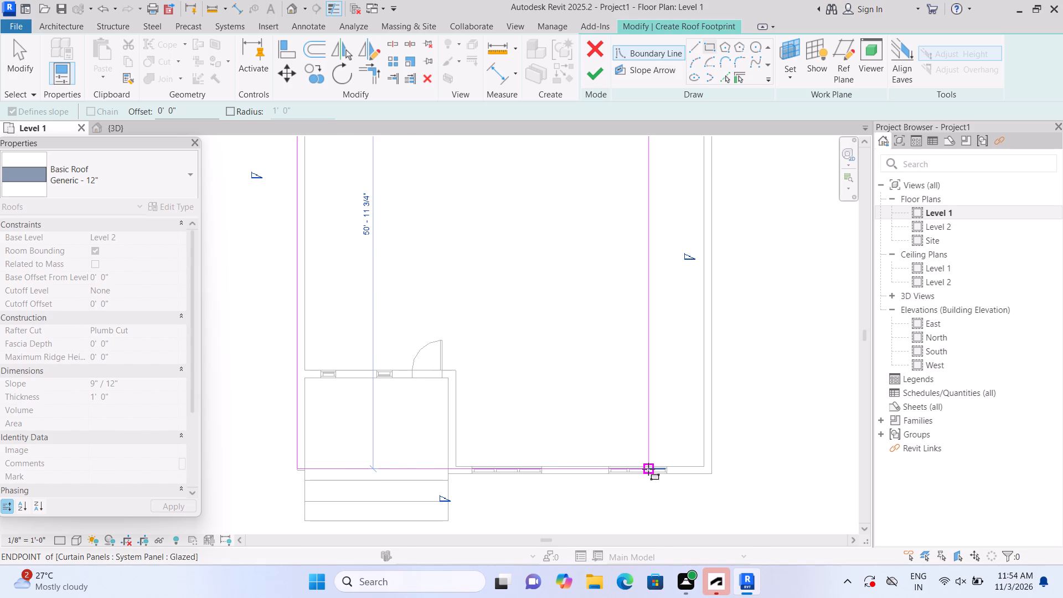
double_click(709, 476)
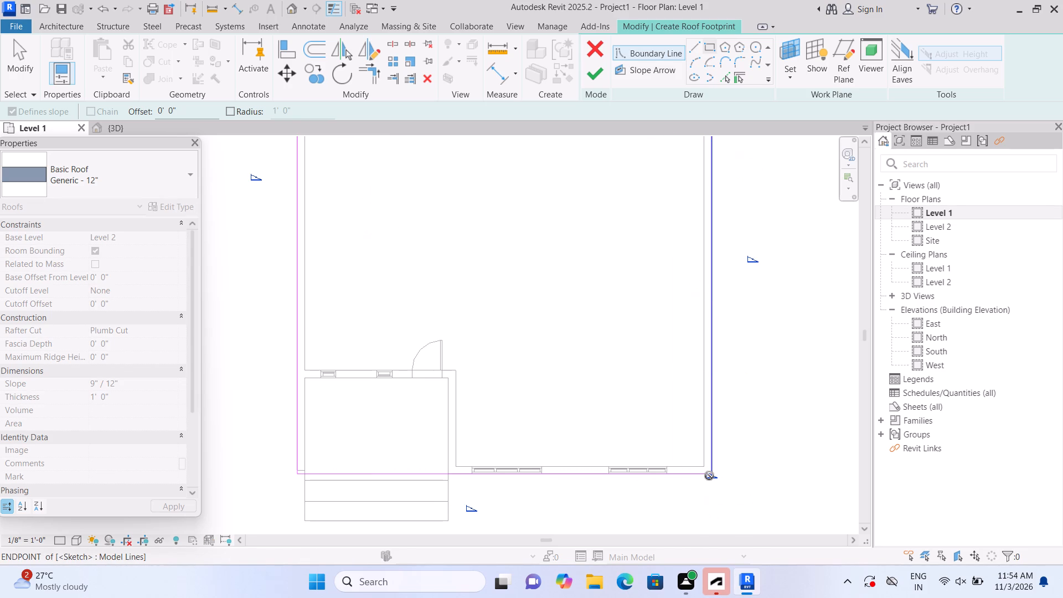
key(Escape)
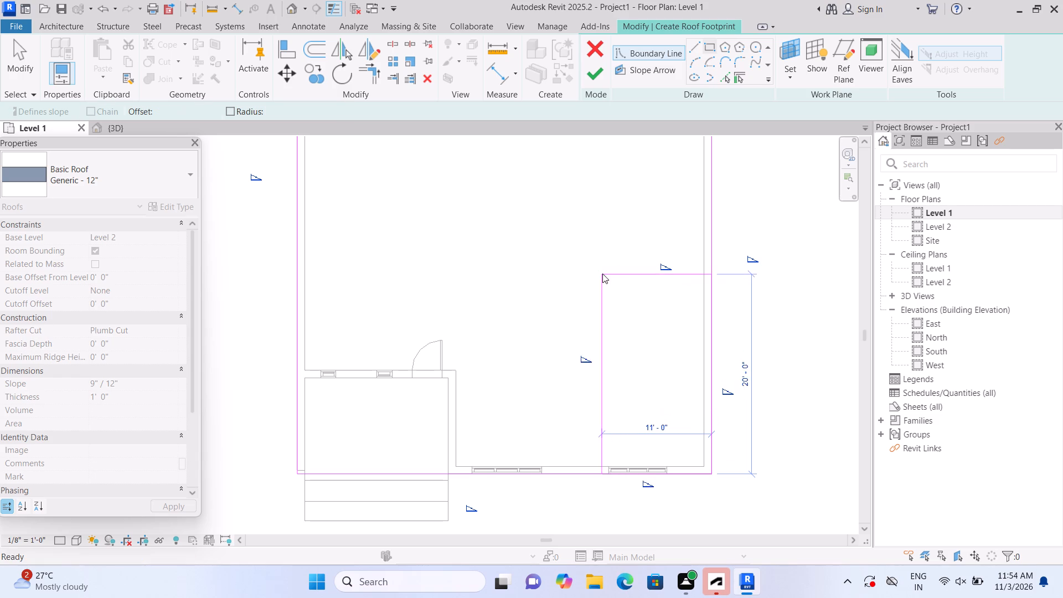
double_click(592, 80)
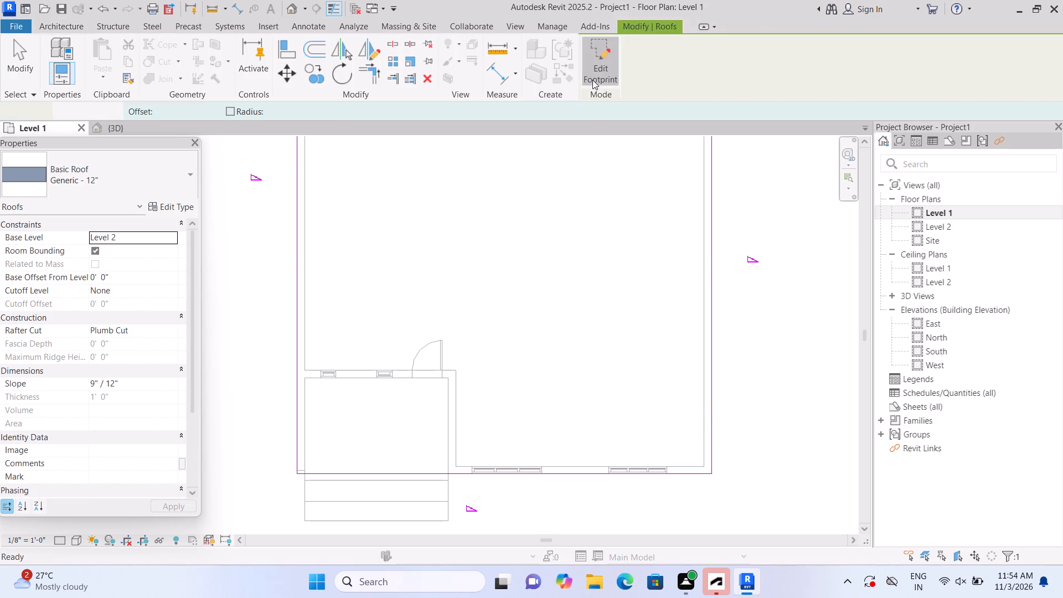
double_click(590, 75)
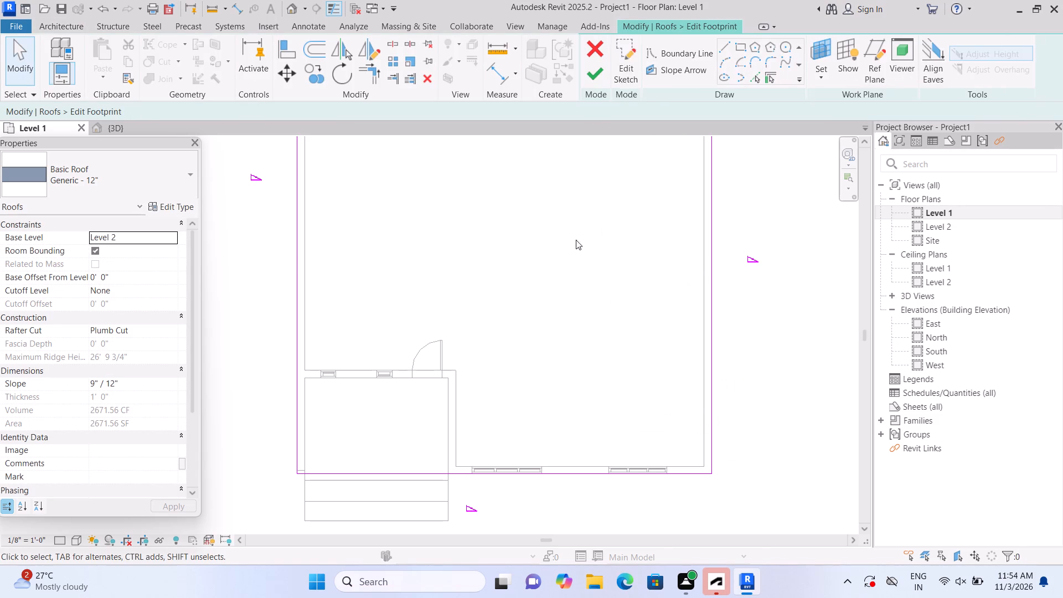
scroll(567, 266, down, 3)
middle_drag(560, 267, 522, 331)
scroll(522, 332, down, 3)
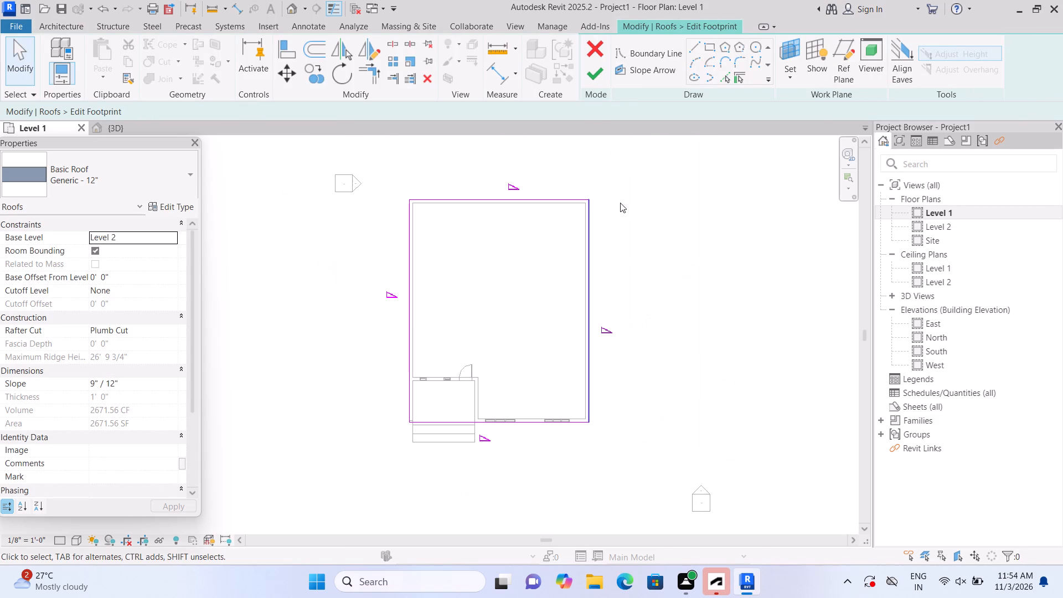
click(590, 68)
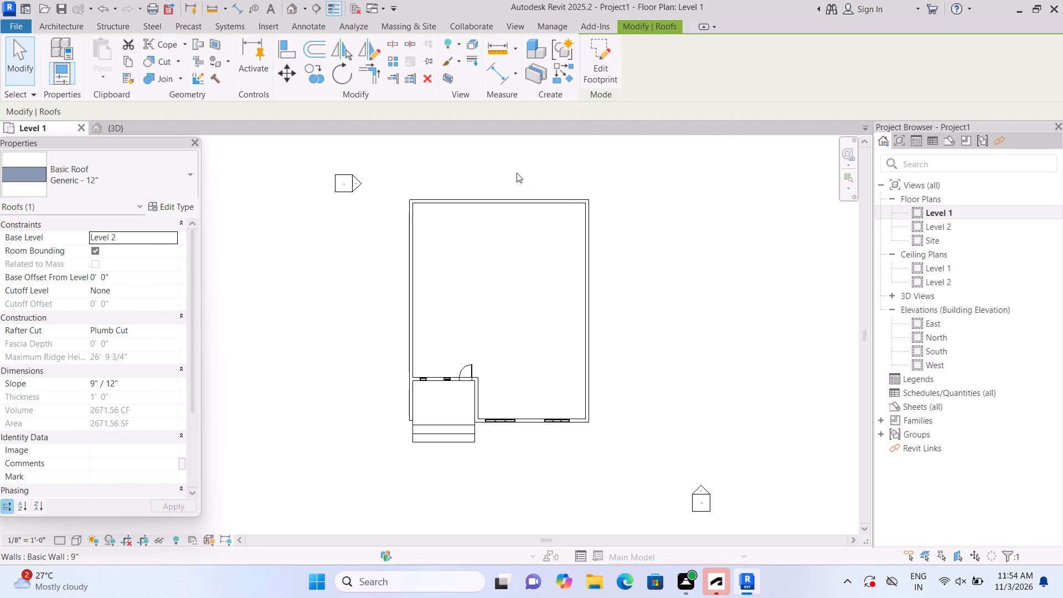
In the 3D view, set the roof's slope to 0 to make it flat.
click(287, 10)
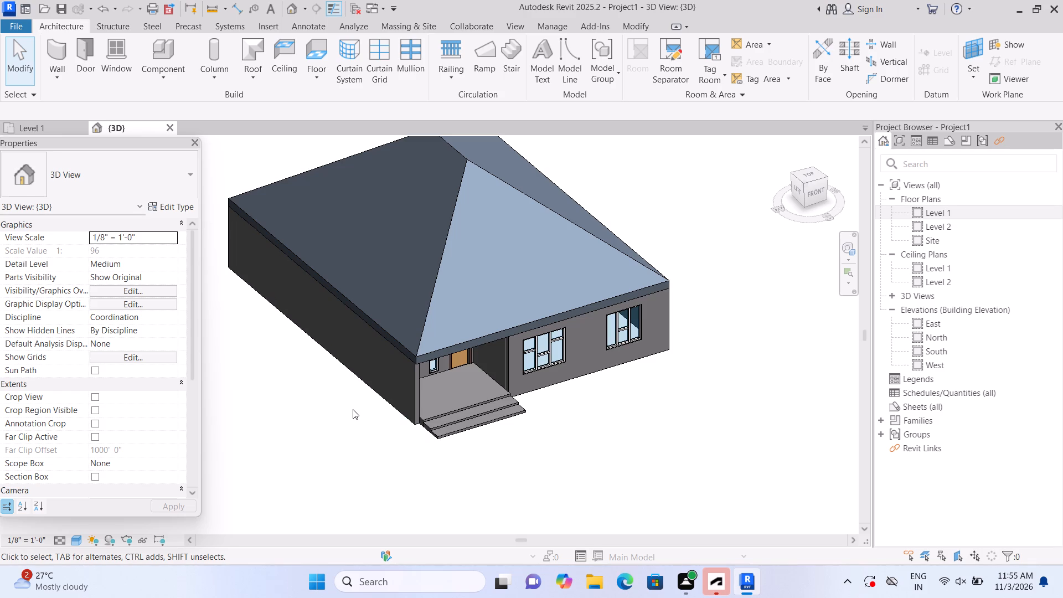
middle_drag(357, 384, 334, 456)
middle_drag(329, 421, 329, 427)
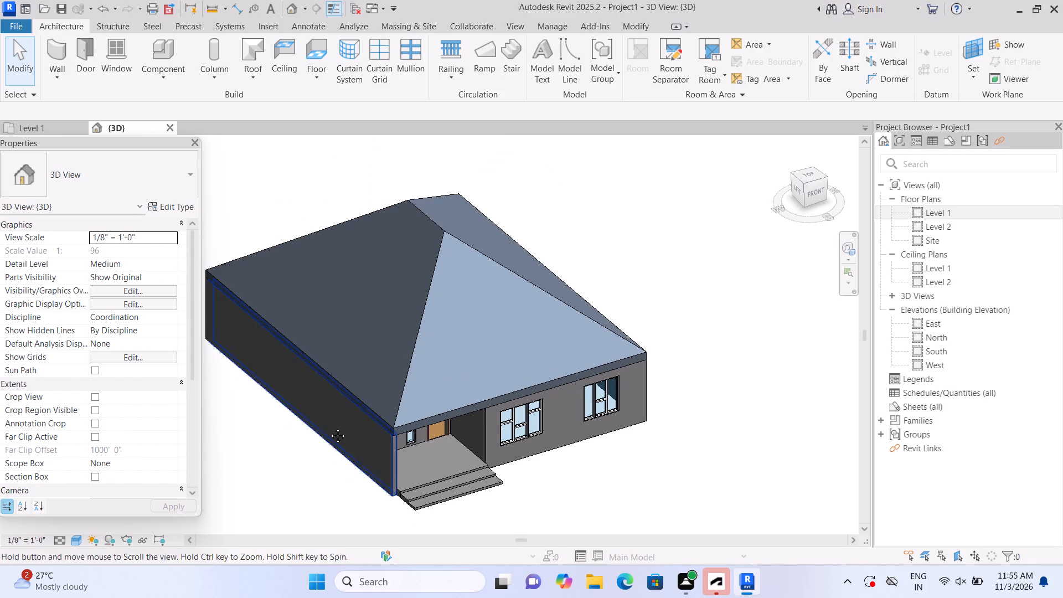
middle_drag(329, 427, 333, 443)
middle_drag(334, 443, 374, 389)
click(477, 276)
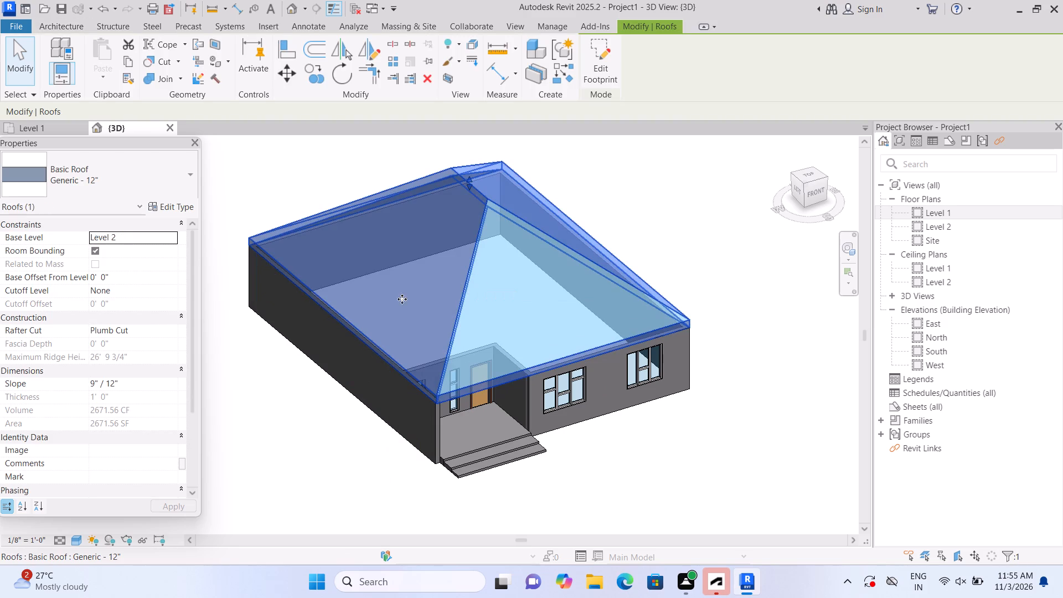
click(128, 383)
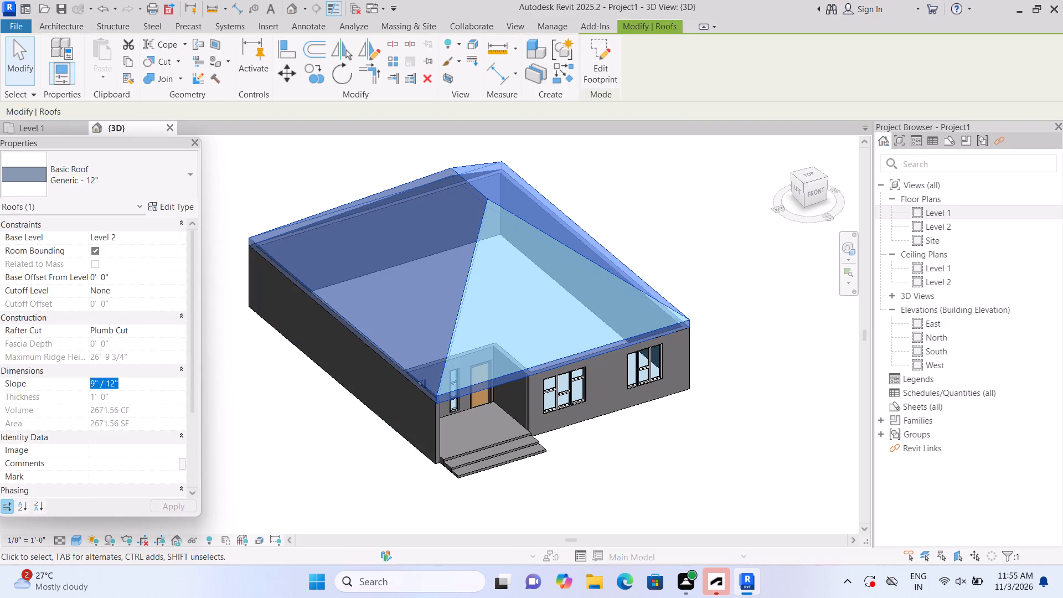
key(BackSpace)
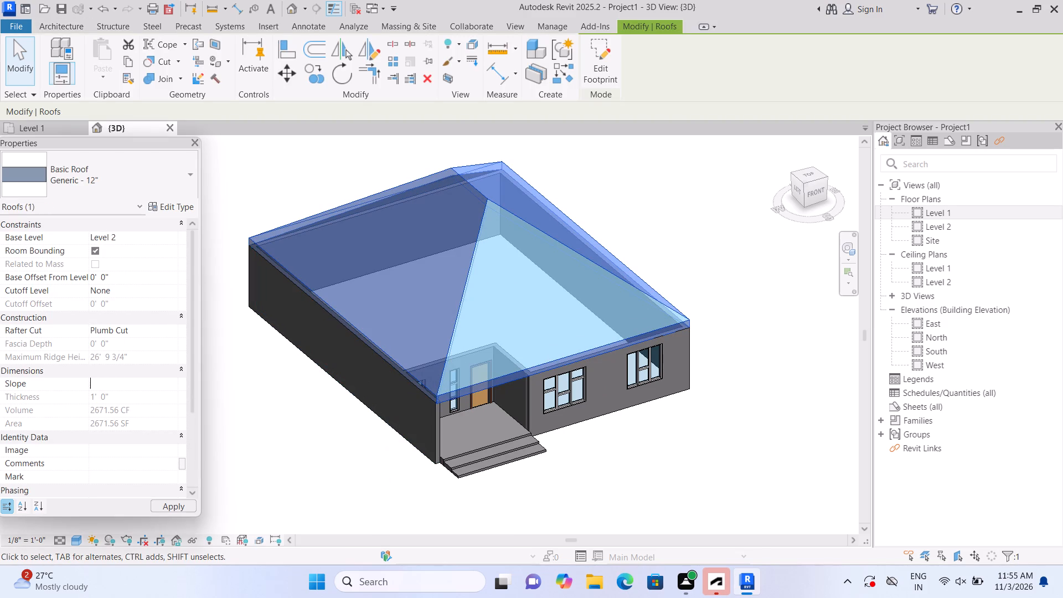
key(0)
key(Return)
double_click(267, 439)
Examine the flat roof and how it covers the porch, entry steps and exterior walls in 3D.
middle_drag(354, 461, 343, 455)
scroll(417, 479, up, 3)
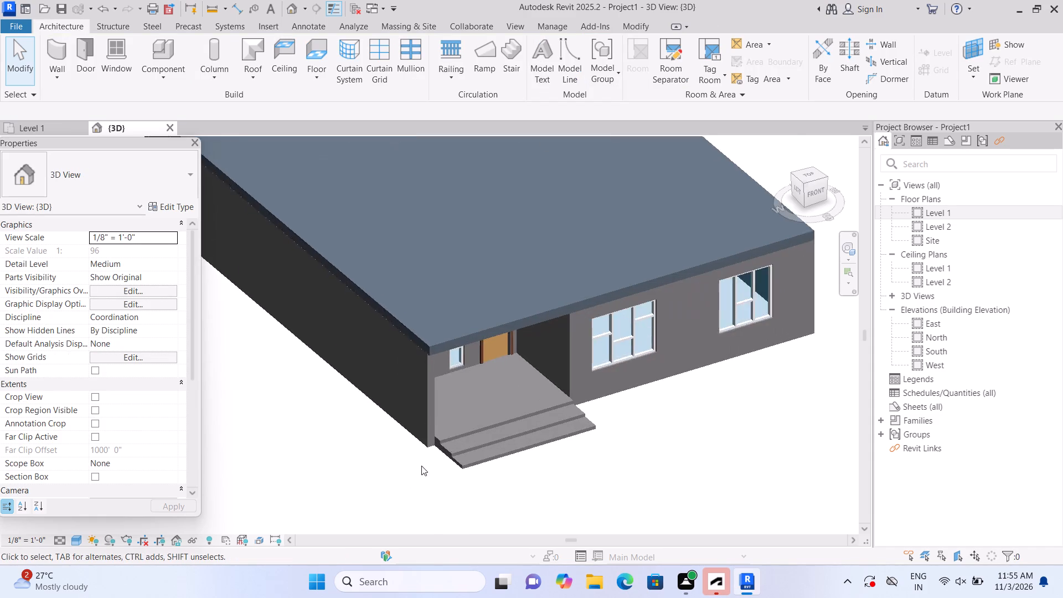
scroll(421, 466, up, 7)
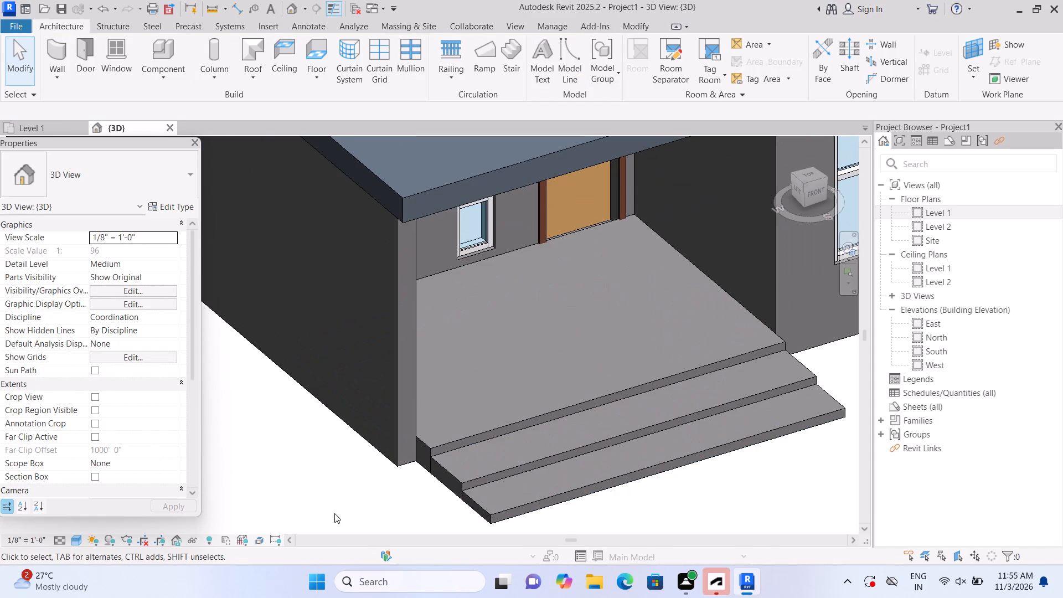
scroll(334, 513, down, 7)
middle_drag(334, 513, 345, 503)
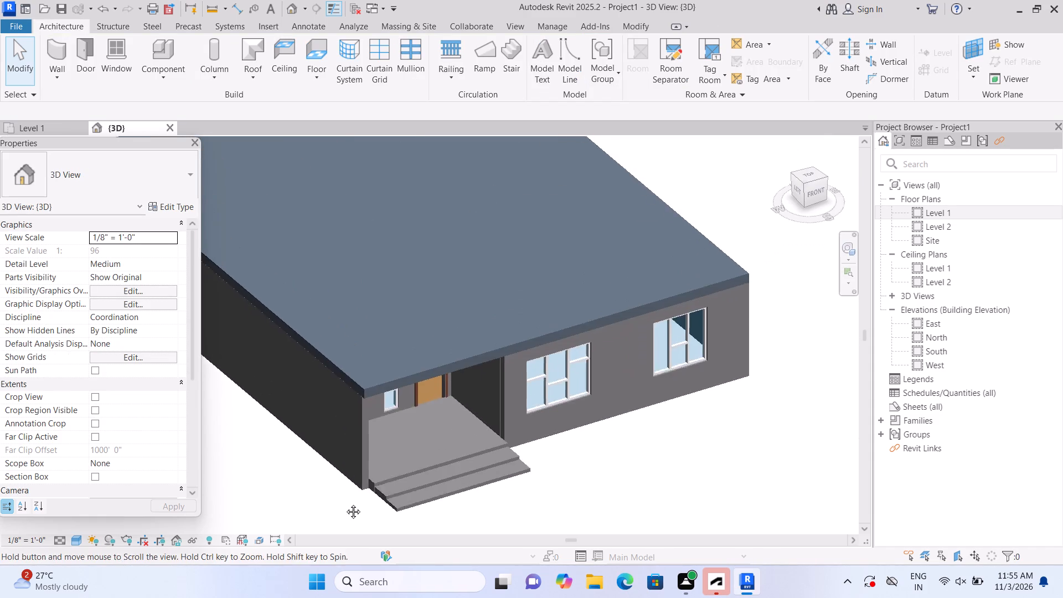
middle_drag(345, 503, 360, 491)
scroll(363, 496, down, 3)
middle_drag(373, 495, 449, 493)
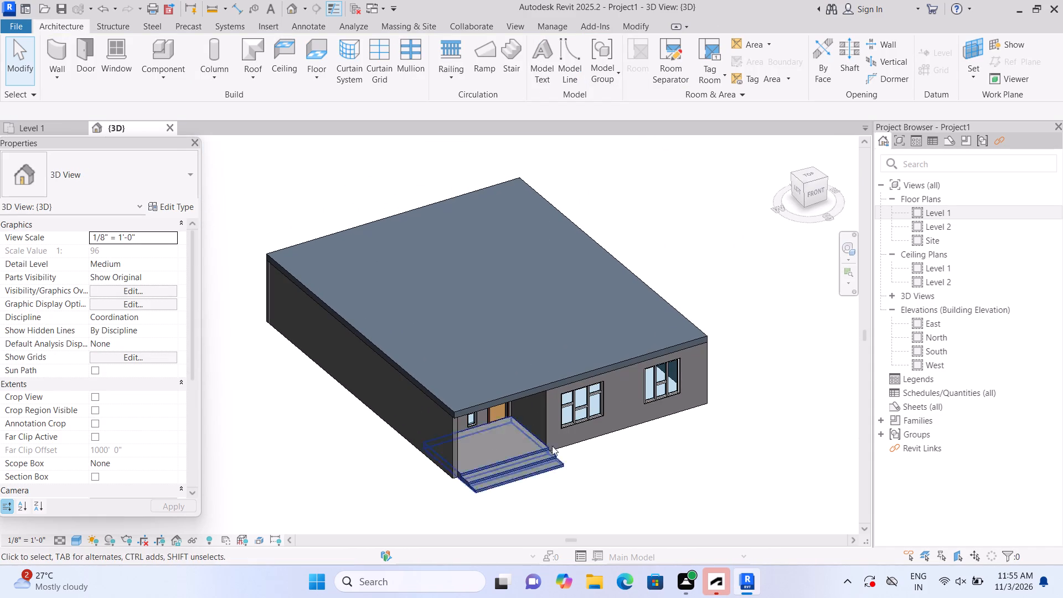
Open the Level 2 floor plan.
double_click(918, 213)
double_click(919, 225)
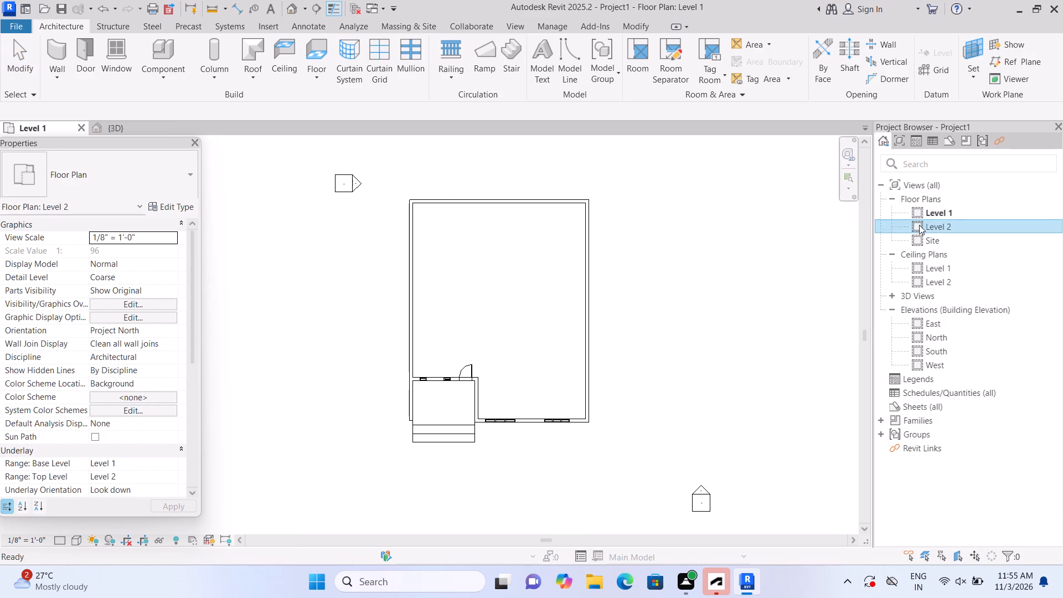
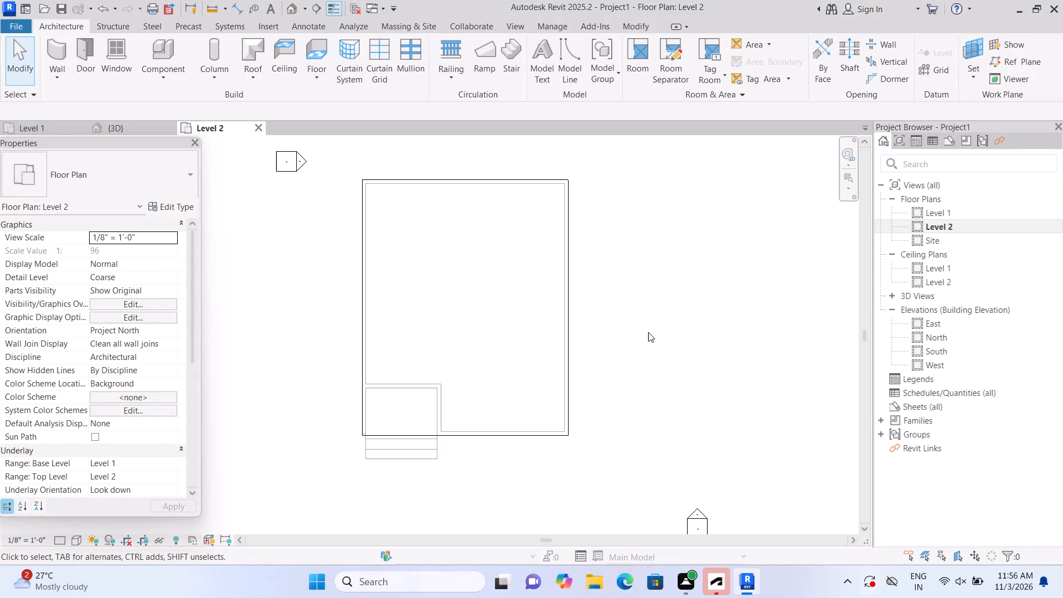
Start the Wall command on Level 2, ready to draw from the southwest corner of the house's exterior walls.
scroll(654, 343, down, 1)
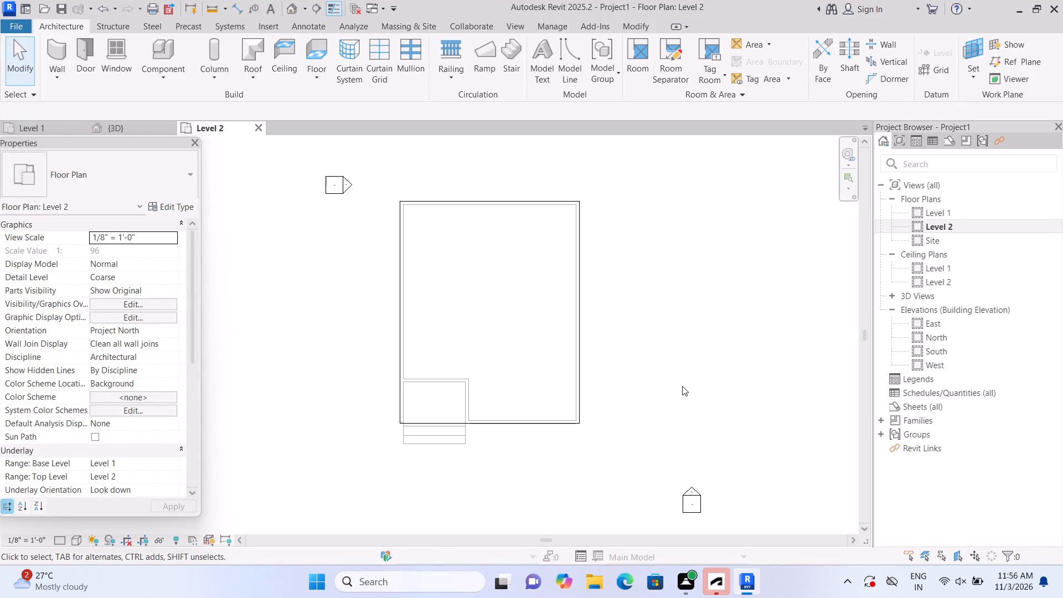
scroll(391, 351, up, 2)
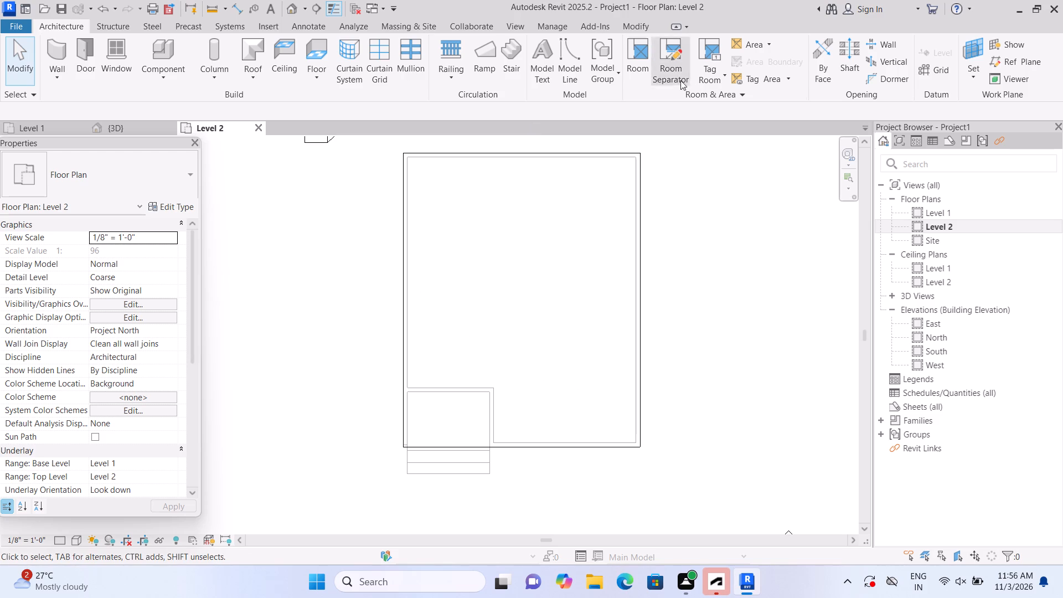
click(55, 43)
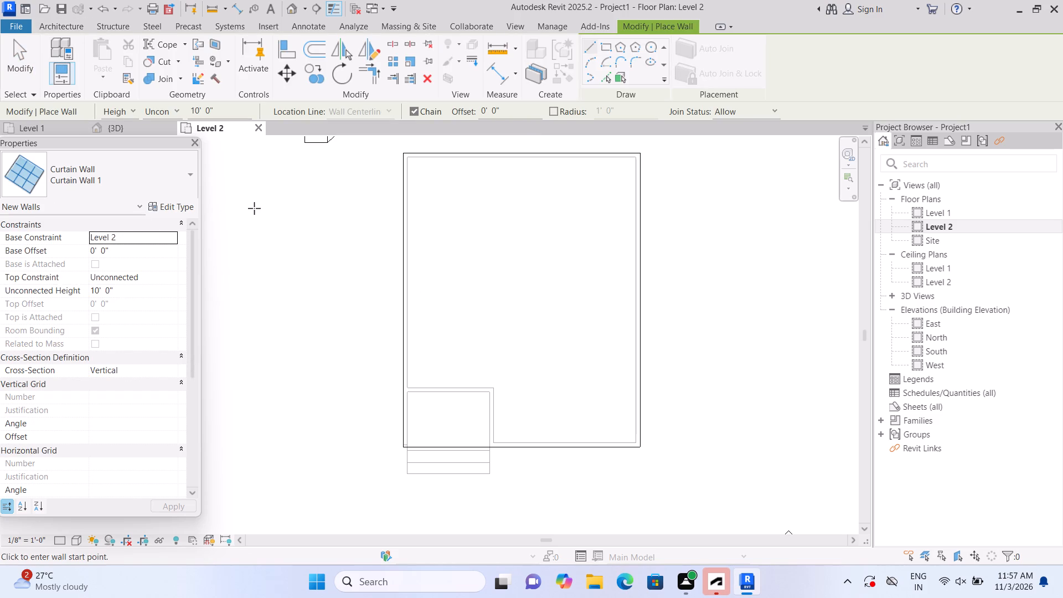
middle_drag(257, 212, 277, 230)
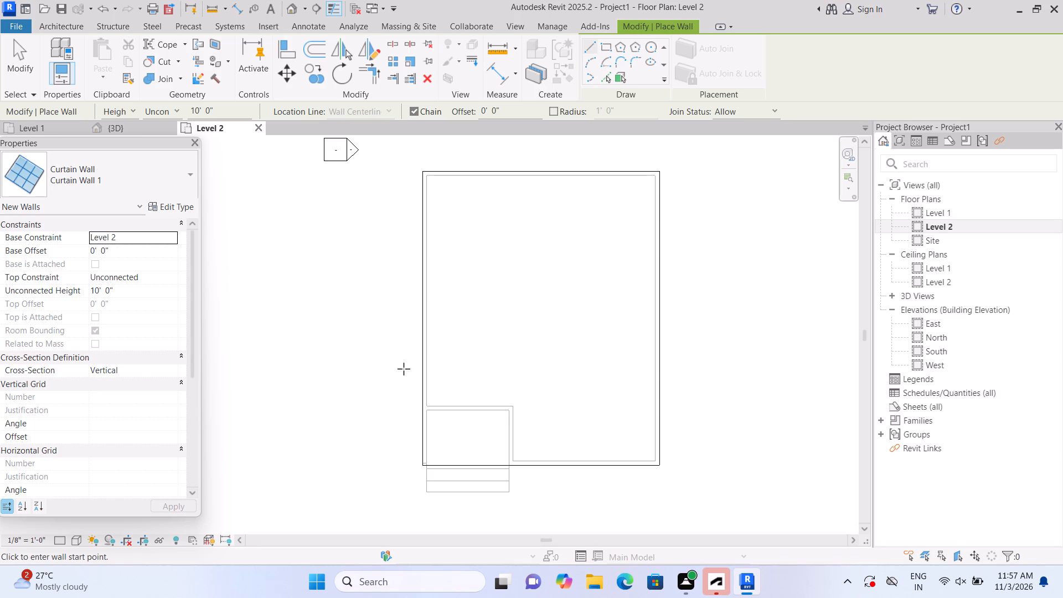
middle_drag(352, 364, 324, 346)
middle_drag(340, 323, 365, 363)
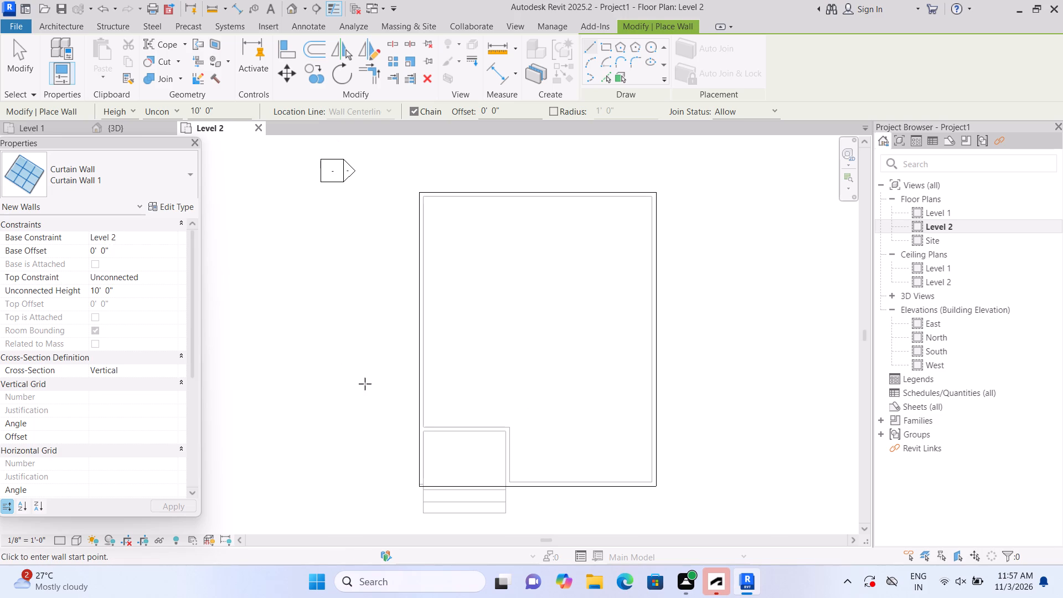
scroll(426, 485, up, 2)
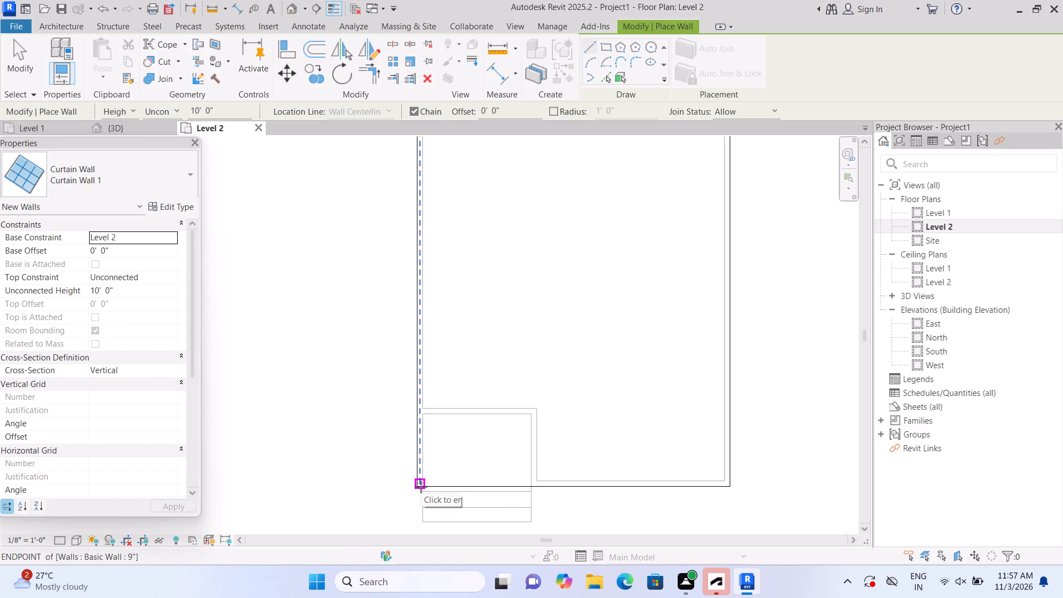
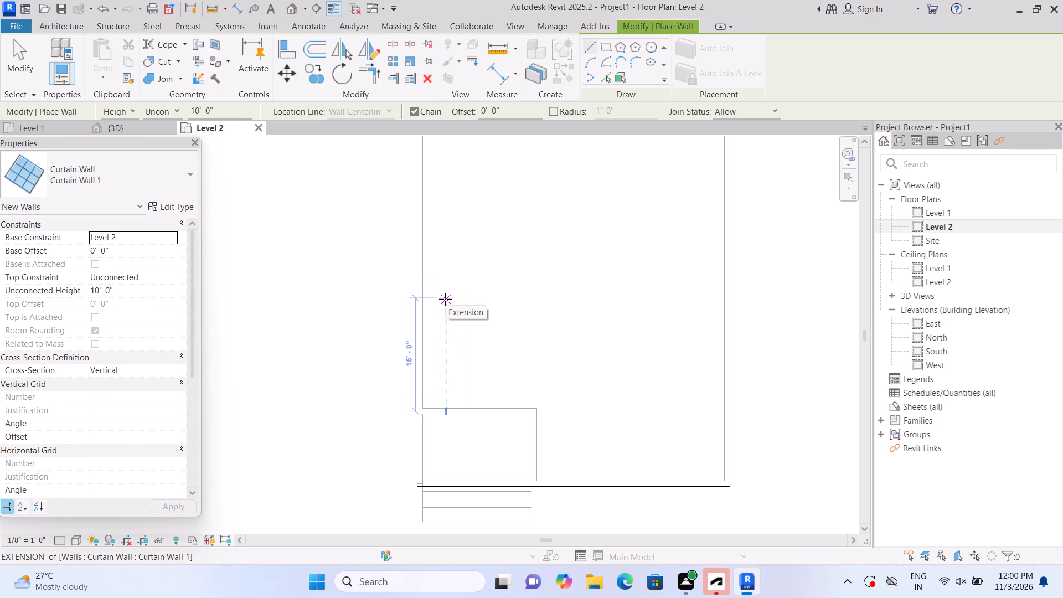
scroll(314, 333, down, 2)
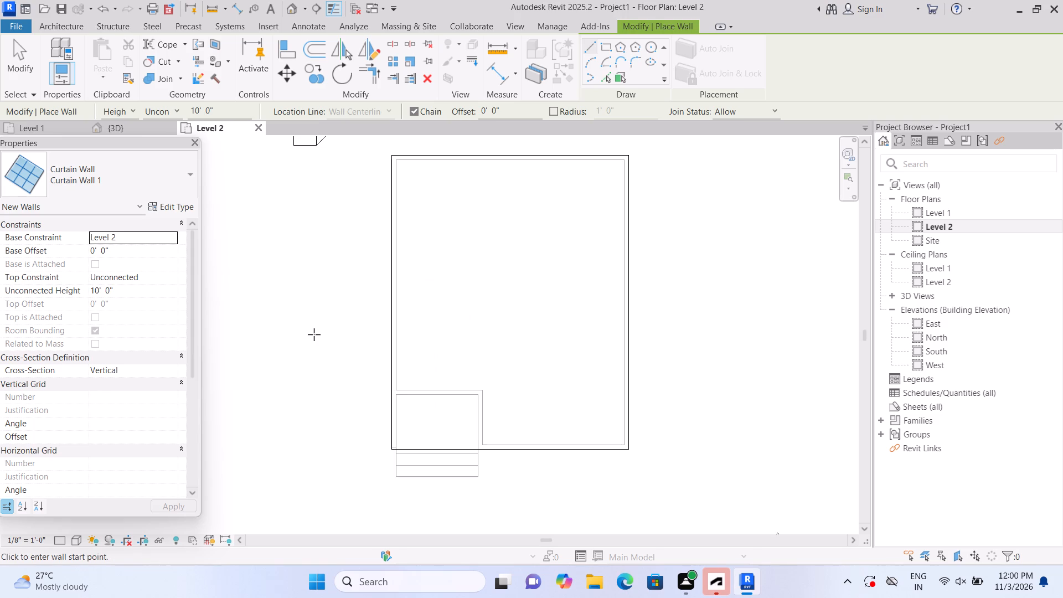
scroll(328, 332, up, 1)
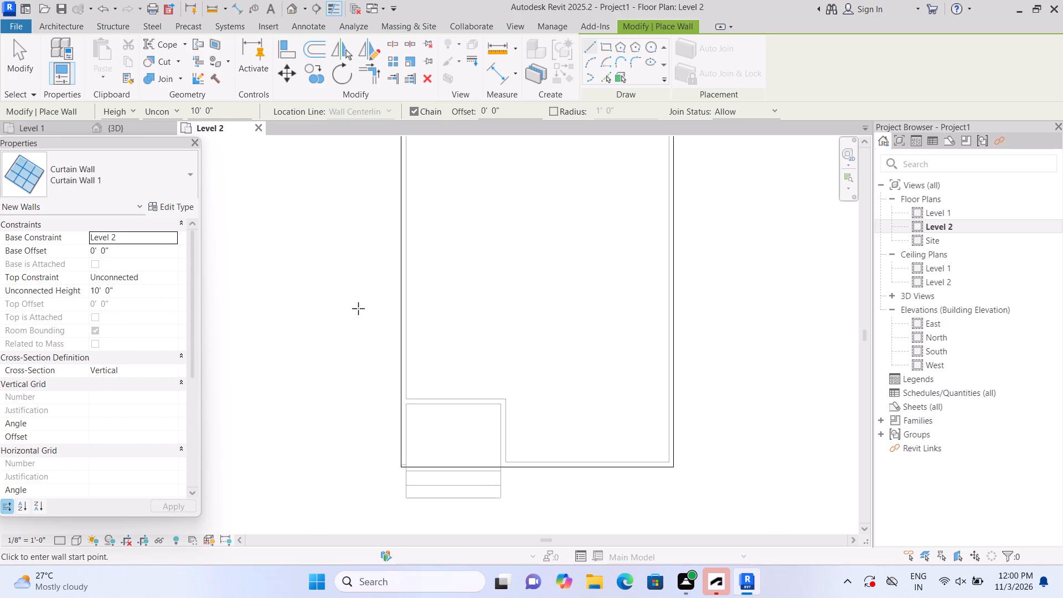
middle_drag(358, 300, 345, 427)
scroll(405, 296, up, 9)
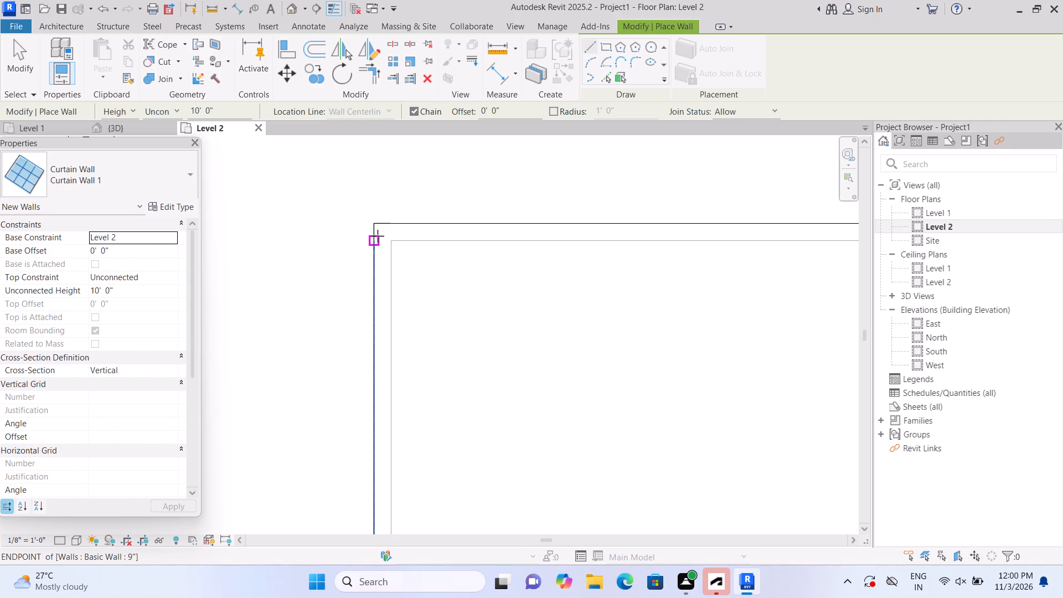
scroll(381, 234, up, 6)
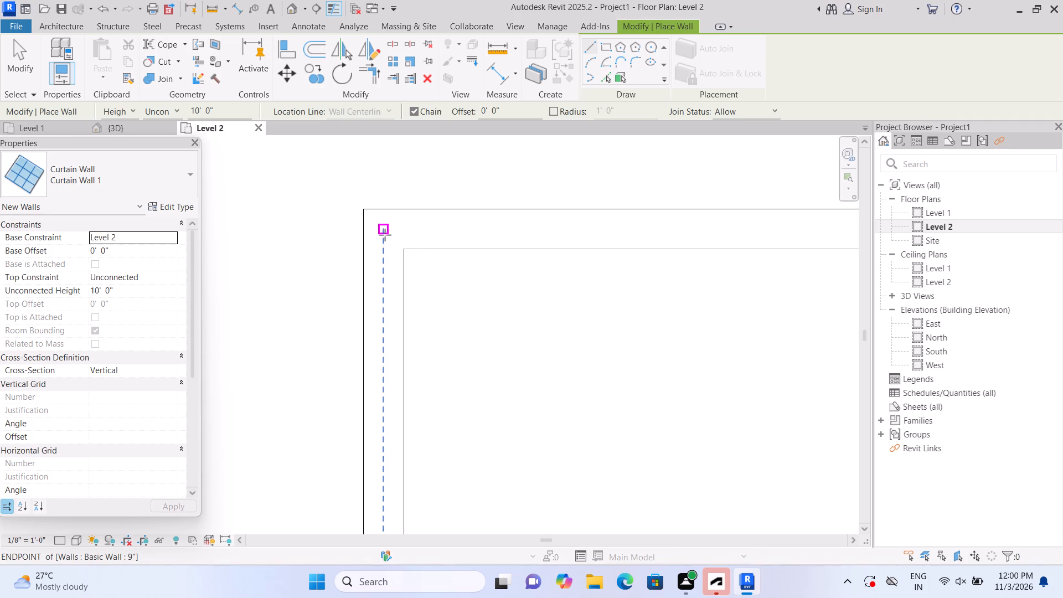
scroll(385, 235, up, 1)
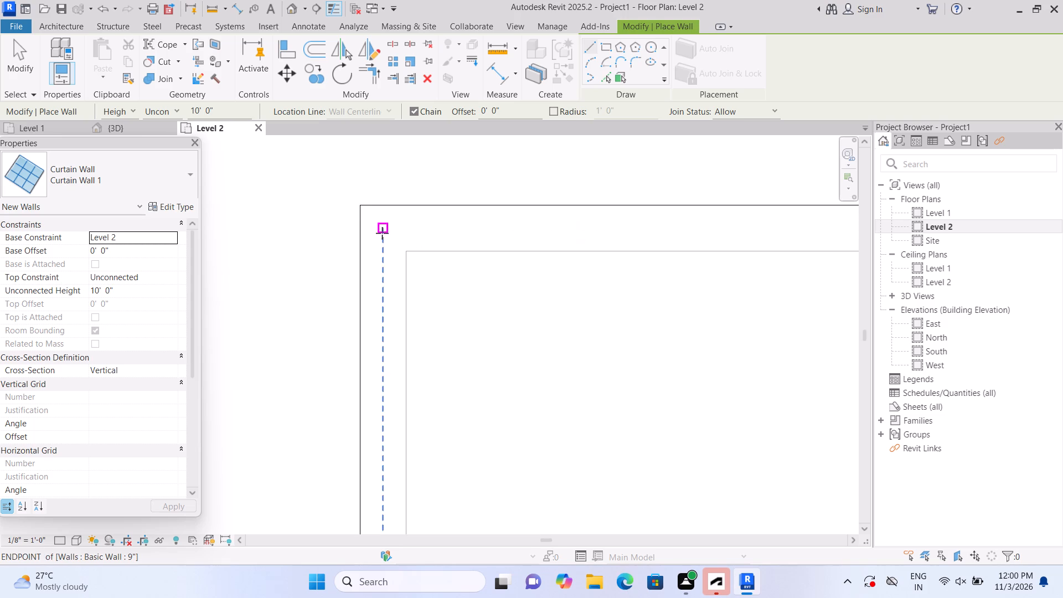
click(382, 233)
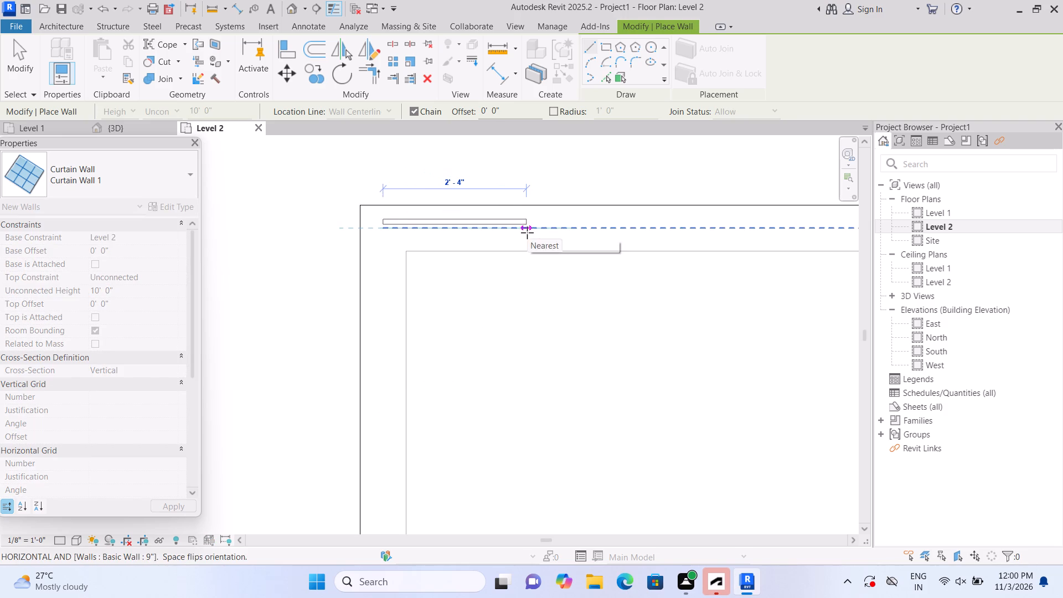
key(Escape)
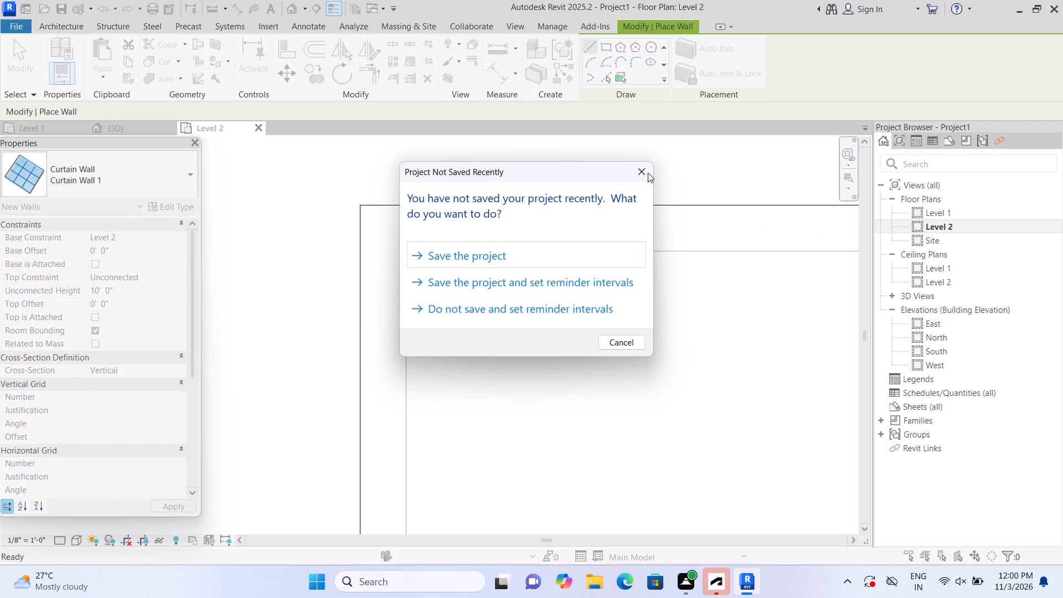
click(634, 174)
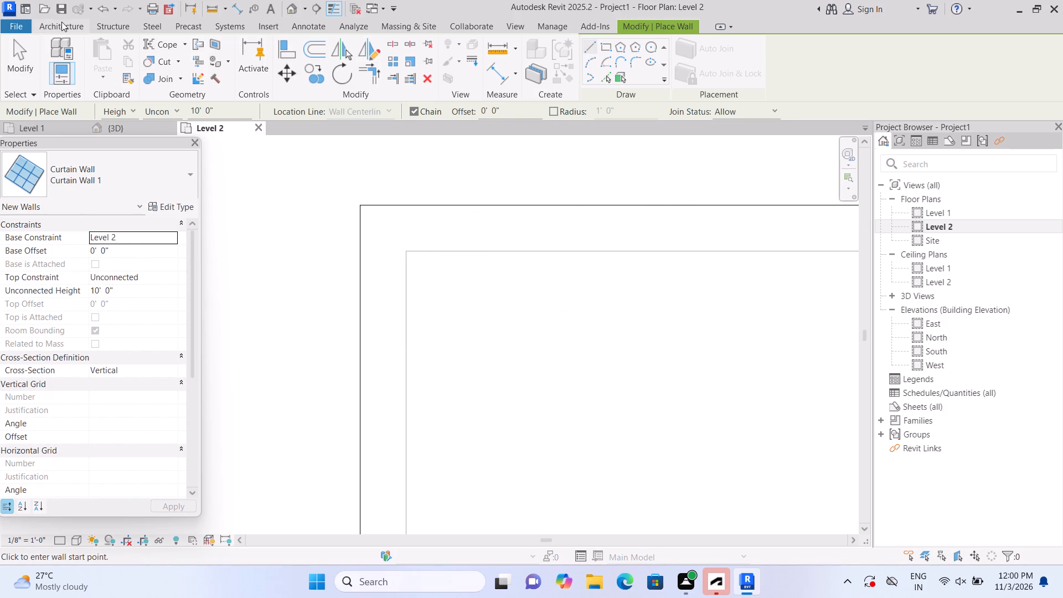
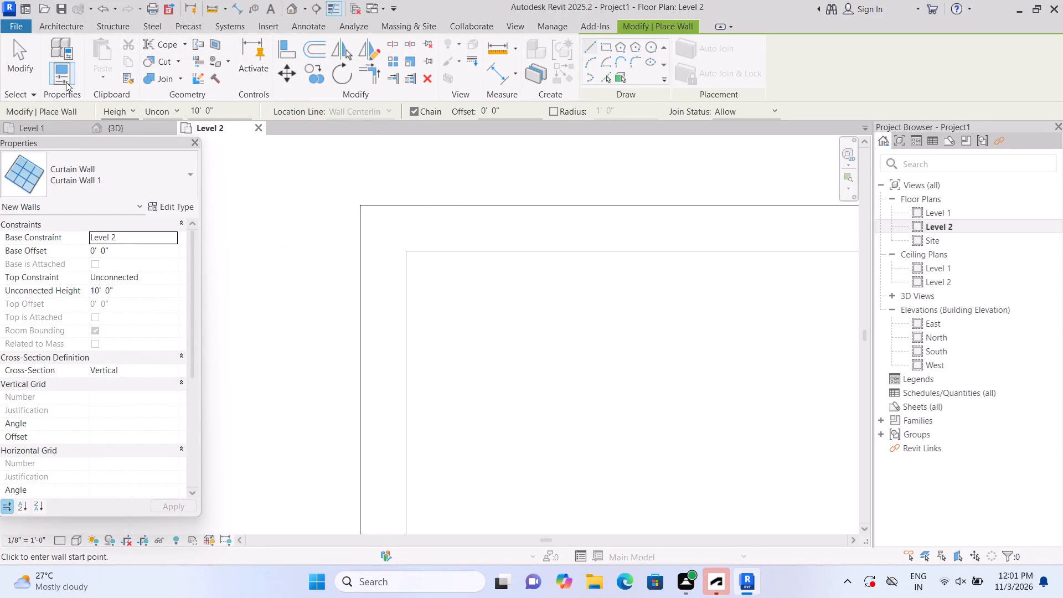
Start the Wall tool on Level 2 with the Basic Wall 9" type in place of the curtain wall.
click(60, 28)
click(58, 44)
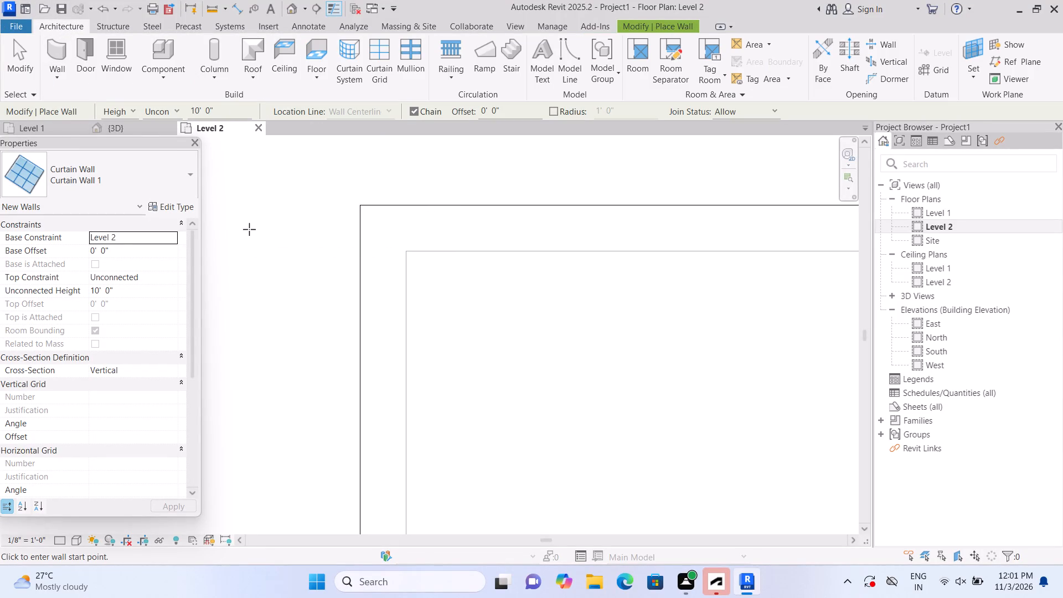
click(60, 49)
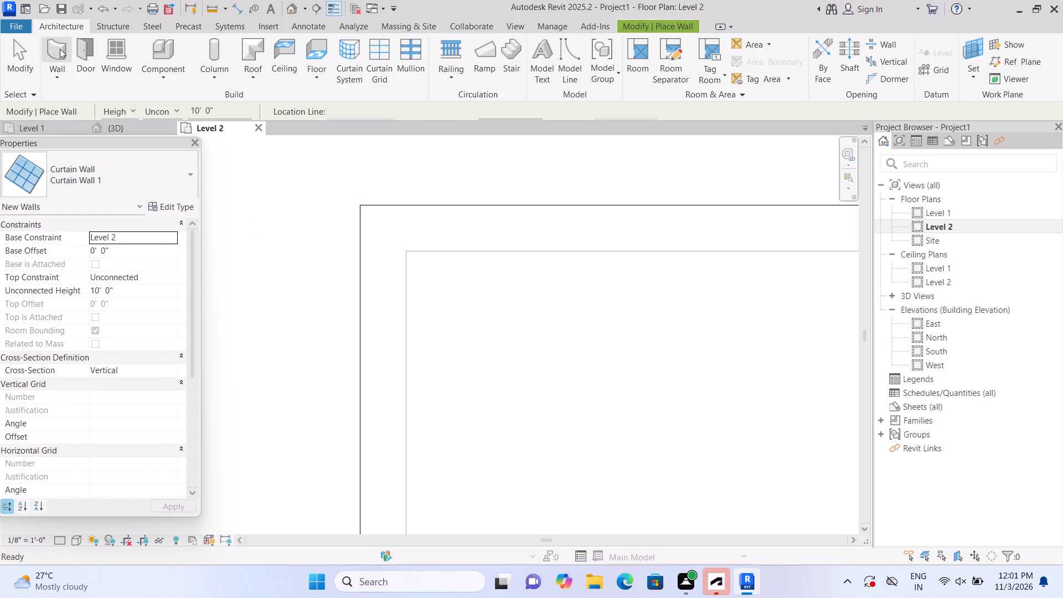
triple_click(58, 49)
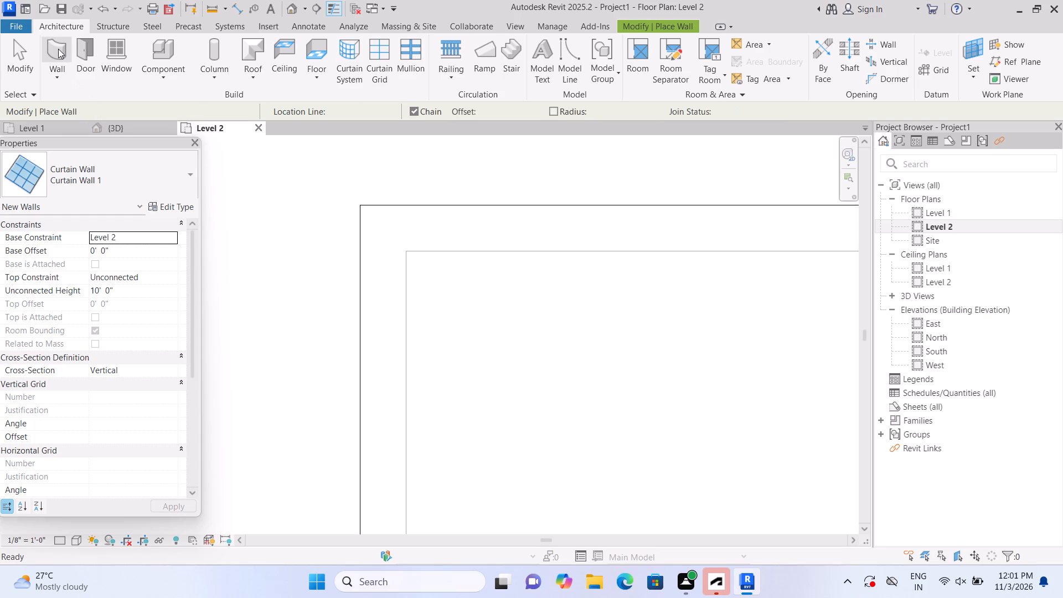
double_click(190, 174)
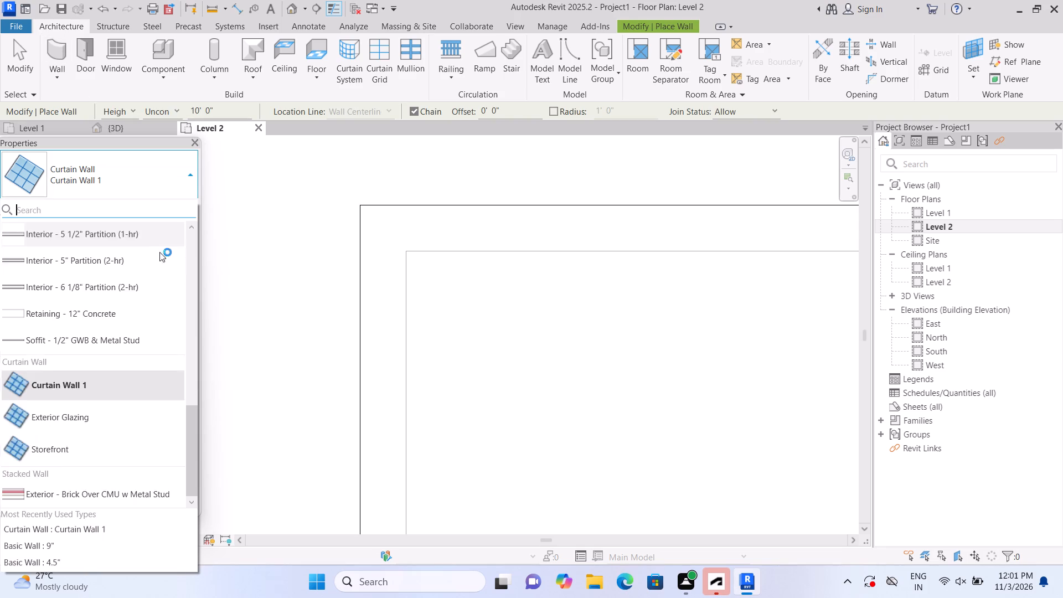
scroll(158, 252, up, 10)
click(130, 276)
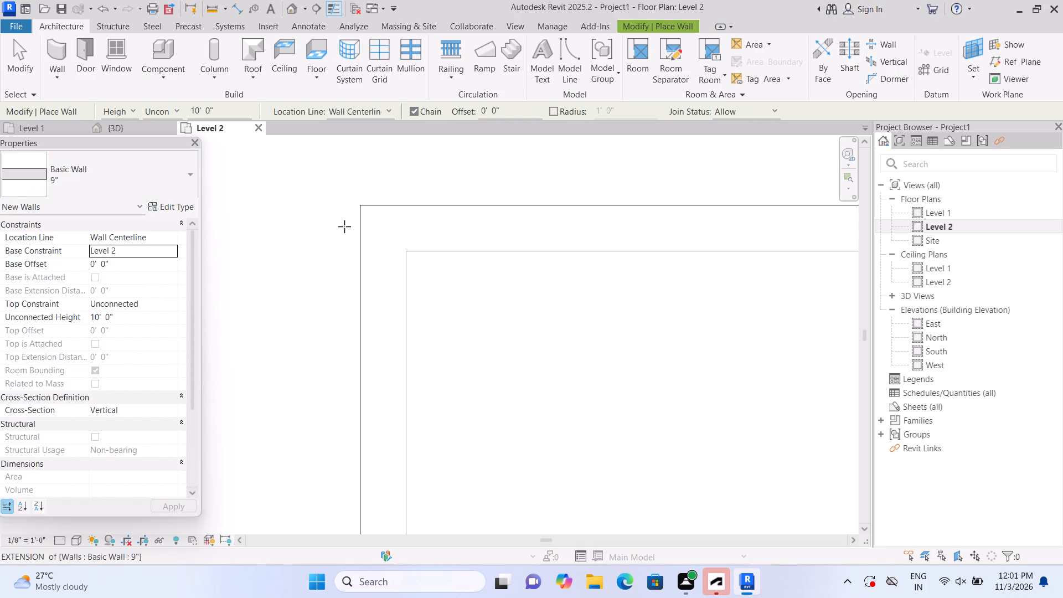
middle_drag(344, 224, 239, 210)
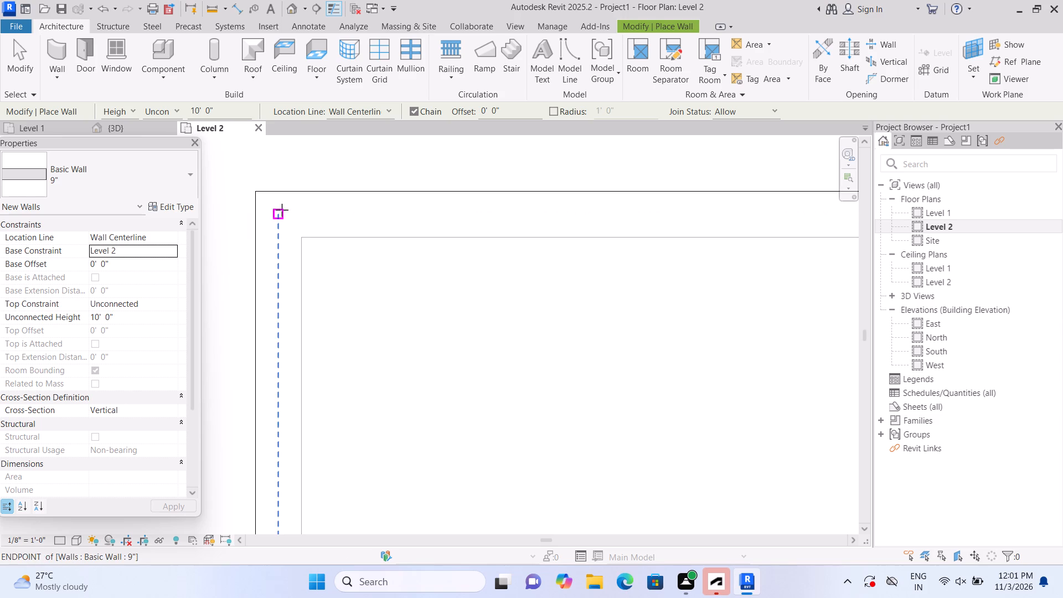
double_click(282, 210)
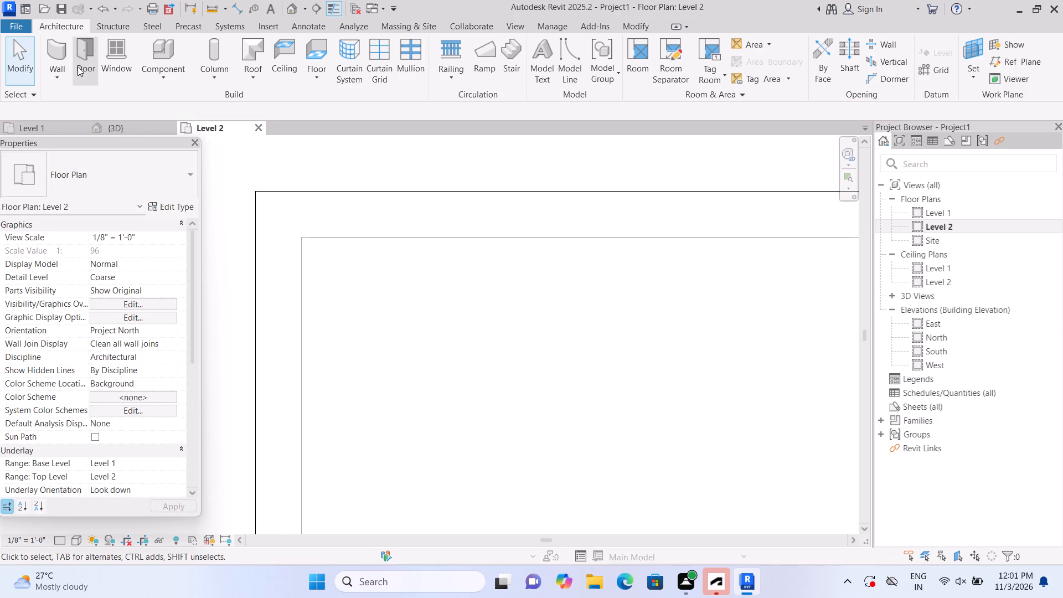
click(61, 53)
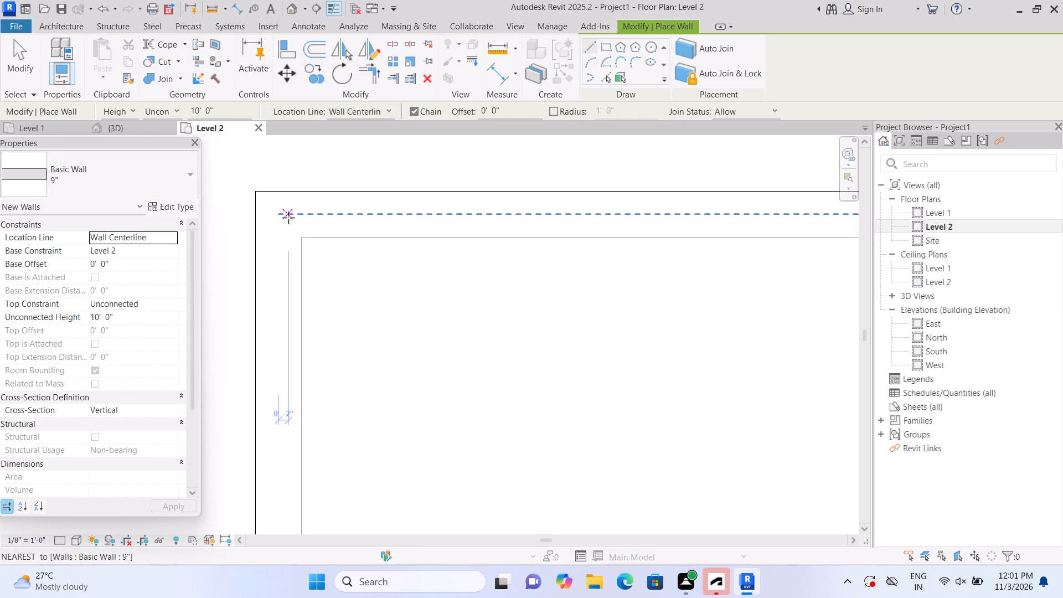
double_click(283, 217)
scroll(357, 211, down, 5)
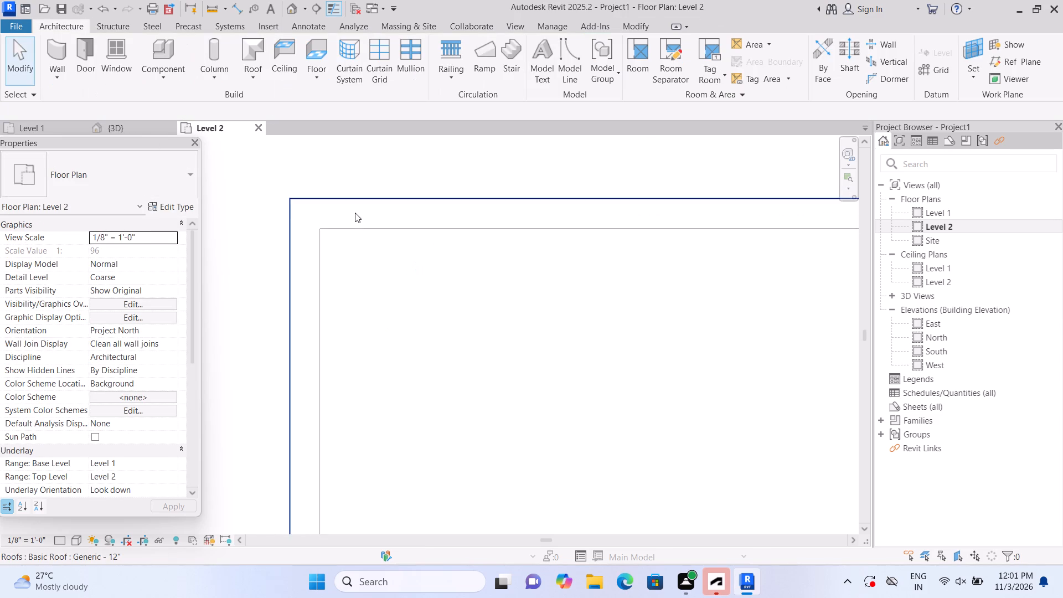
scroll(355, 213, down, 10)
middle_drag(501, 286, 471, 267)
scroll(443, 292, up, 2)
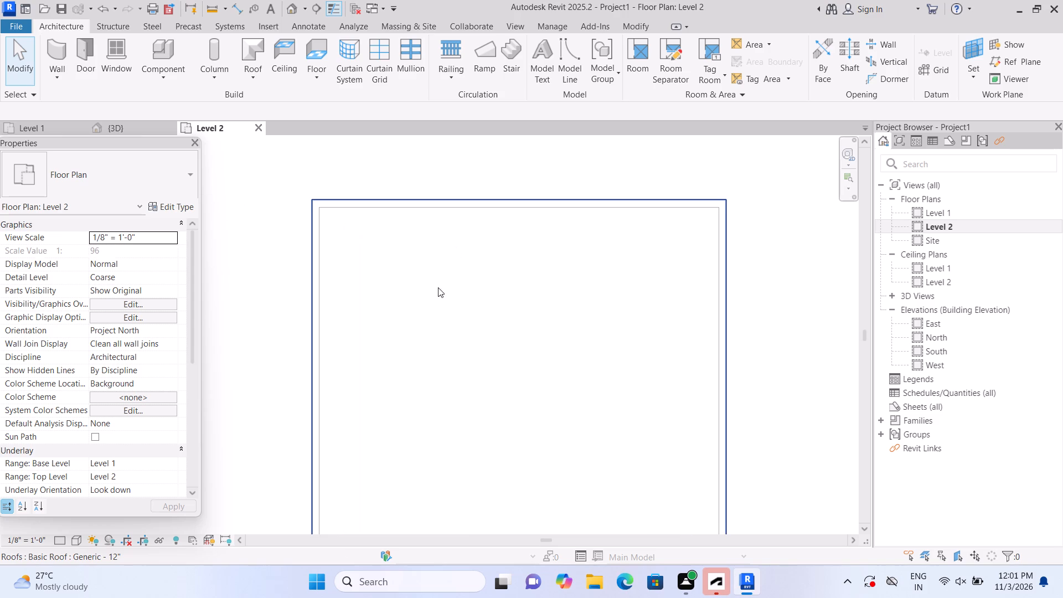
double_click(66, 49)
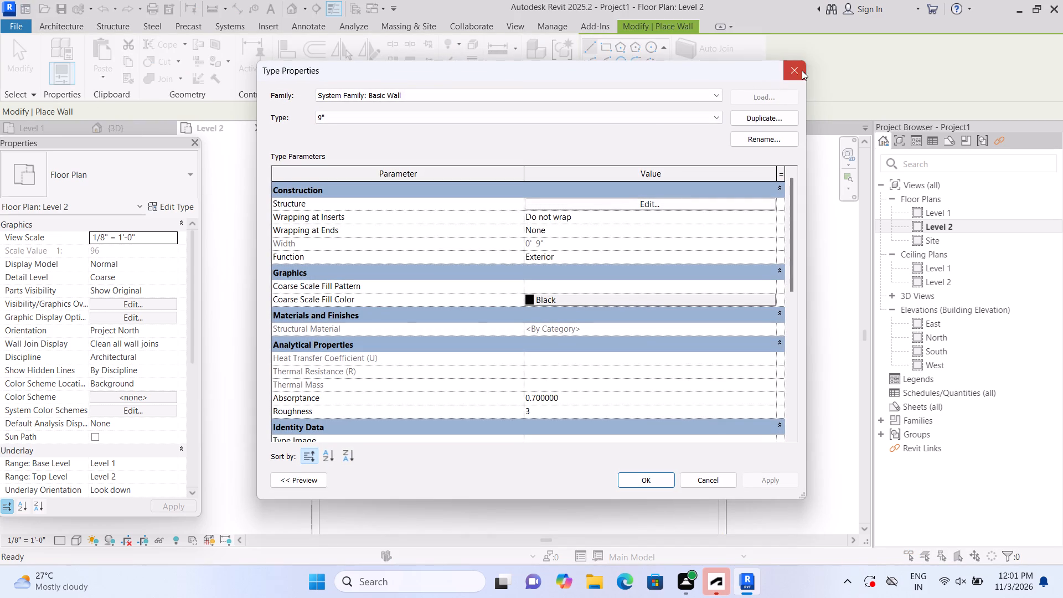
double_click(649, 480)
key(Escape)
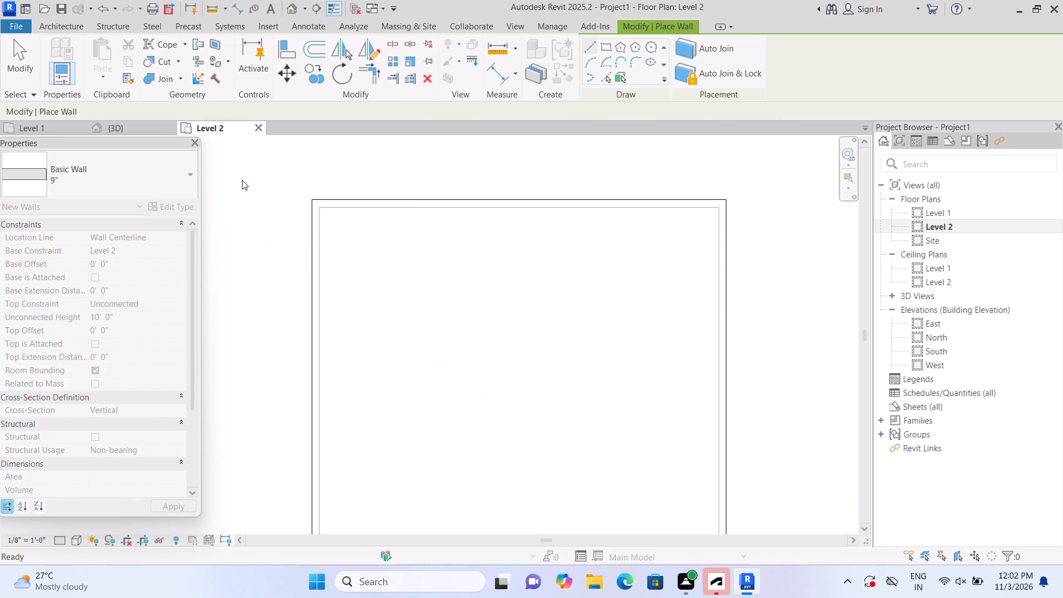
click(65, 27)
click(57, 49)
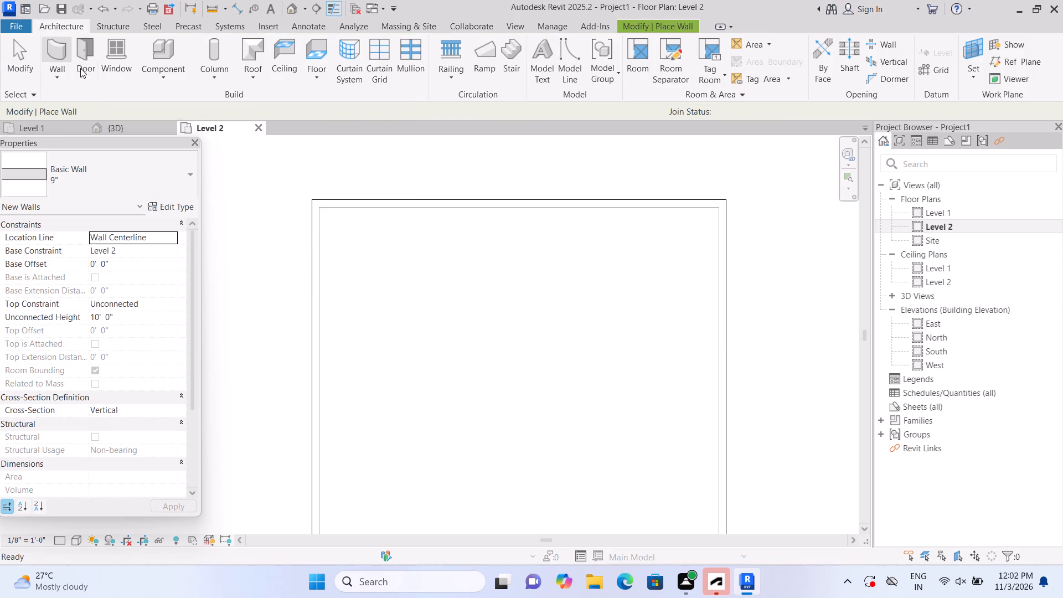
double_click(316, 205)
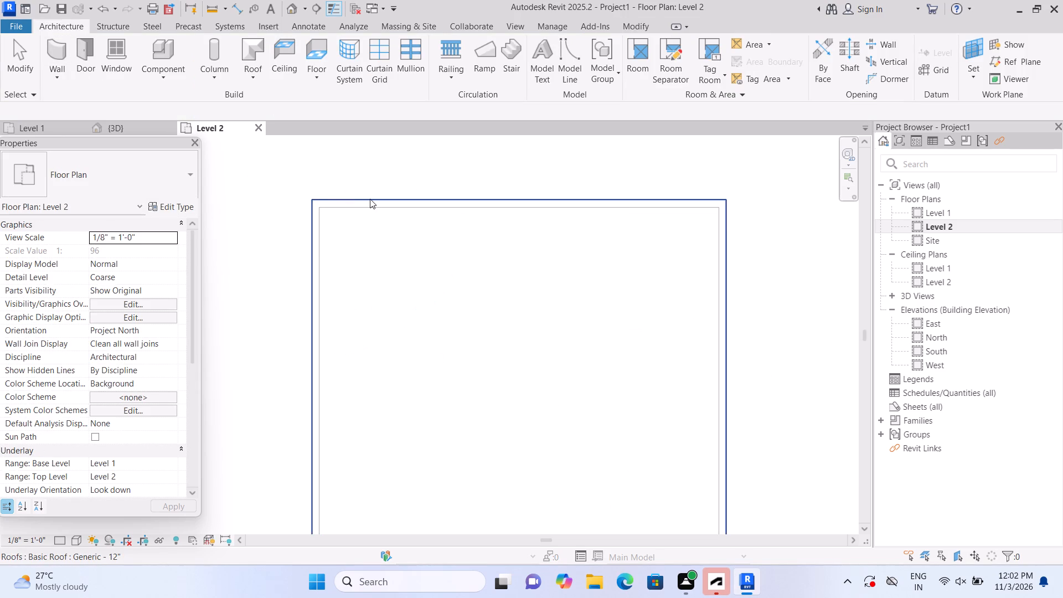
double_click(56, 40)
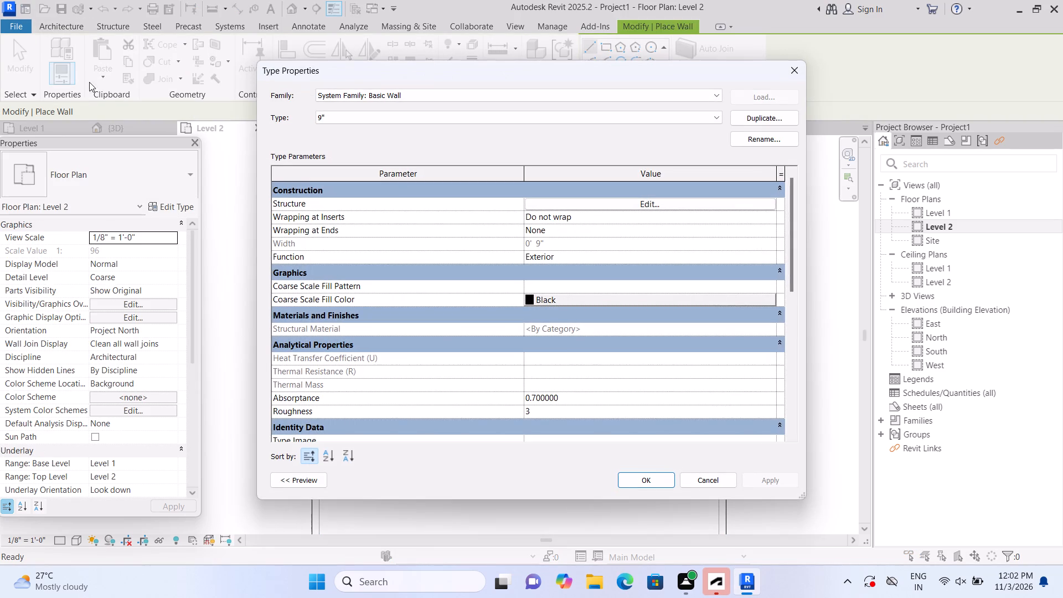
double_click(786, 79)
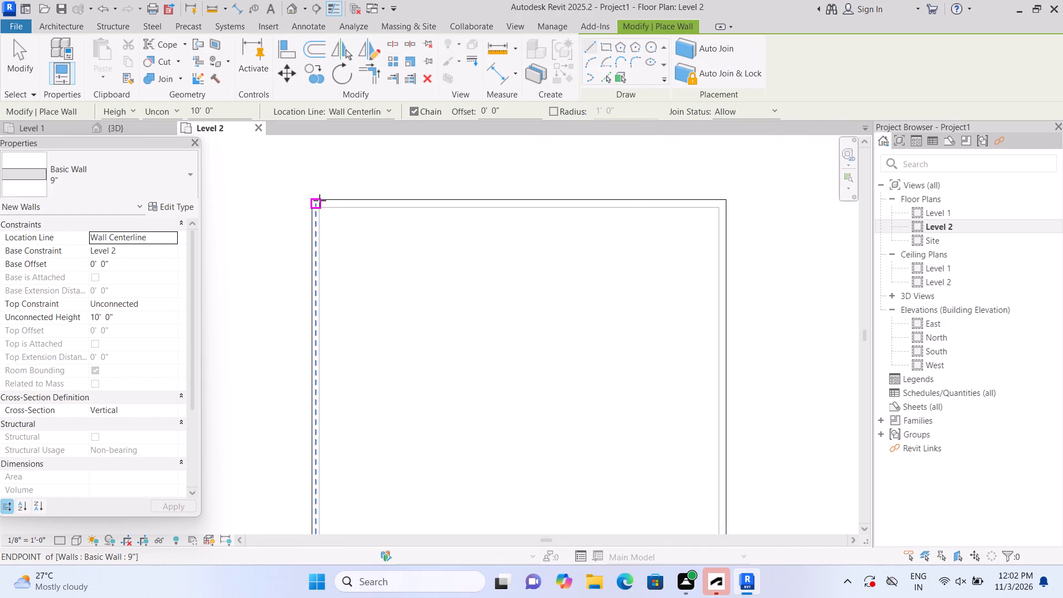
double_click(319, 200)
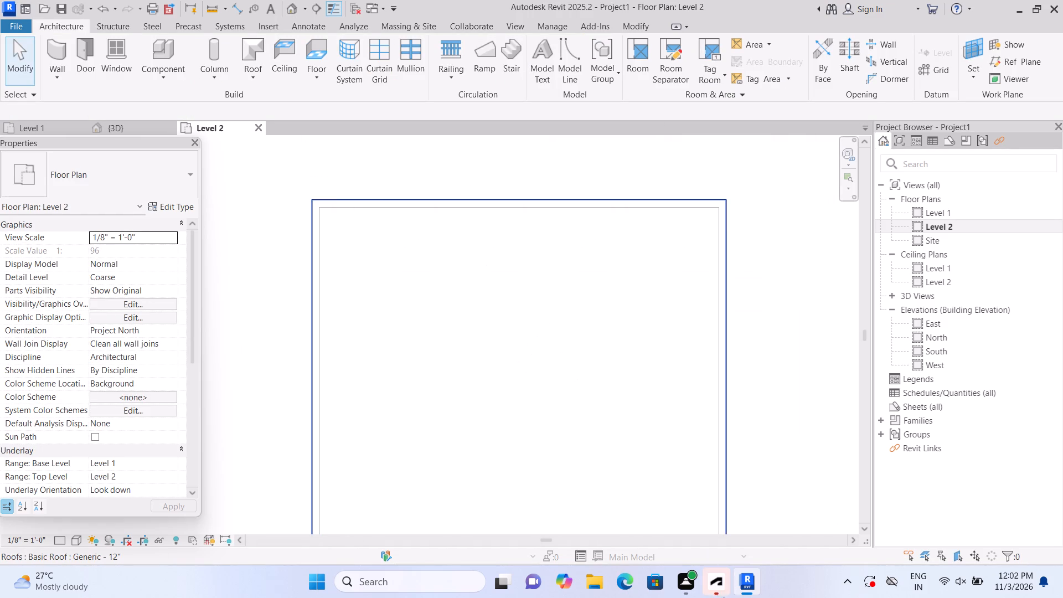
Bring up the licensing error dialog and close it.
click(713, 585)
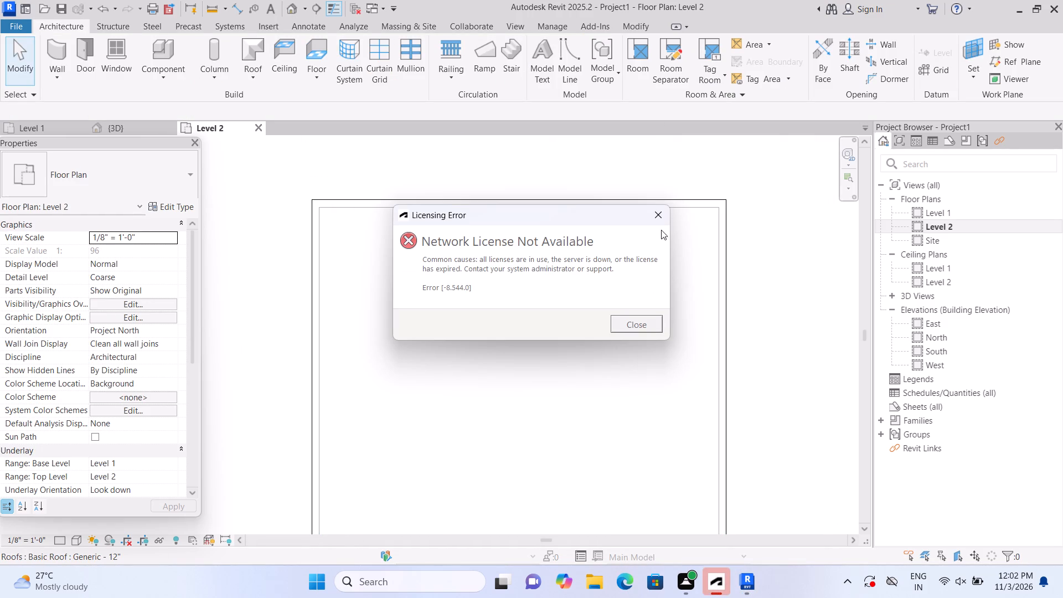
click(659, 216)
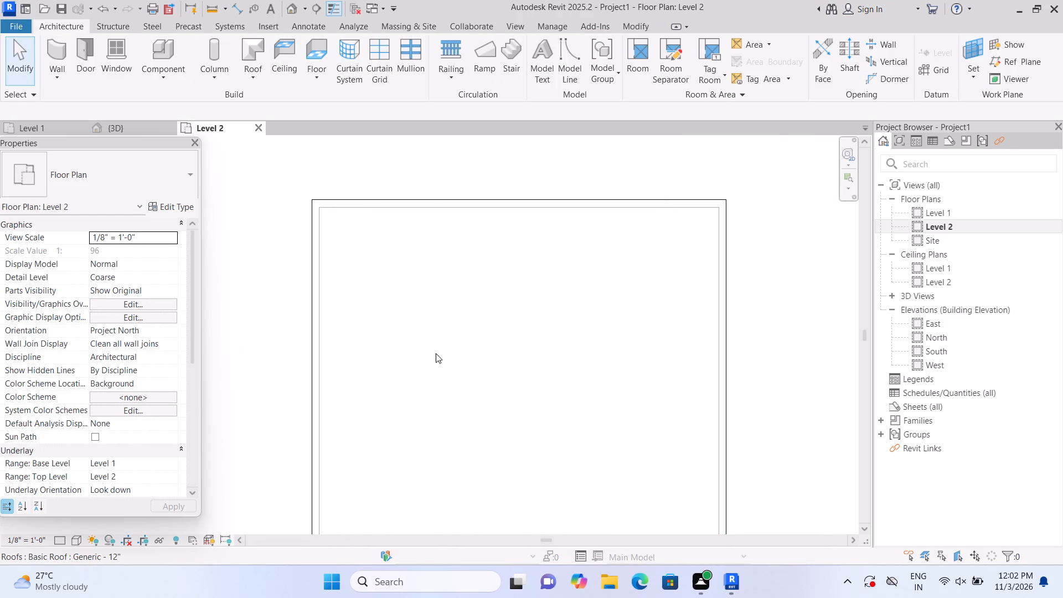
Draw the north Level 2 wall in Basic Wall 9" from the northwest to the northeast corner, along the centerline of the wall below.
click(65, 51)
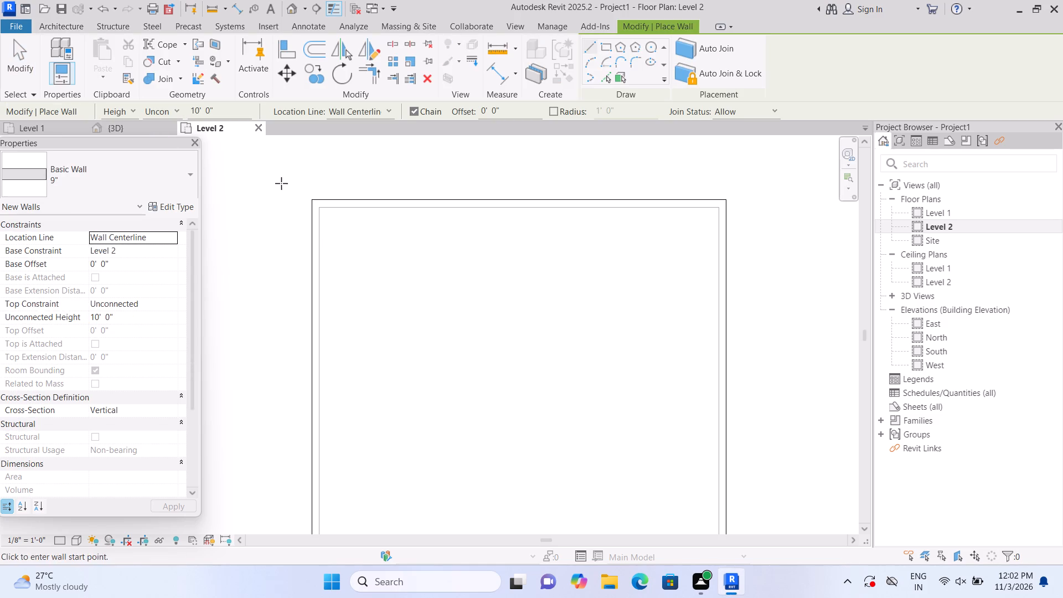
scroll(376, 223, up, 9)
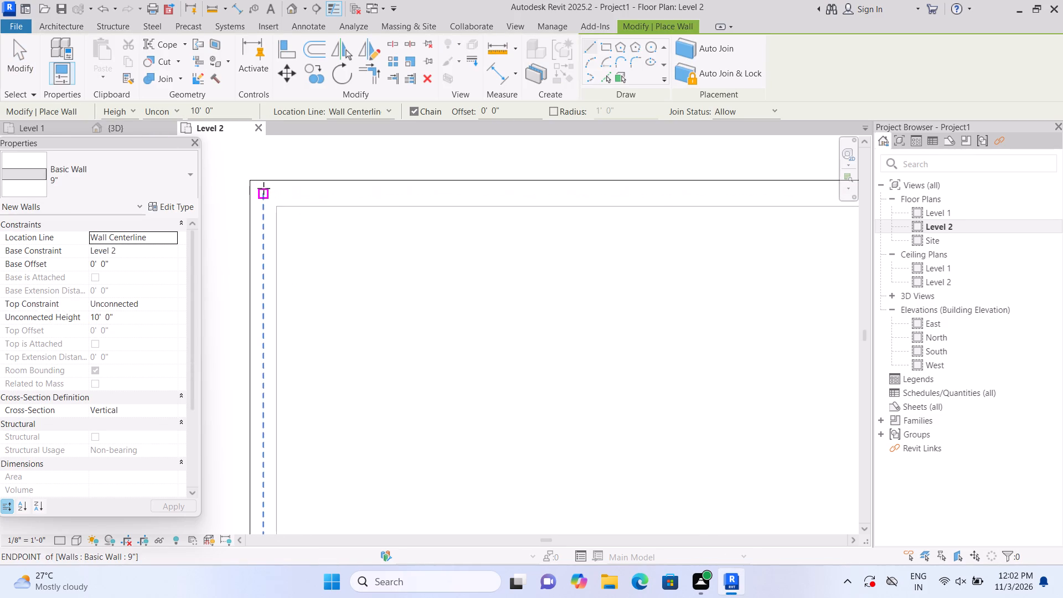
click(264, 188)
middle_drag(493, 193, 255, 220)
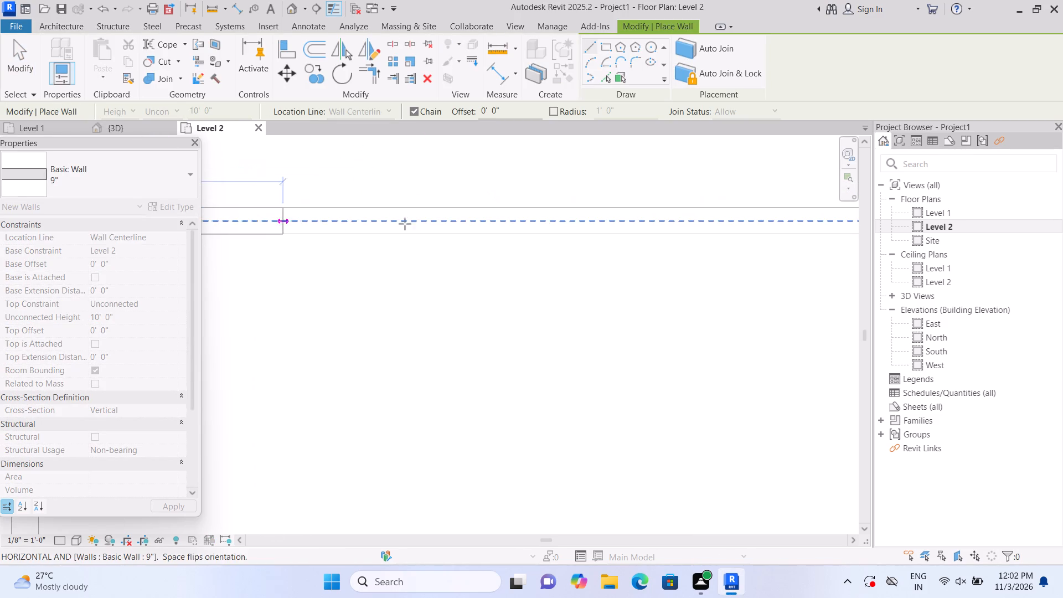
middle_drag(651, 235, 312, 221)
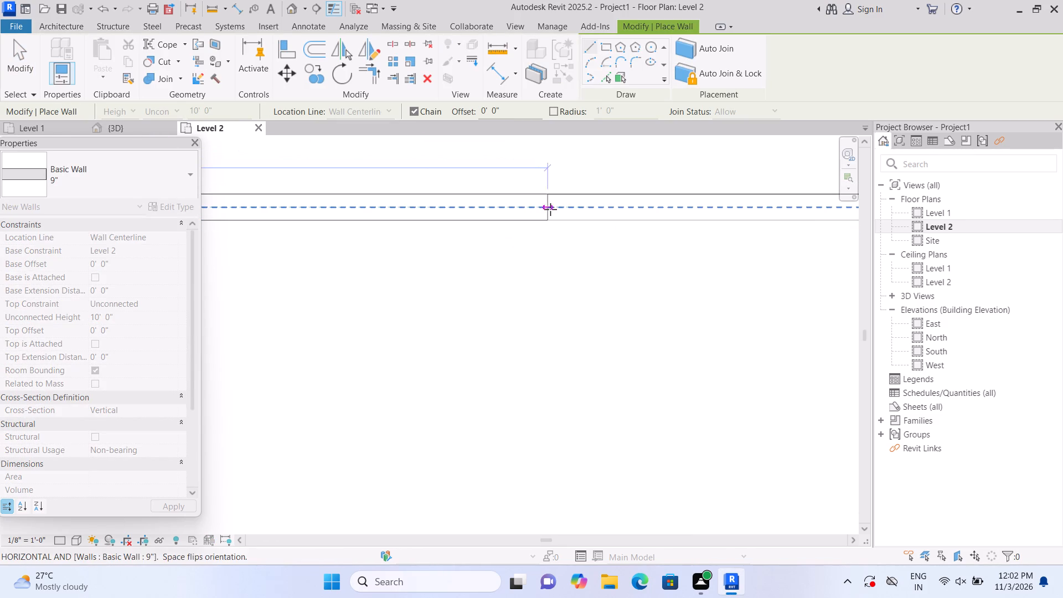
middle_drag(567, 208, 323, 211)
middle_drag(548, 223, 528, 225)
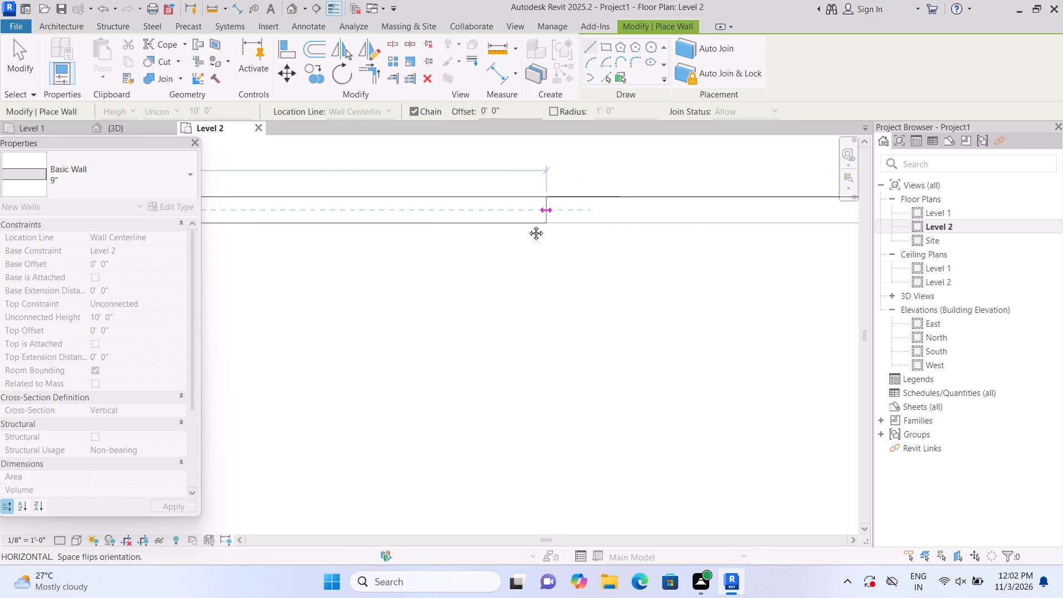
middle_drag(528, 225, 325, 215)
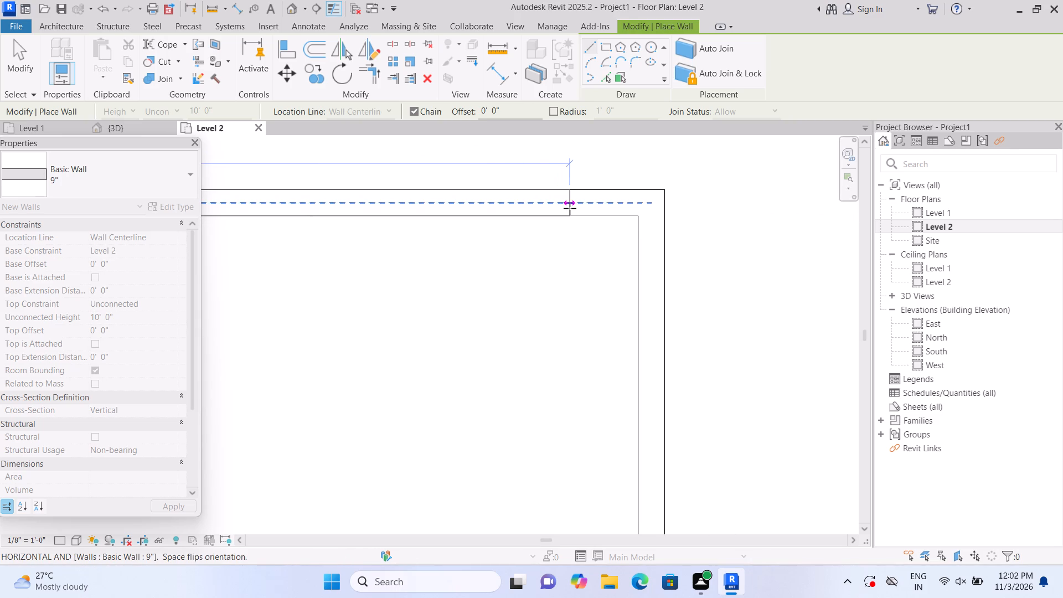
scroll(594, 205, up, 1)
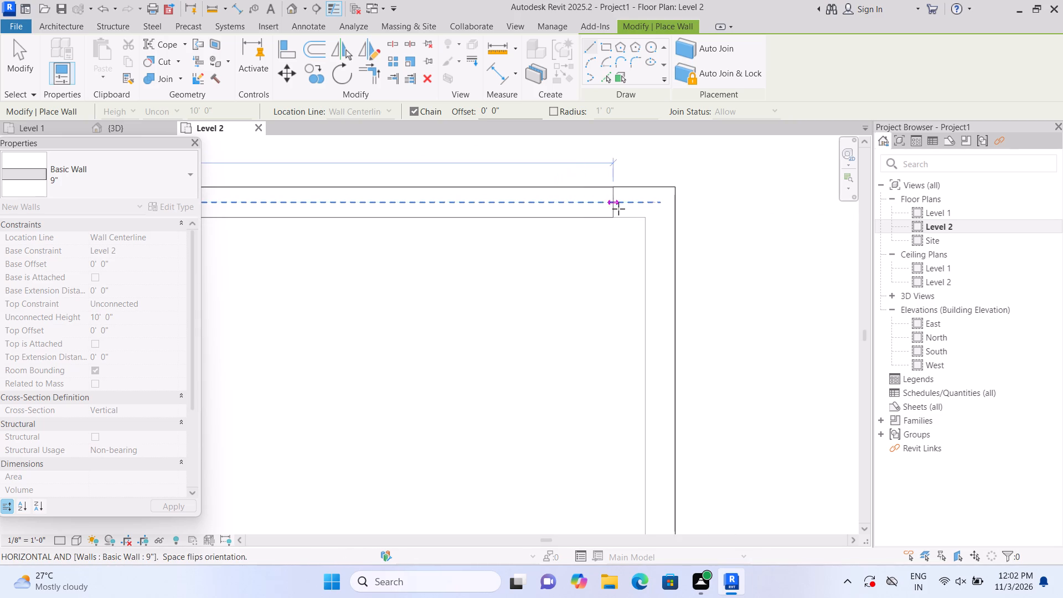
scroll(620, 209, up, 8)
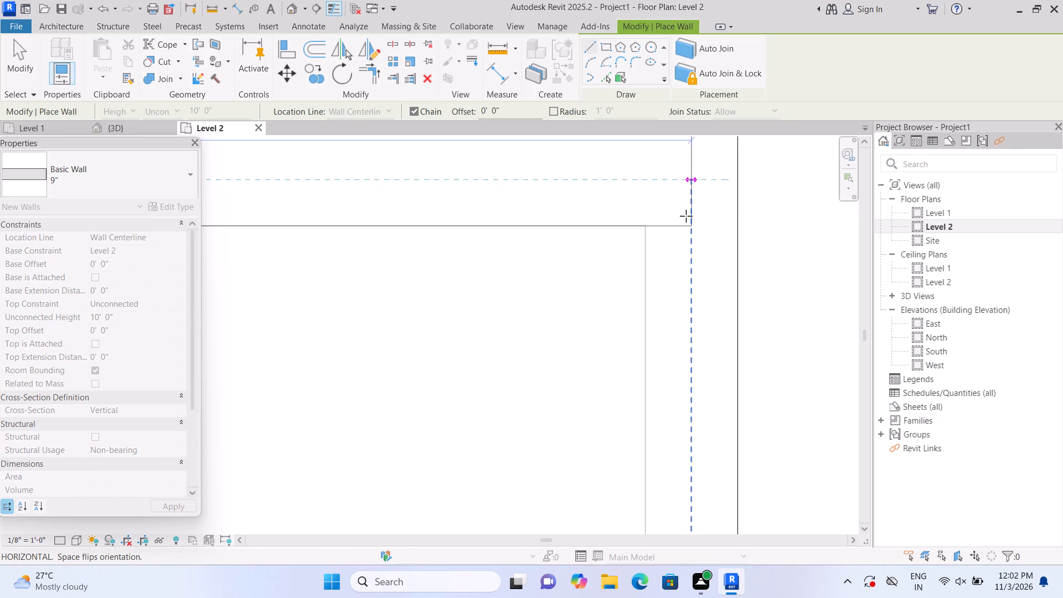
click(686, 216)
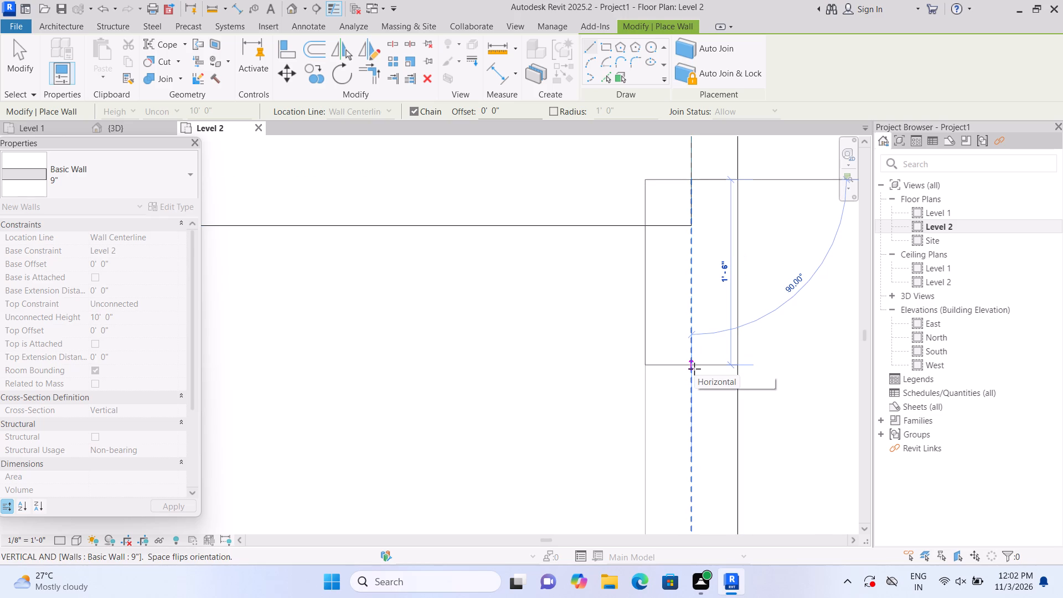
key(Escape)
Draw the east Level 2 wall in Basic Wall 9" from the northeast to the southeast corner, along the centerline of the wall below.
click(695, 179)
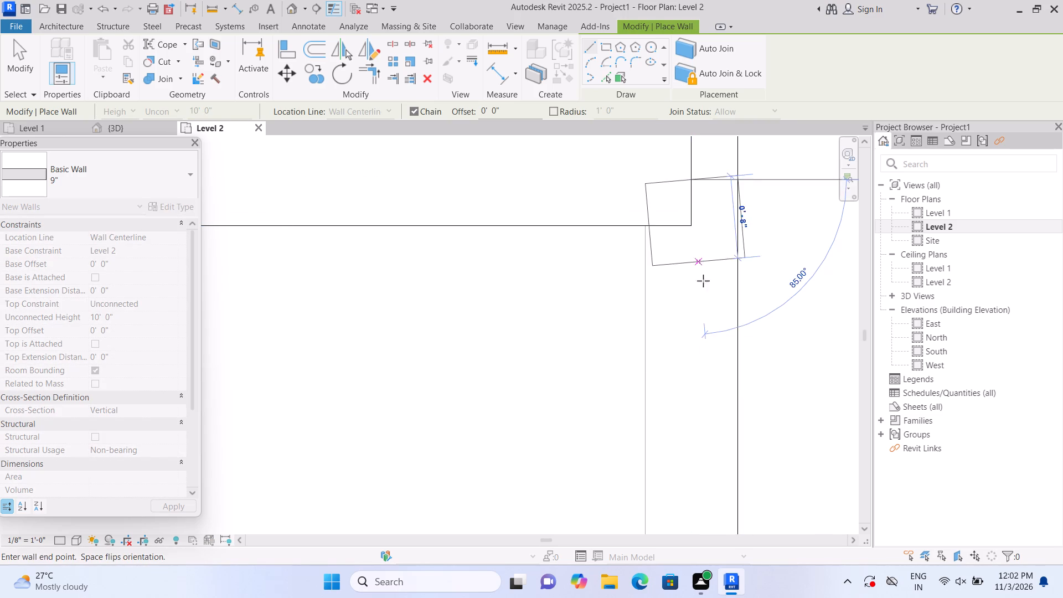
middle_drag(695, 425, 667, 185)
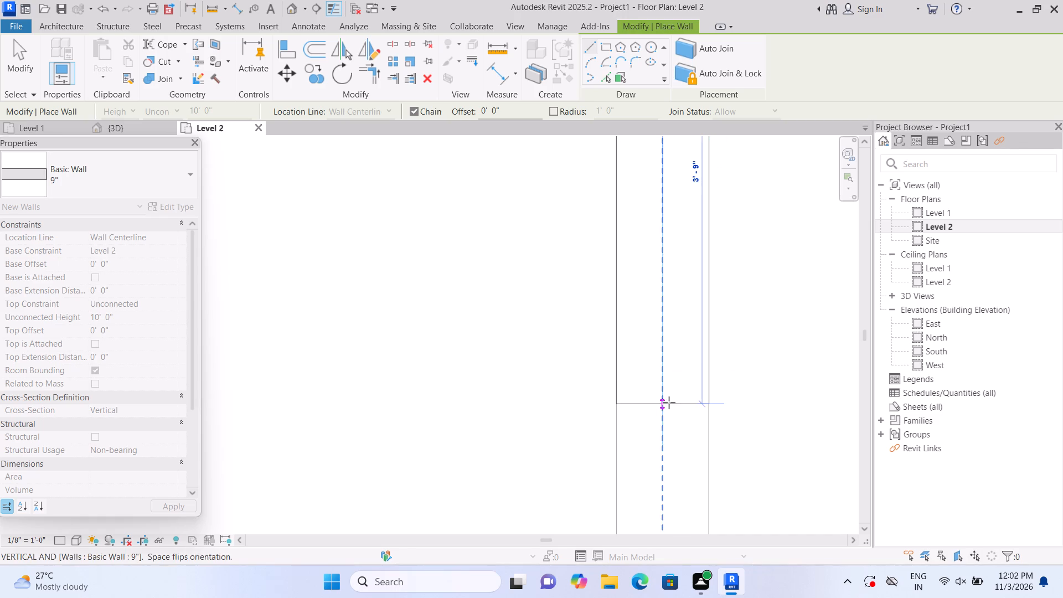
middle_drag(670, 413, 658, 195)
scroll(667, 399, up, 1)
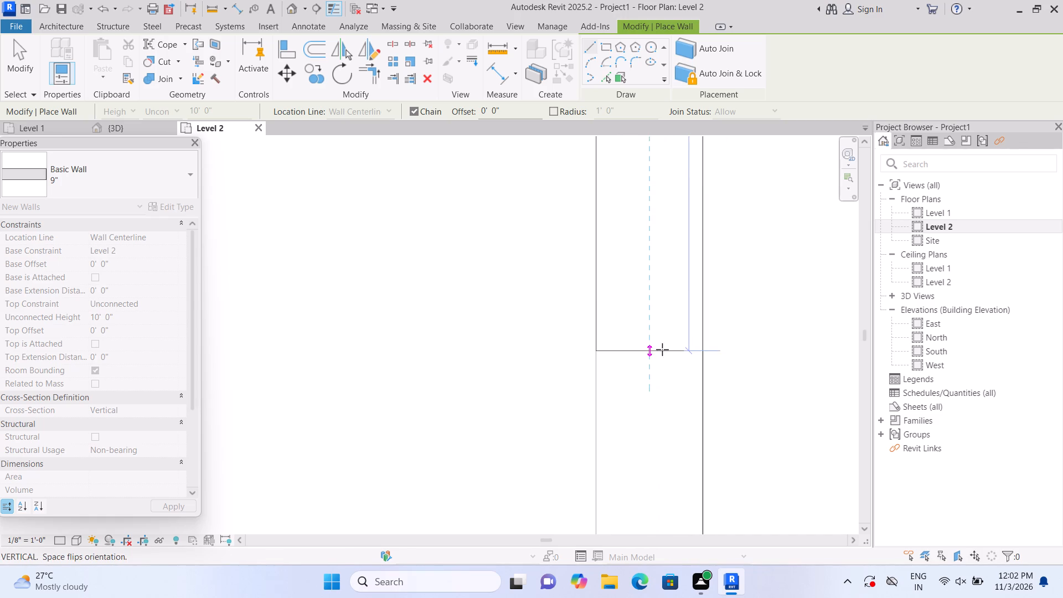
middle_drag(662, 349, 649, 112)
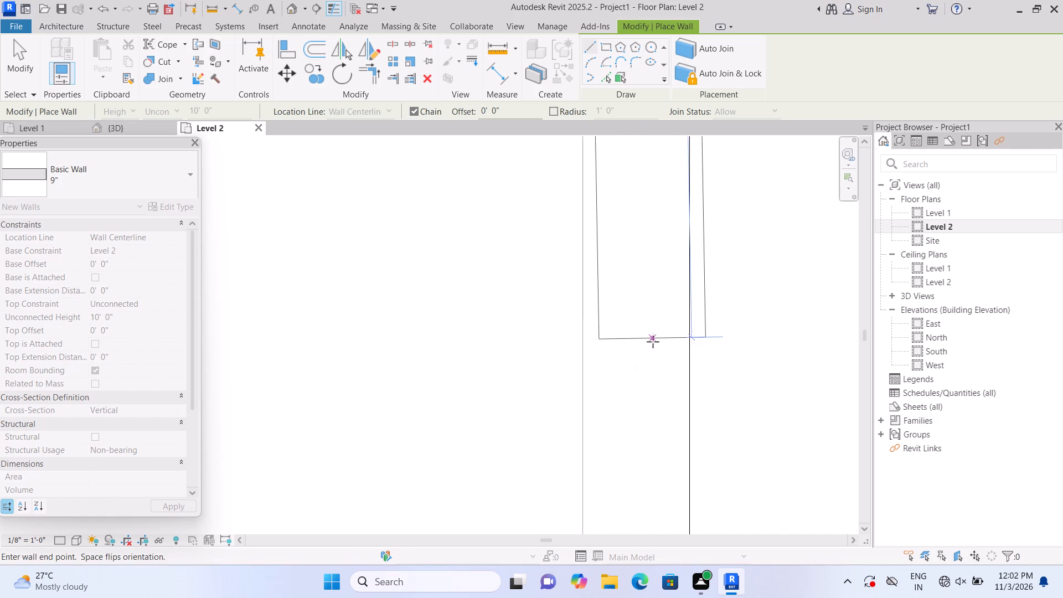
middle_drag(647, 363, 647, 267)
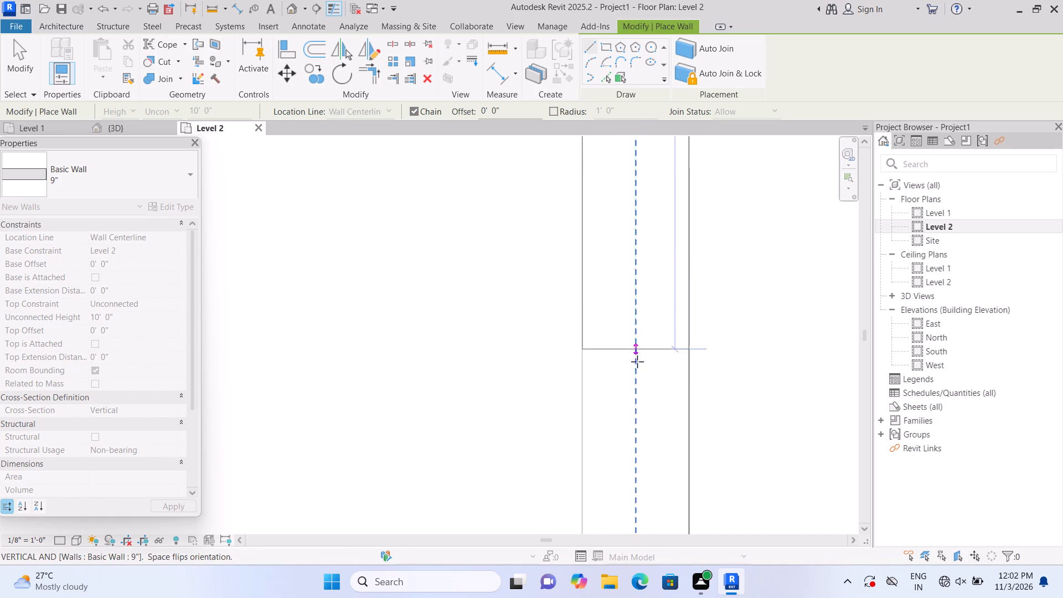
middle_drag(642, 383, 637, 205)
scroll(634, 188, up, 1)
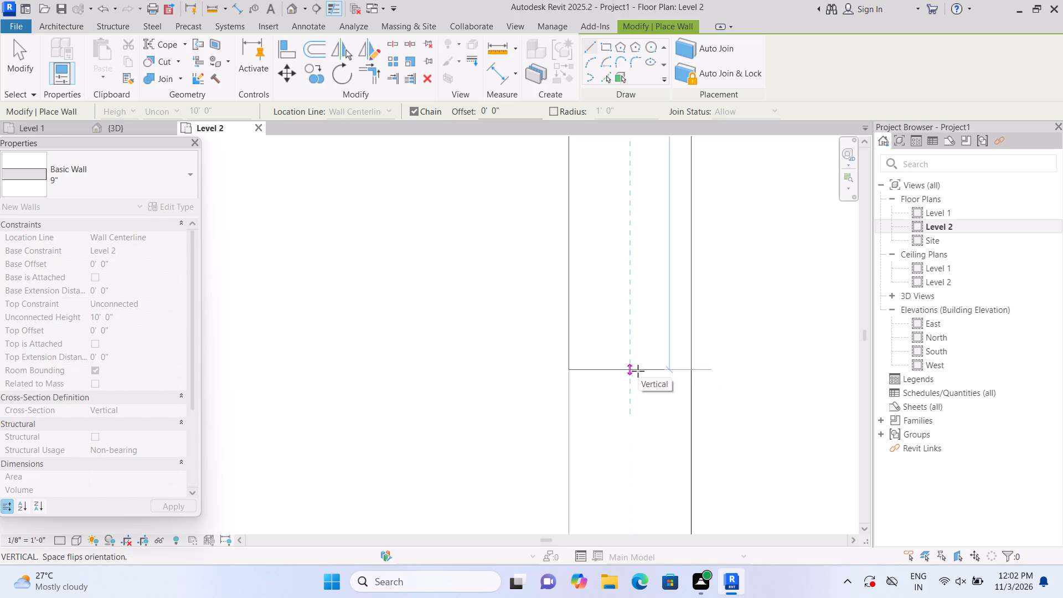
middle_drag(638, 372, 634, 200)
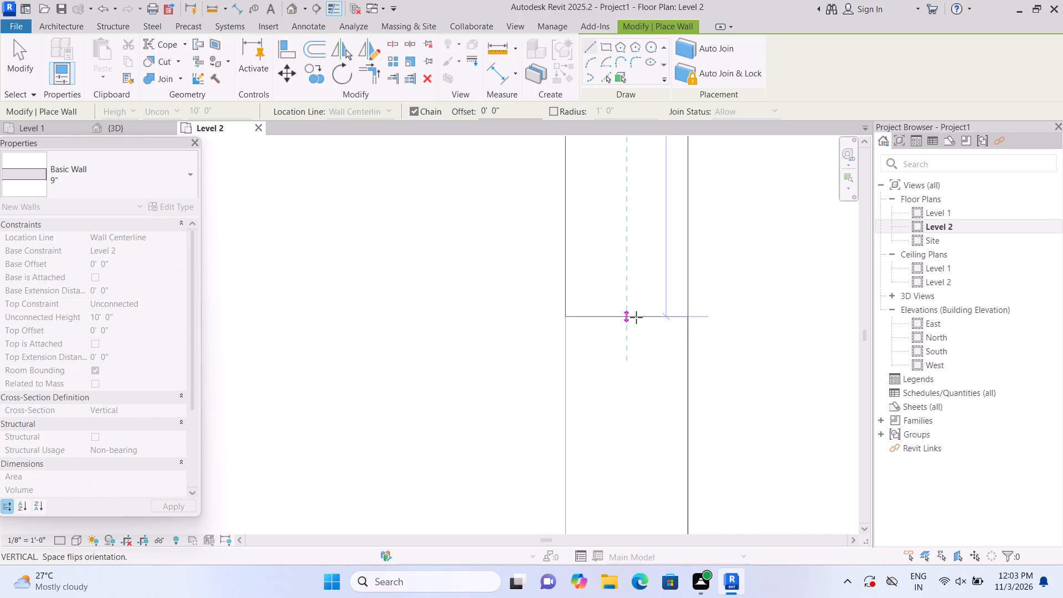
middle_drag(639, 382, 613, 149)
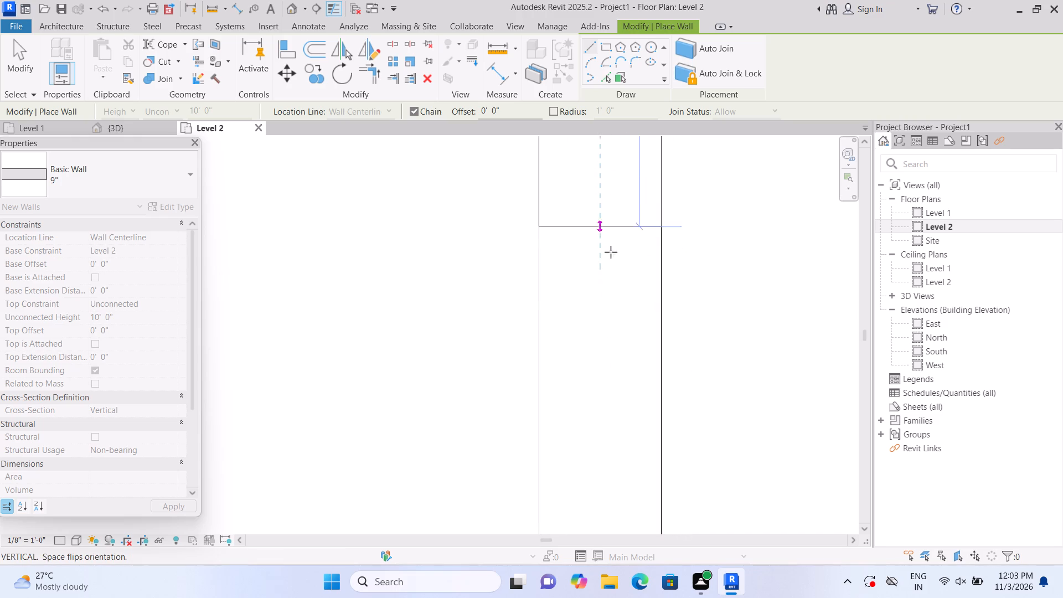
middle_drag(618, 319, 618, 161)
middle_drag(618, 362, 621, 342)
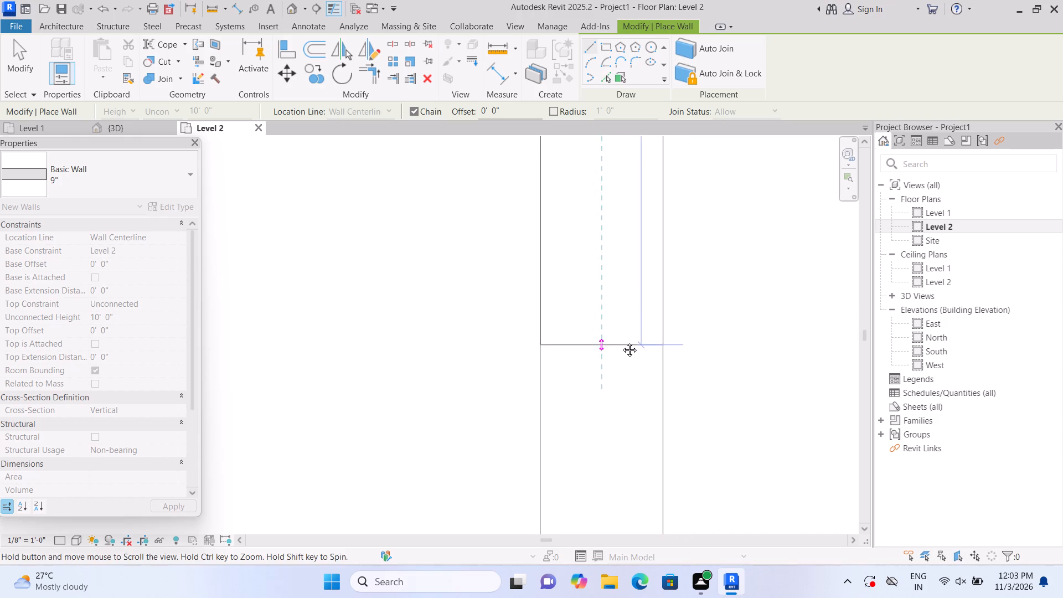
middle_drag(621, 342, 623, 177)
middle_drag(620, 365, 619, 230)
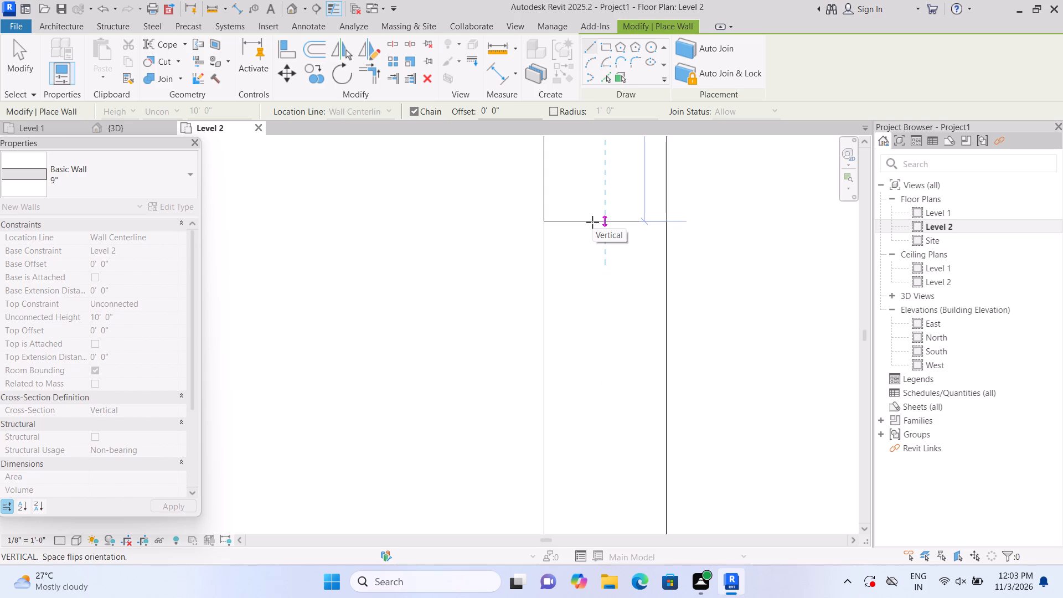
scroll(600, 265, up, 1)
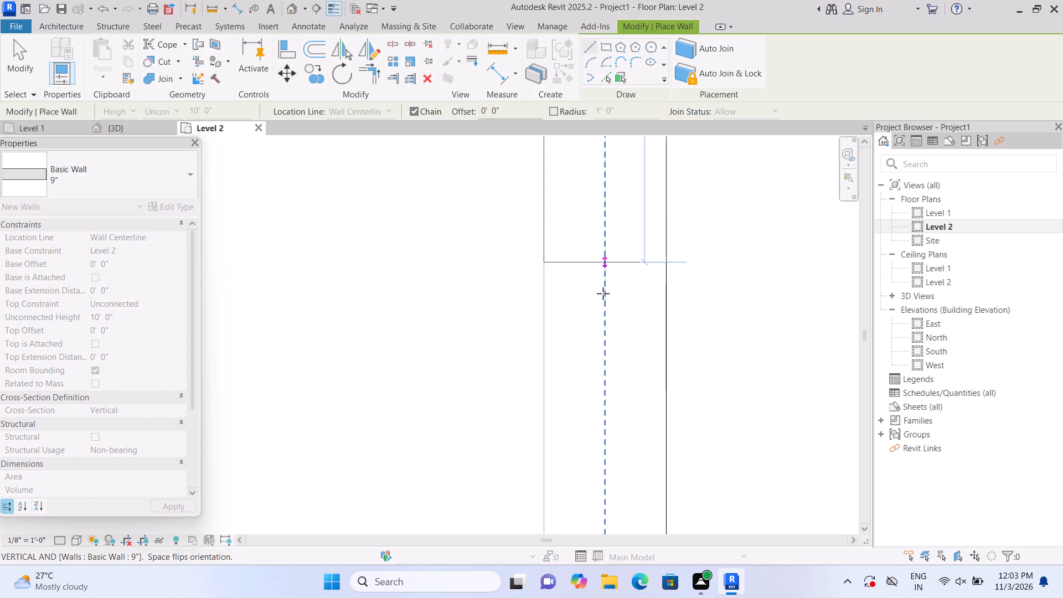
middle_drag(600, 398, 581, 141)
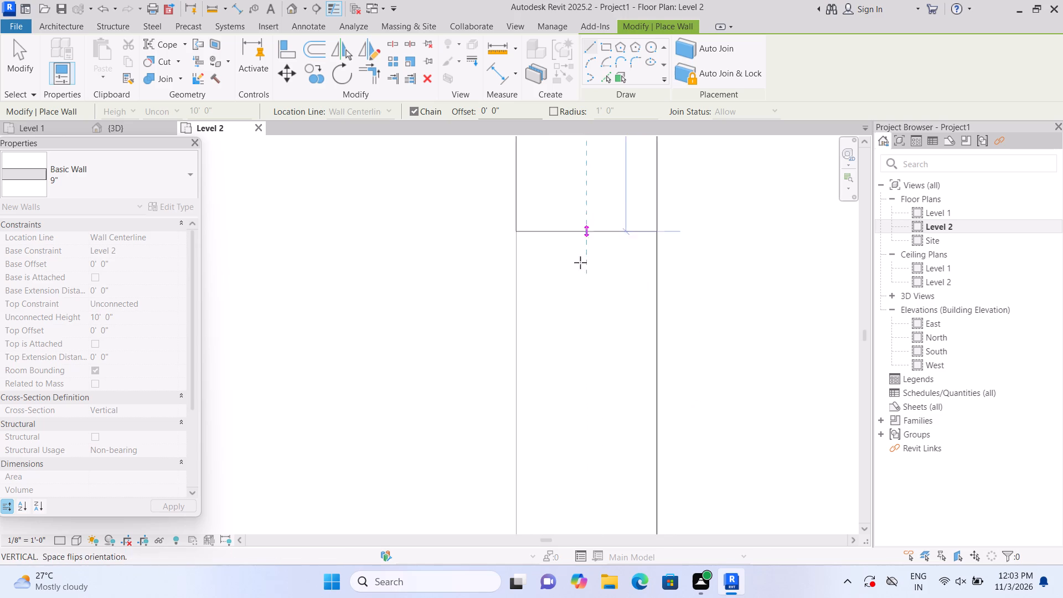
middle_drag(591, 359, 595, 89)
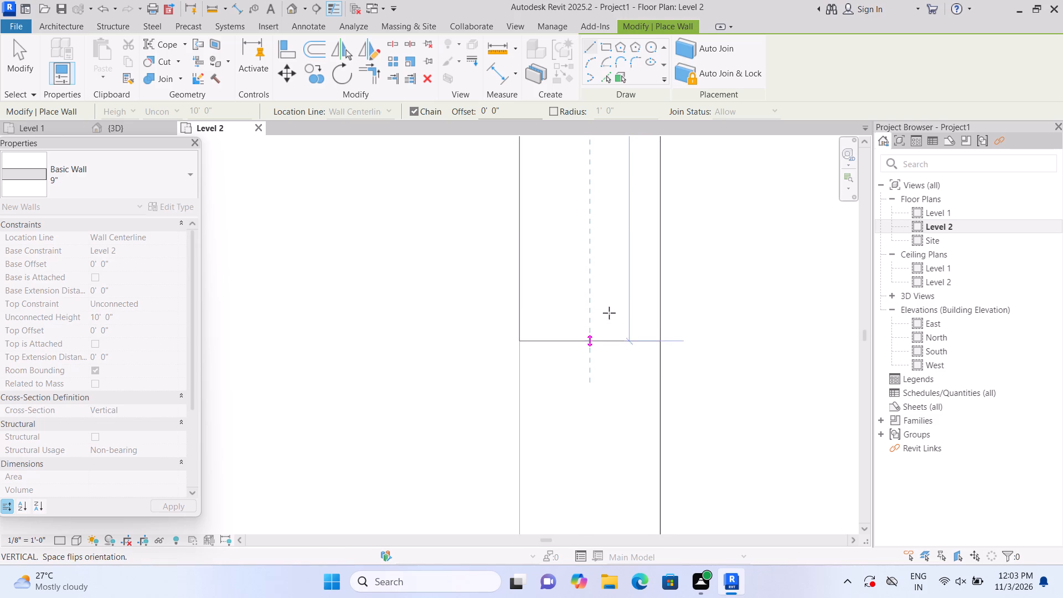
middle_drag(609, 308, 609, 123)
scroll(609, 292, up, 1)
middle_drag(610, 353, 615, 200)
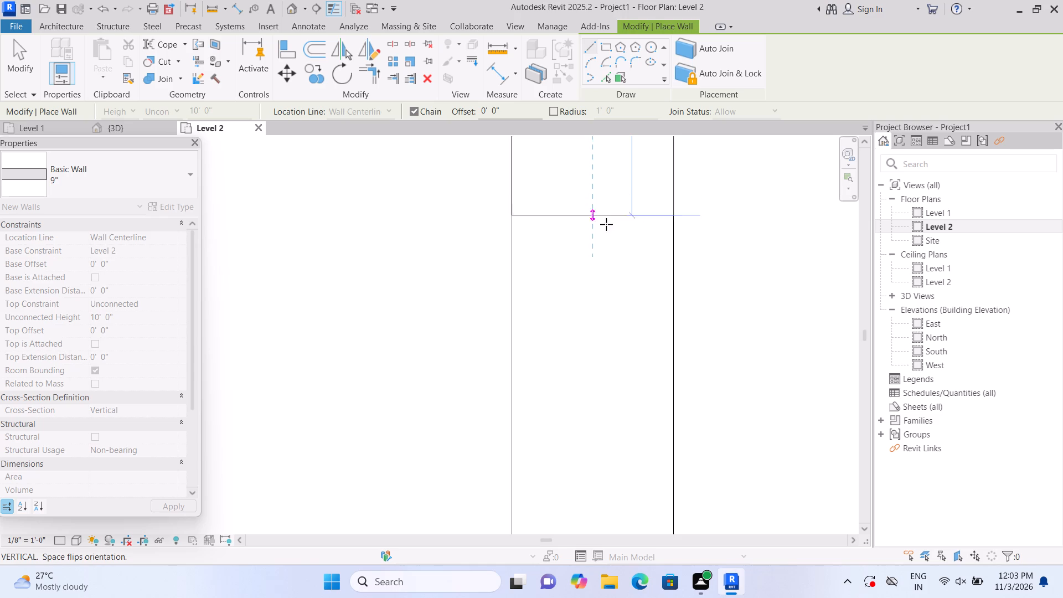
middle_drag(609, 248, 599, 81)
middle_drag(597, 337, 592, 168)
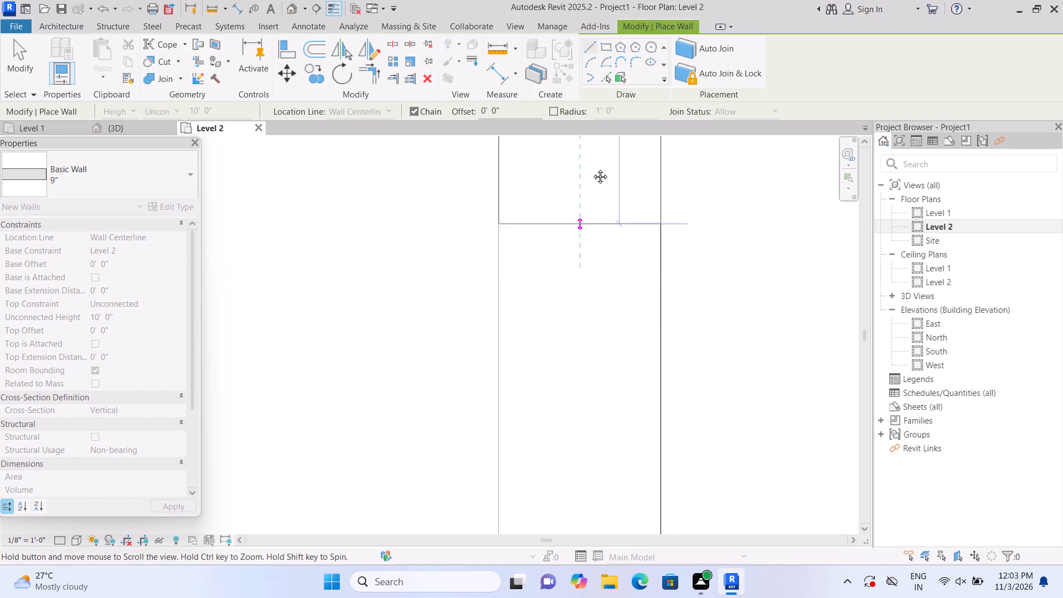
middle_drag(592, 168, 592, 152)
middle_drag(585, 352, 603, 80)
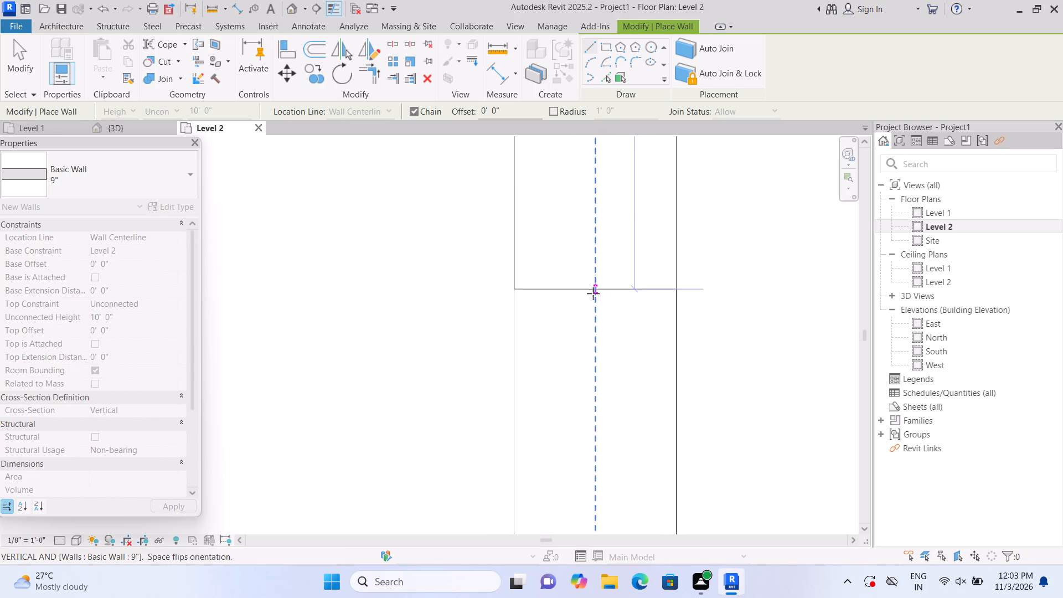
middle_drag(595, 311, 604, 189)
scroll(590, 383, up, 1)
middle_drag(594, 364, 598, 179)
middle_drag(595, 408, 591, 142)
scroll(585, 358, down, 3)
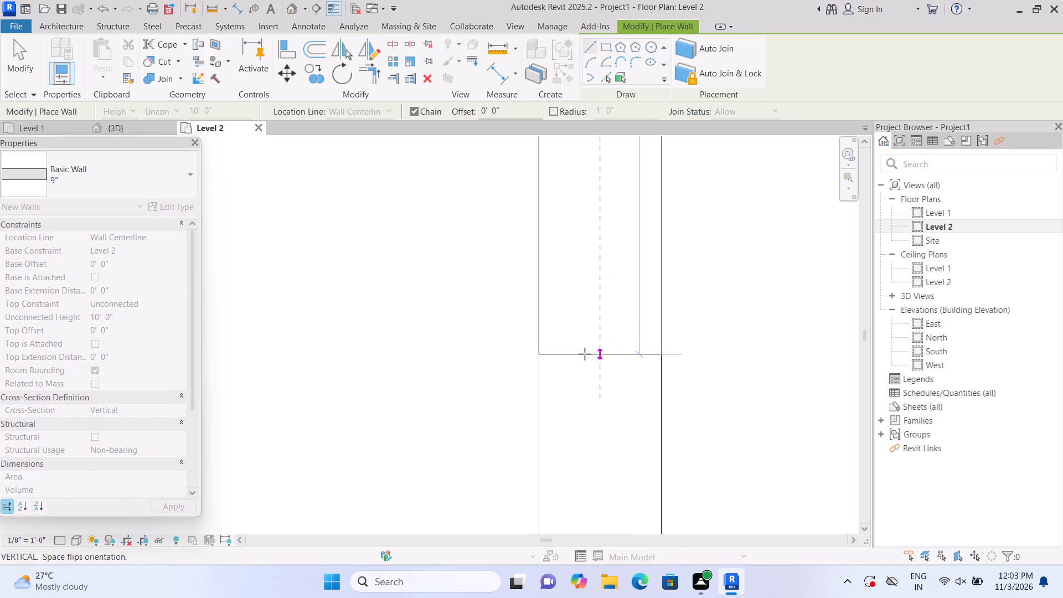
scroll(585, 354, down, 6)
middle_drag(585, 414, 589, 159)
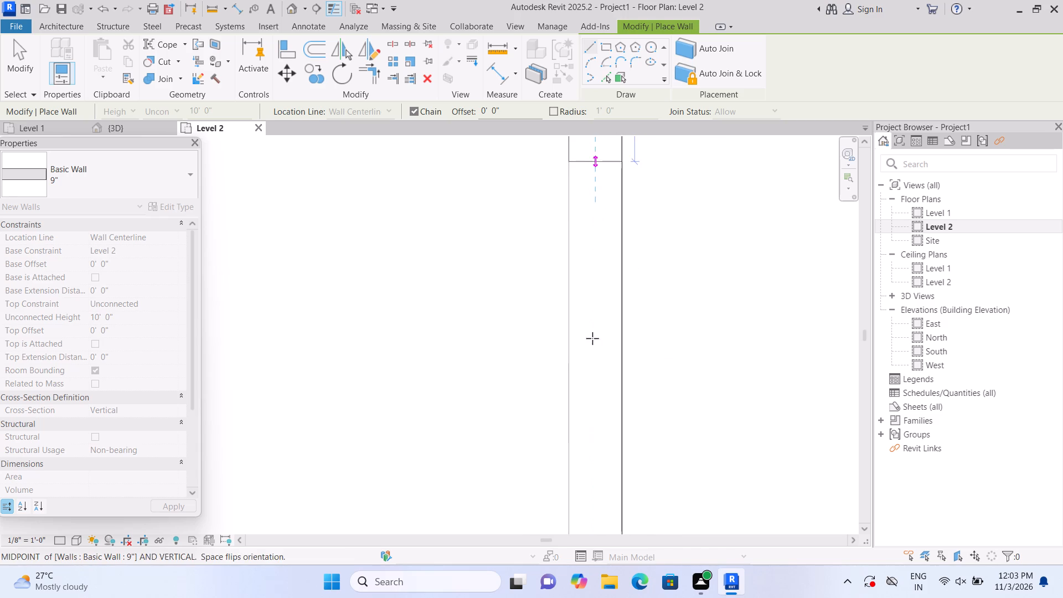
scroll(590, 435, up, 1)
middle_drag(590, 431, 566, 127)
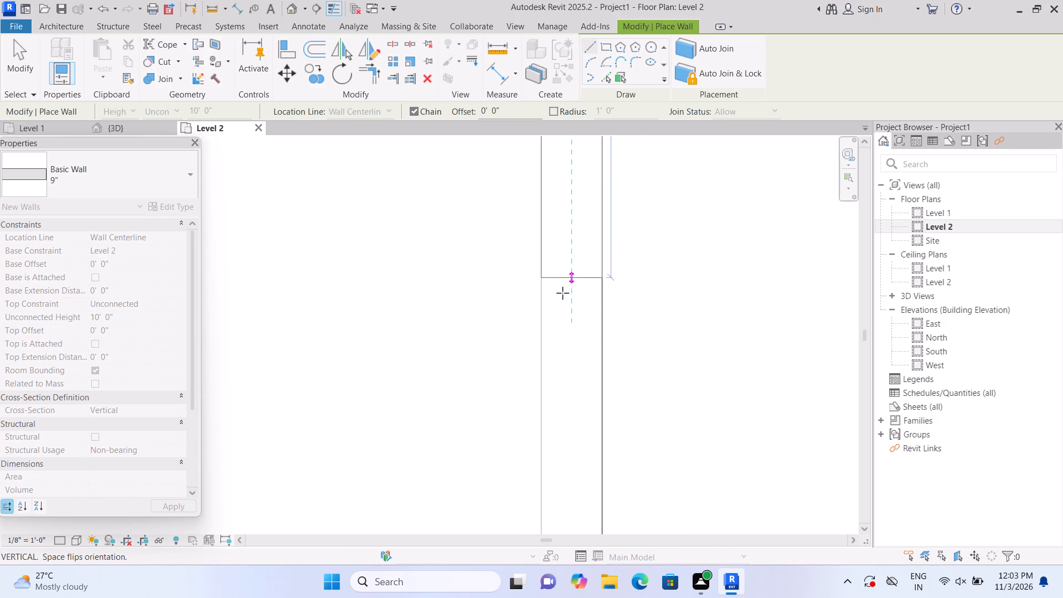
middle_drag(563, 318, 565, 97)
middle_drag(578, 231, 581, 142)
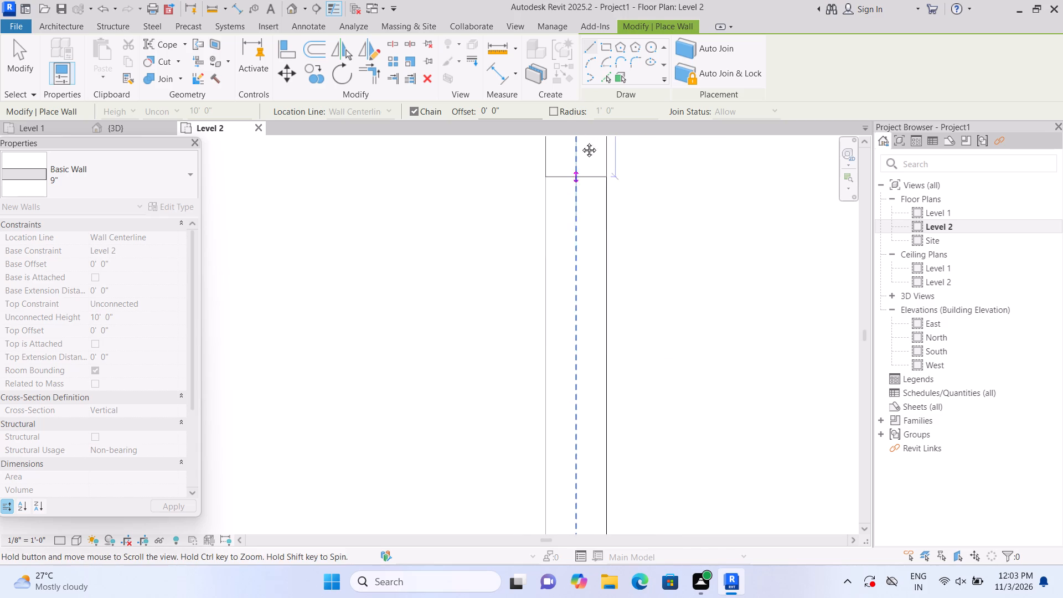
middle_drag(581, 142, 581, 127)
scroll(544, 372, down, 5)
middle_drag(542, 372, 565, 127)
middle_drag(569, 416, 585, 173)
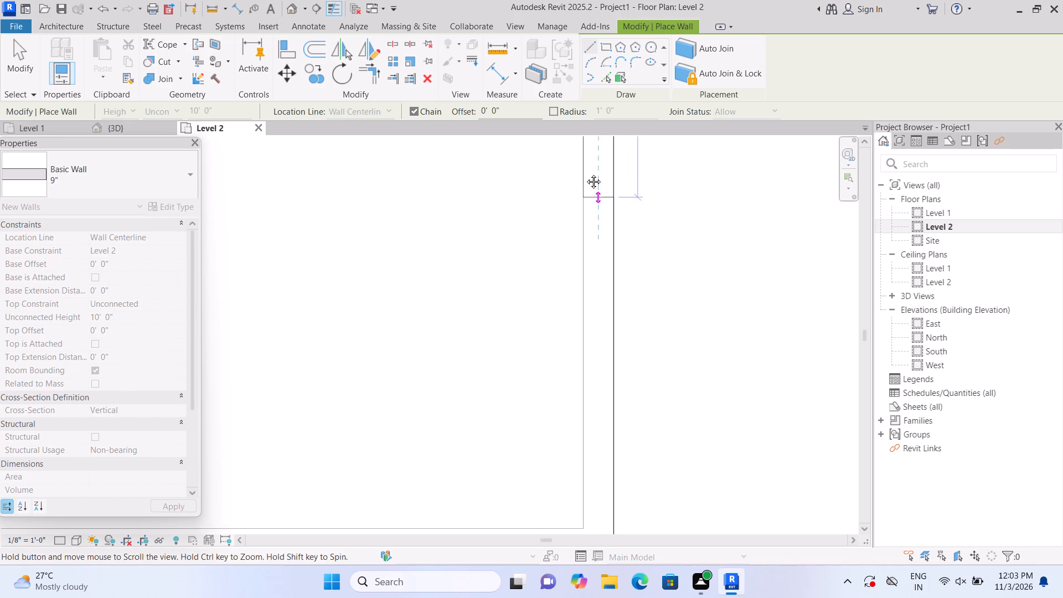
middle_drag(585, 173, 587, 168)
scroll(581, 446, up, 1)
middle_drag(581, 445, 579, 233)
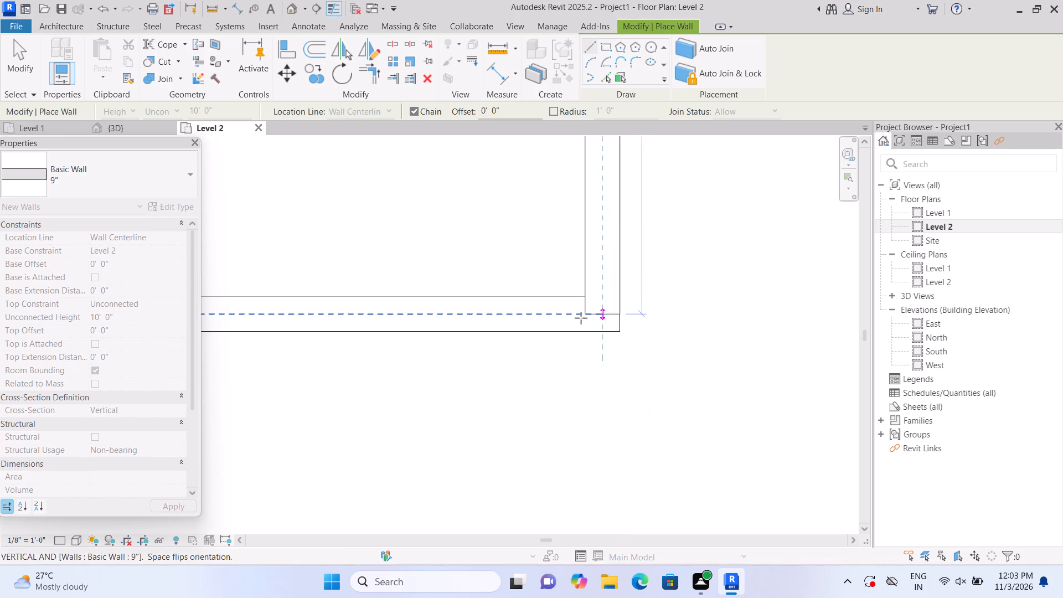
scroll(581, 318, up, 4)
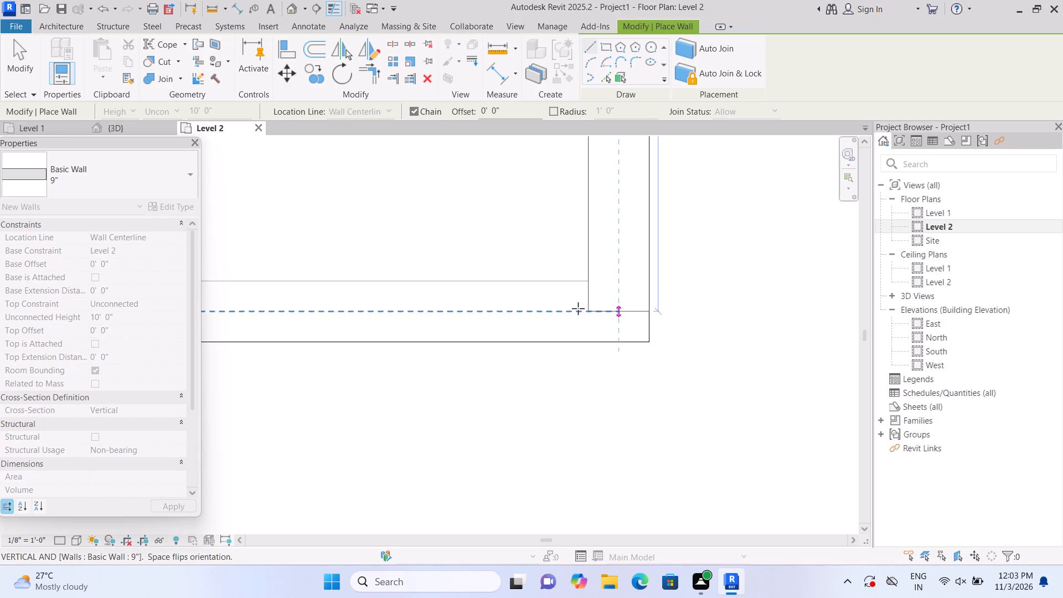
scroll(577, 307, up, 5)
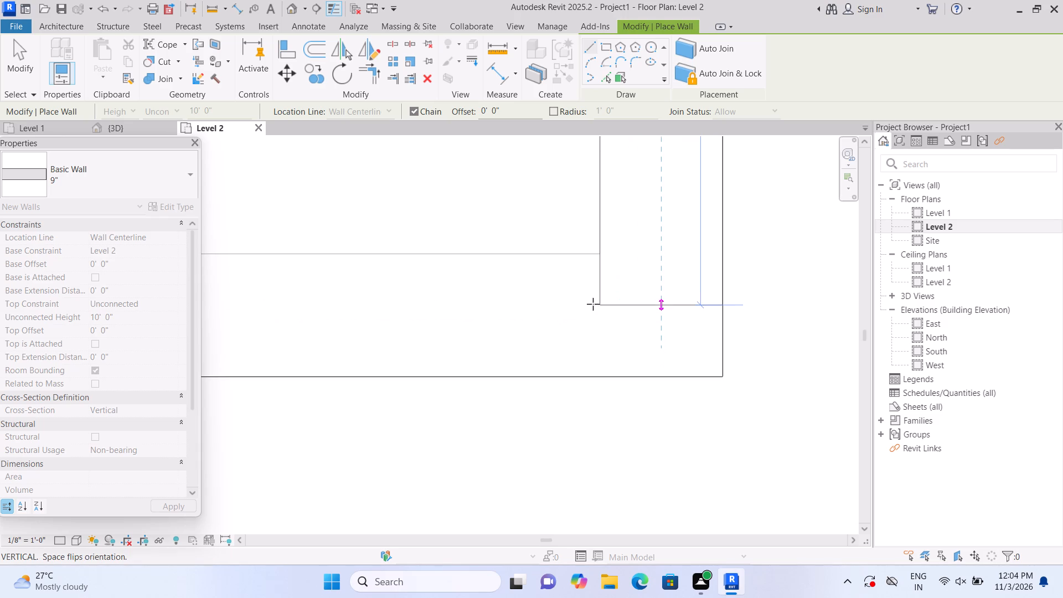
click(606, 313)
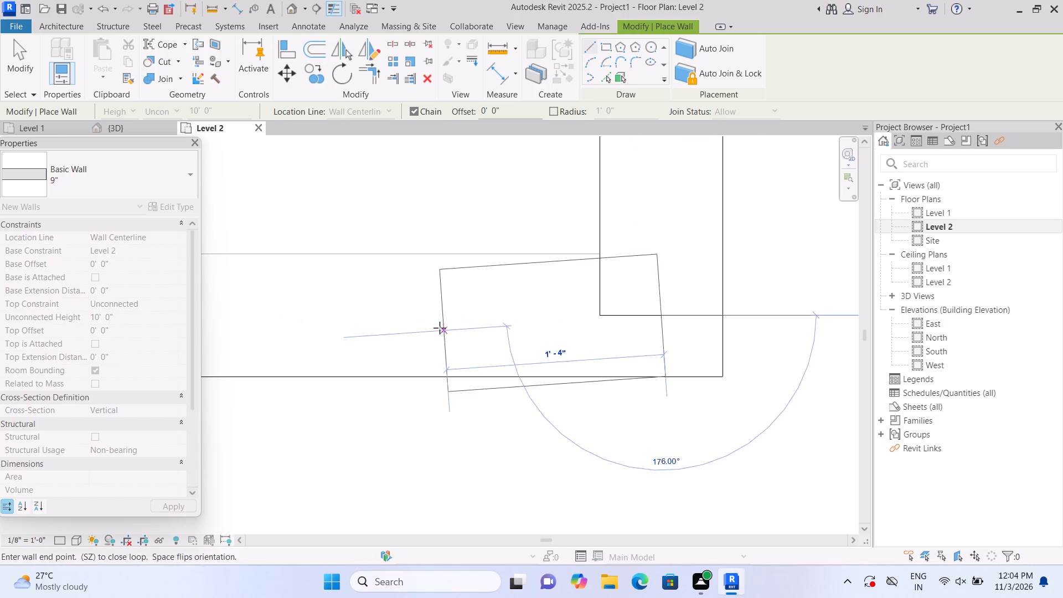
Draw the south Level 2 wall in Basic Wall 9", about 40' 9" long, from the southeast to the southwest corner along the perimeter centerline.
middle_drag(362, 312, 631, 273)
middle_drag(645, 275, 674, 290)
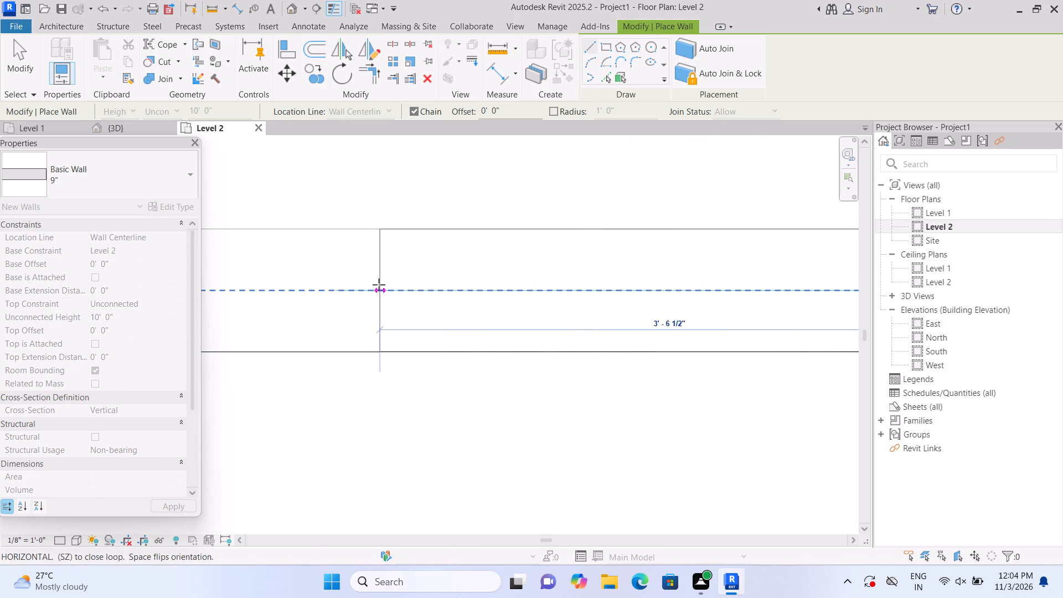
scroll(373, 288, down, 9)
middle_drag(374, 291, 719, 300)
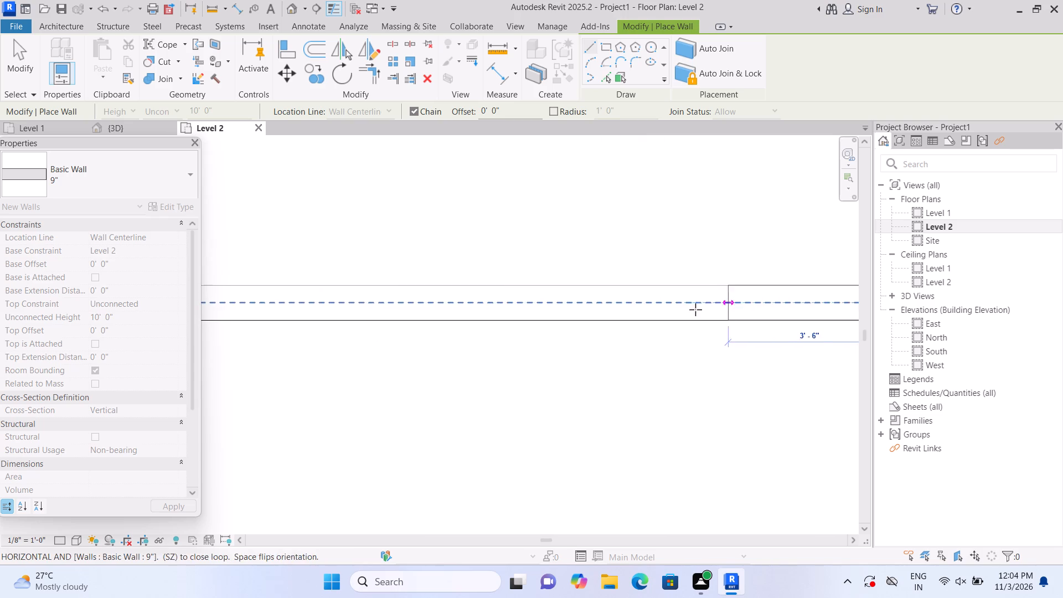
scroll(432, 293, up, 2)
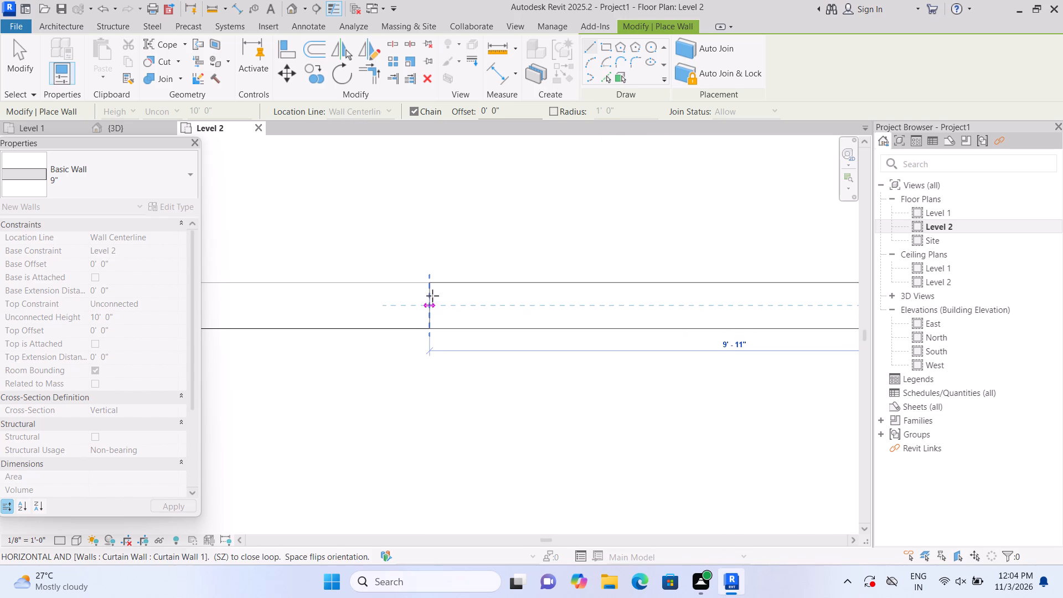
middle_drag(432, 296, 638, 298)
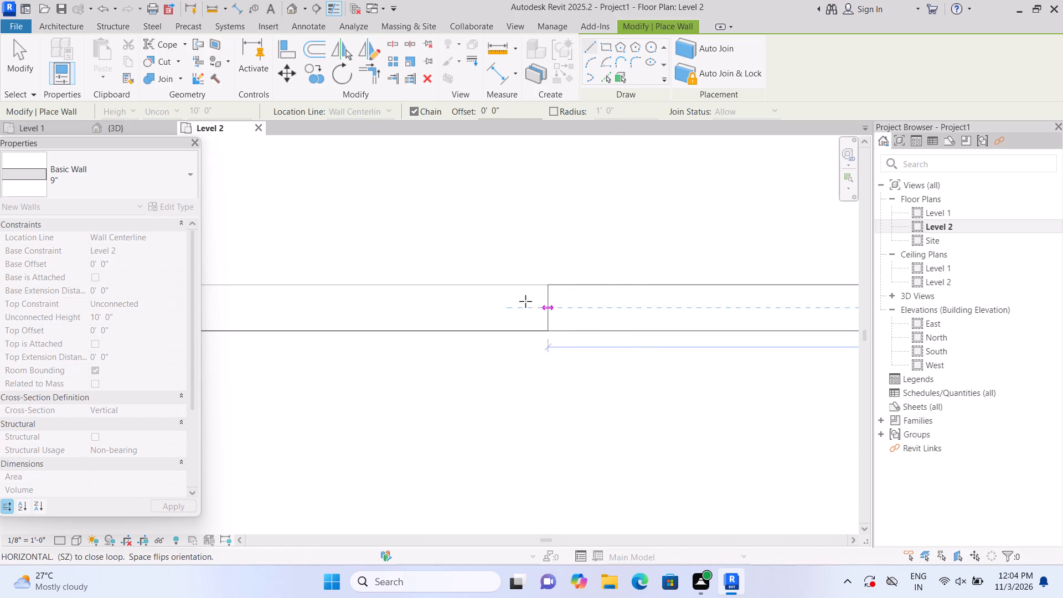
middle_drag(473, 304, 741, 328)
scroll(352, 335, up, 1)
middle_drag(352, 335, 664, 349)
middle_drag(302, 343, 621, 346)
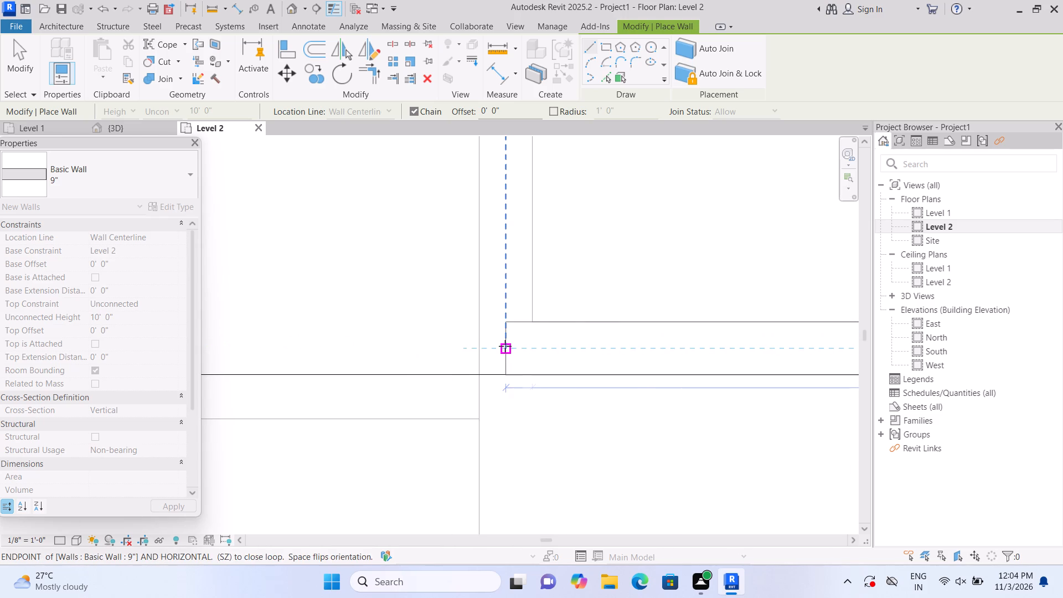
scroll(505, 346, down, 8)
middle_drag(523, 338, 724, 319)
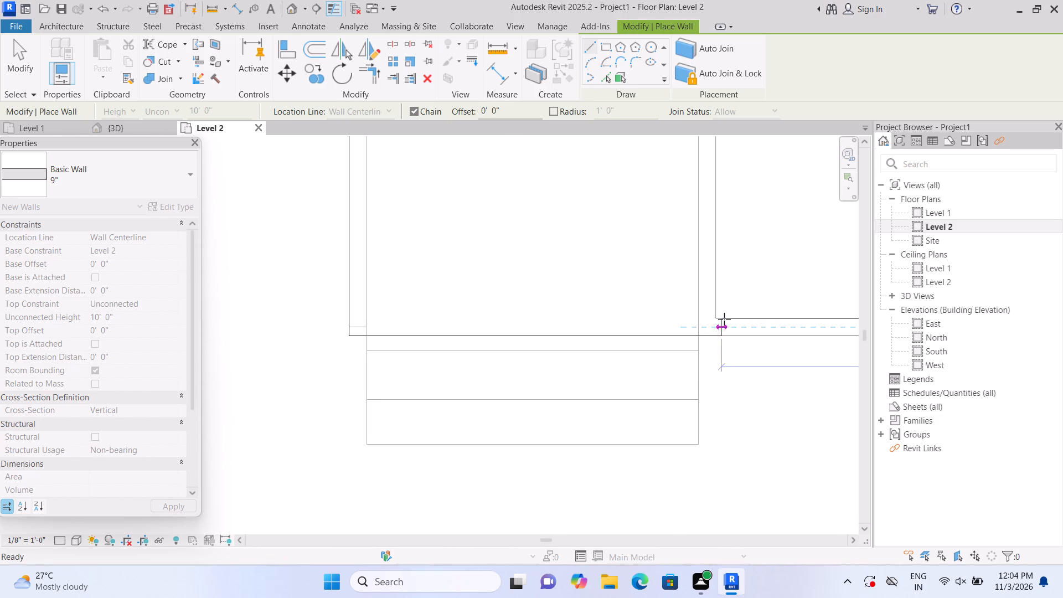
middle_drag(685, 327, 626, 333)
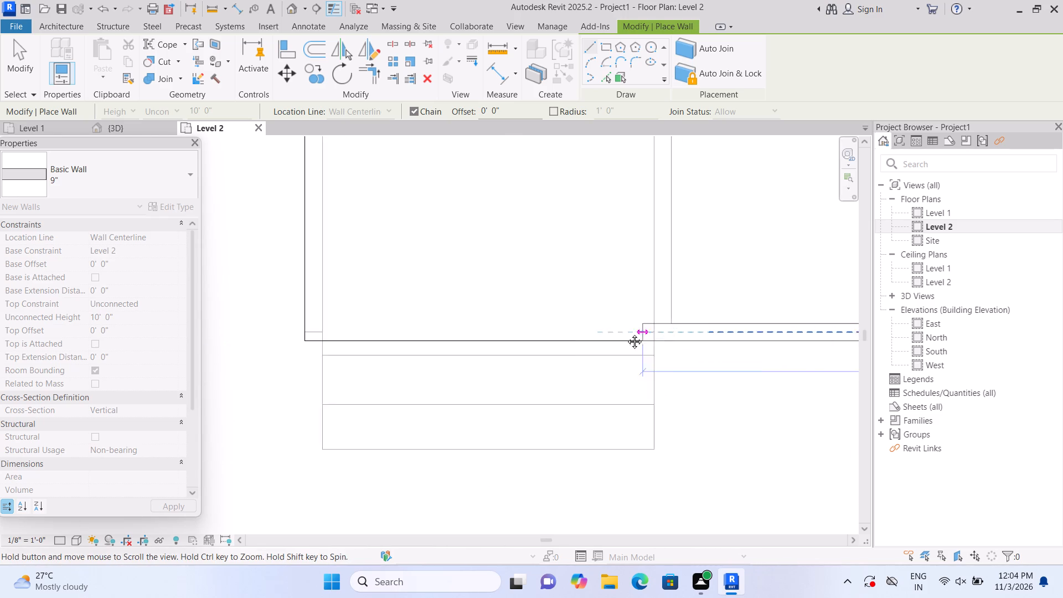
middle_drag(626, 333, 430, 369)
scroll(425, 366, up, 1)
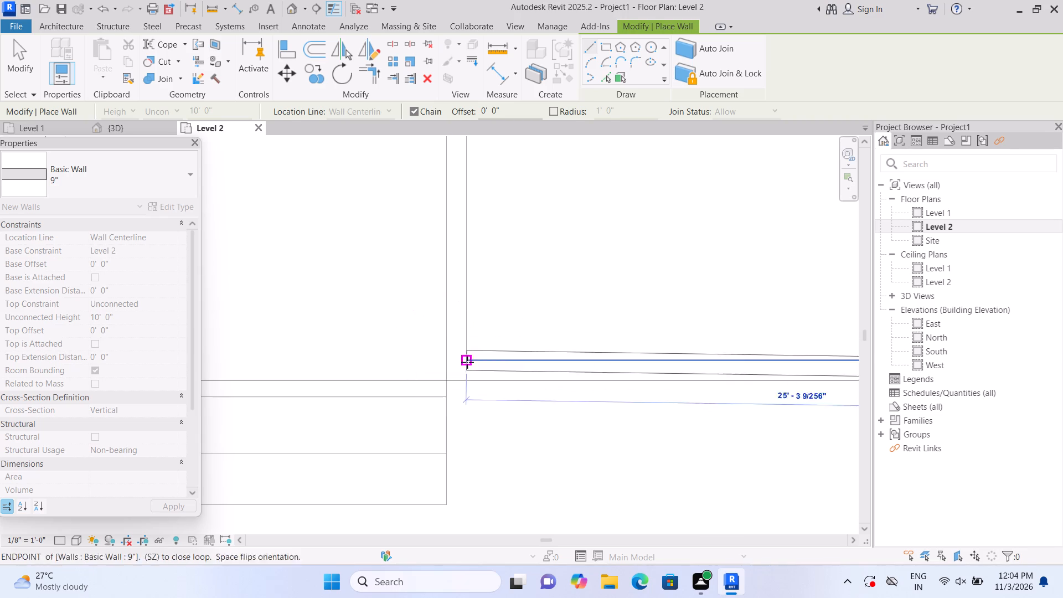
scroll(452, 353, up, 4)
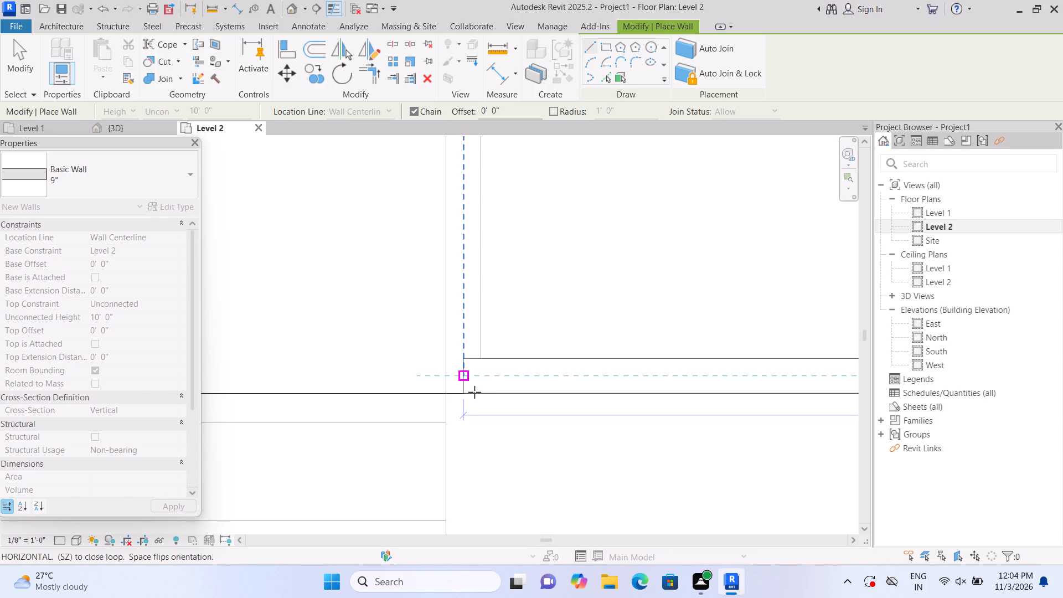
scroll(435, 385, up, 1)
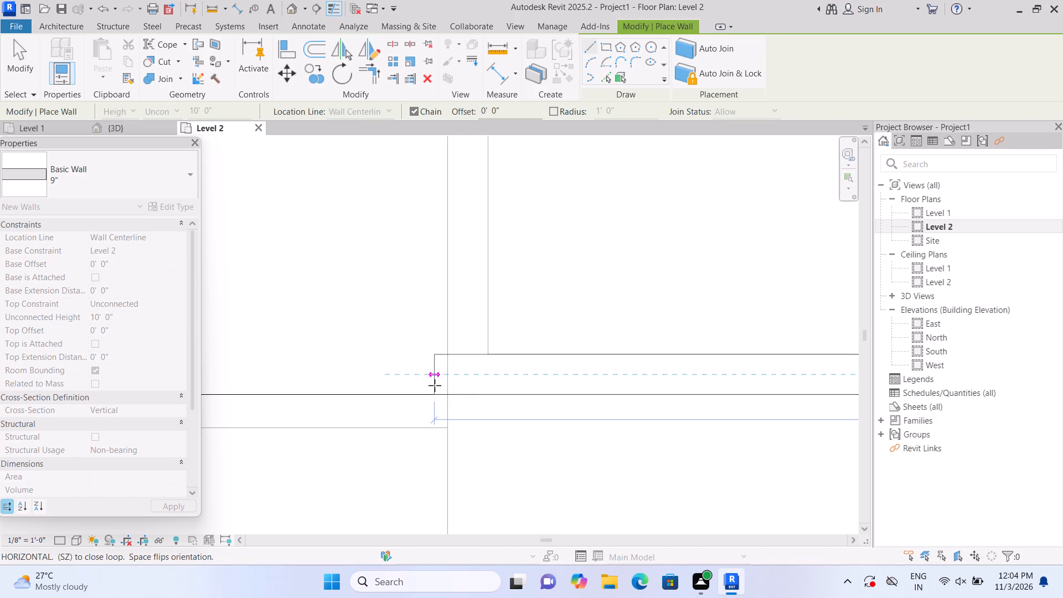
scroll(435, 385, down, 9)
middle_drag(346, 394, 471, 392)
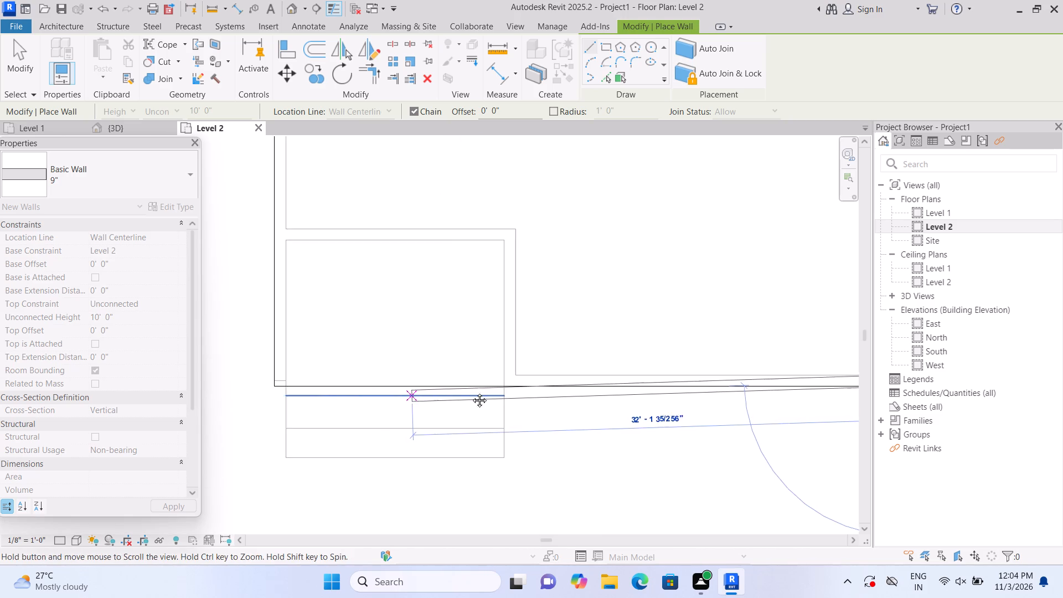
middle_drag(471, 392, 508, 392)
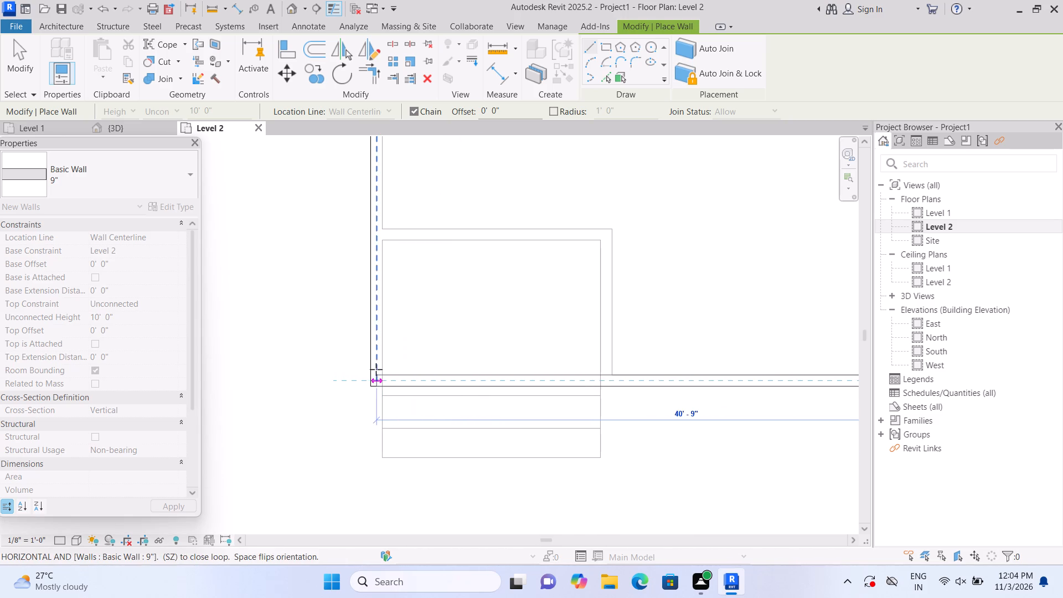
scroll(377, 370, up, 4)
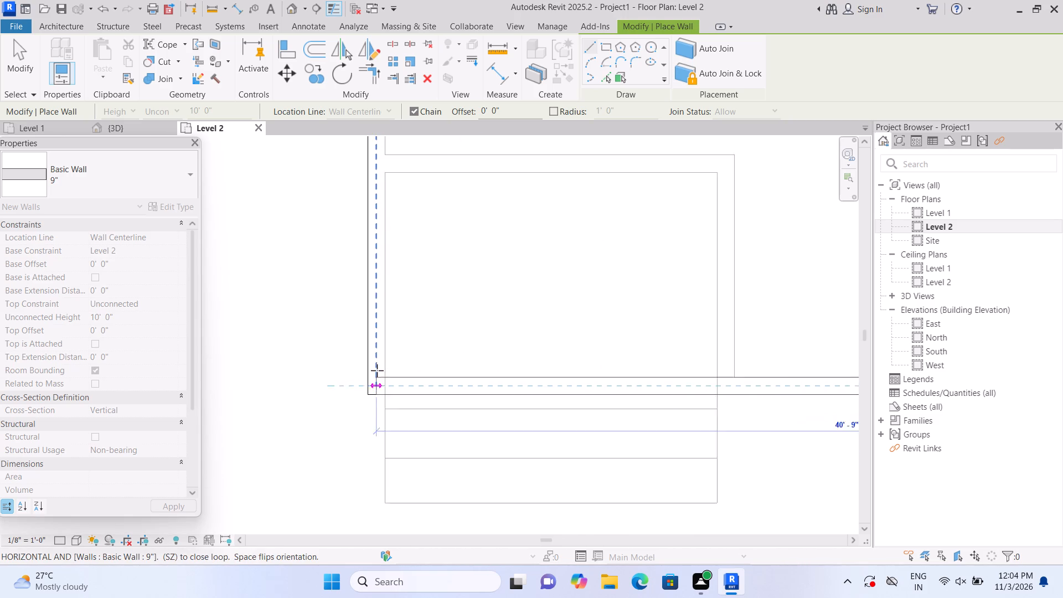
scroll(377, 370, up, 8)
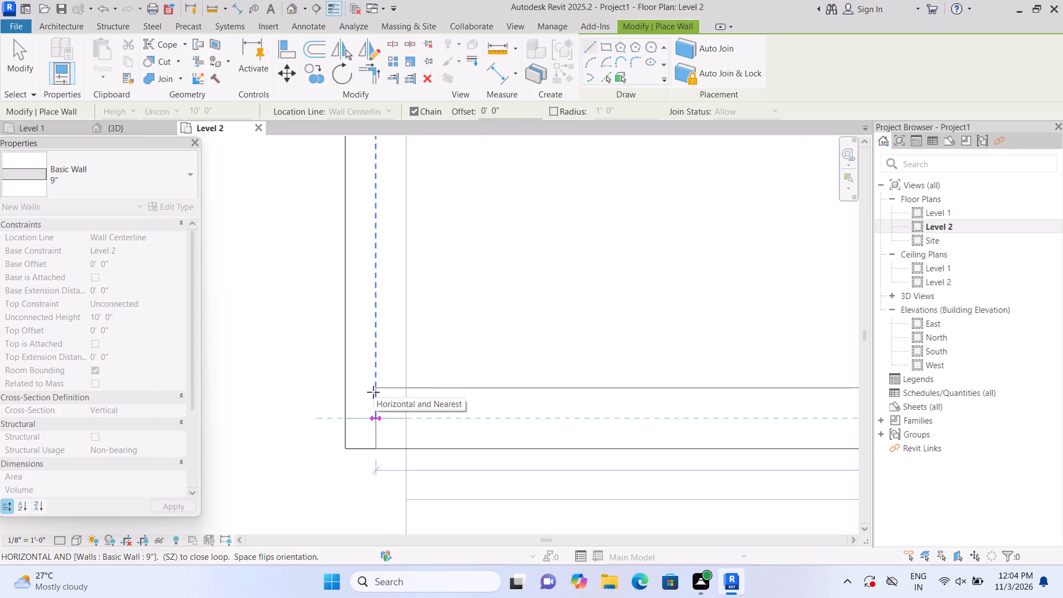
scroll(373, 395, up, 3)
click(373, 404)
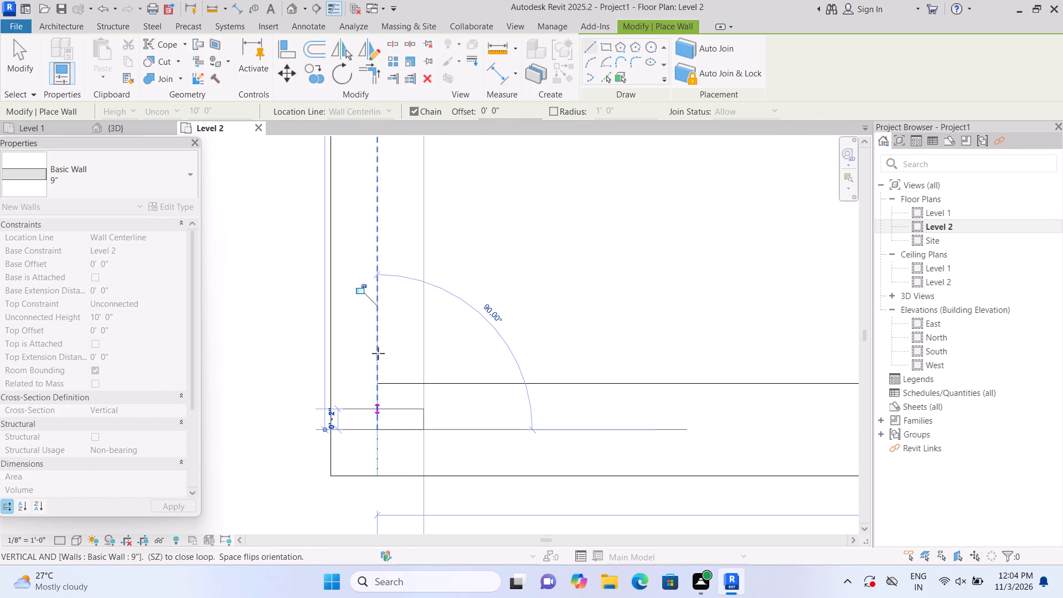
Draw the west Level 2 wall in Basic Wall 9" from the southwest to the northwest corner, closing the perimeter, and end the wall chain.
middle_drag(375, 251, 369, 327)
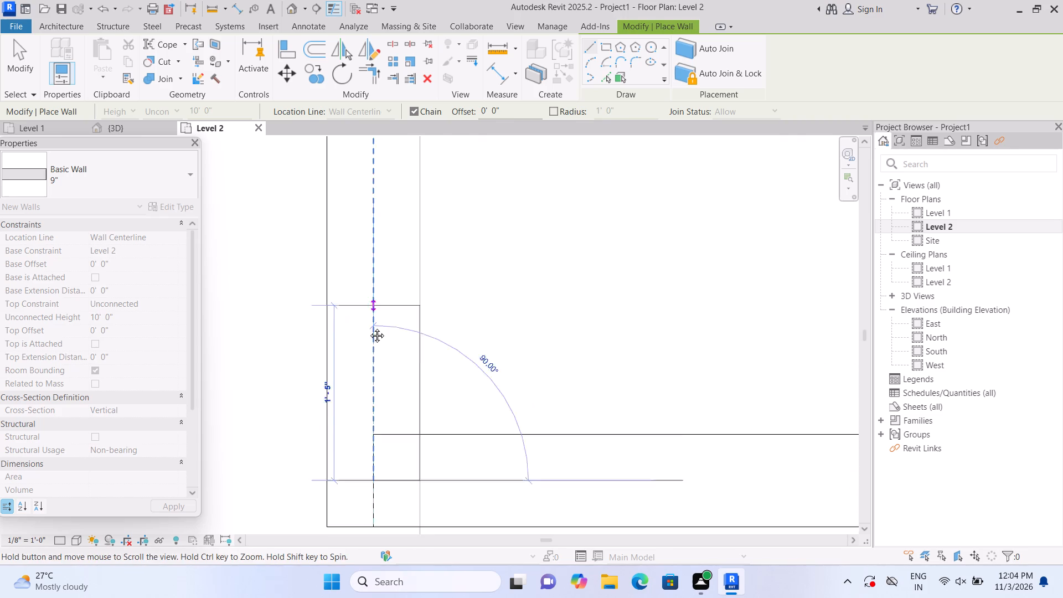
middle_drag(369, 327, 367, 442)
scroll(368, 270, down, 2)
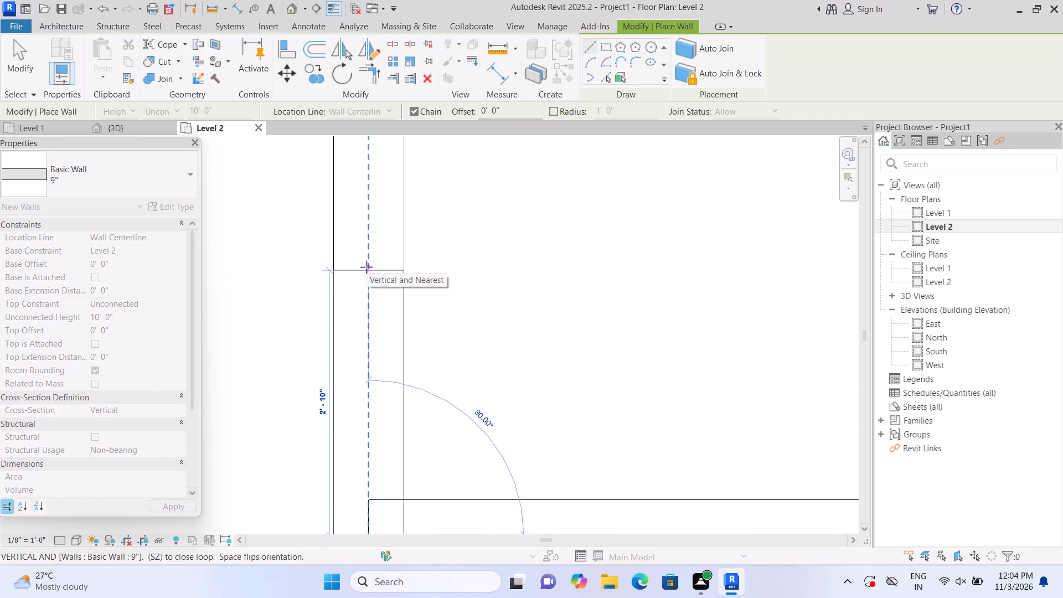
middle_drag(368, 271, 370, 453)
middle_drag(380, 239, 374, 400)
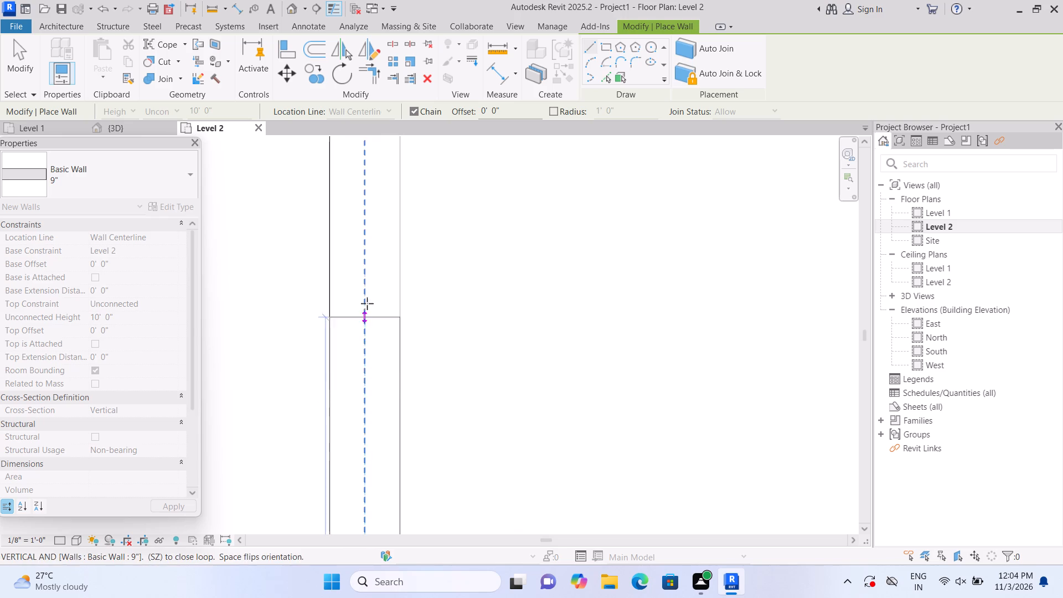
middle_drag(365, 232, 350, 453)
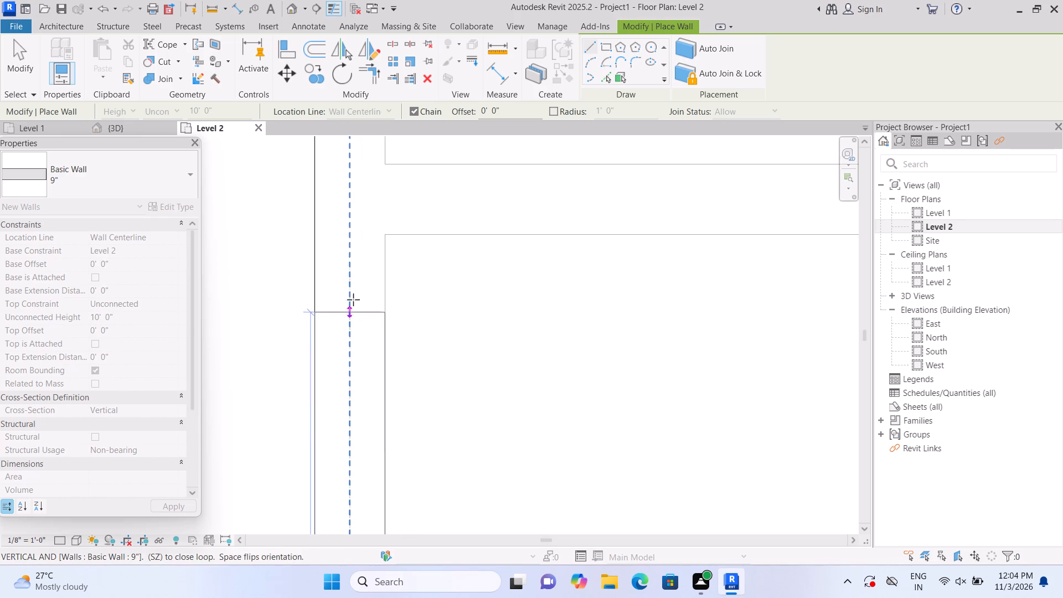
scroll(364, 235, up, 1)
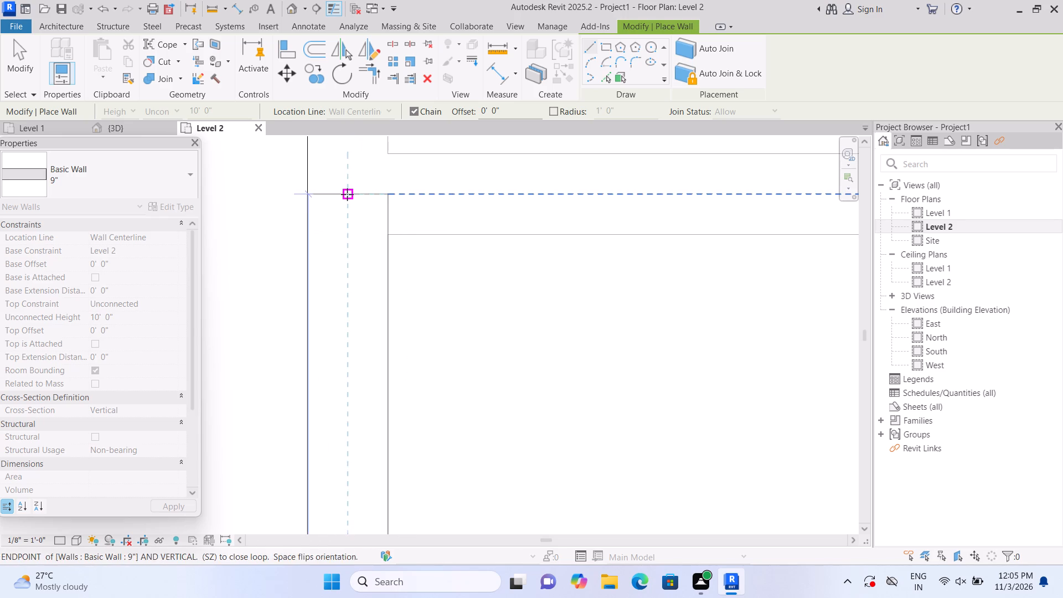
middle_drag(347, 197, 332, 363)
middle_drag(341, 217, 340, 326)
scroll(340, 298, down, 3)
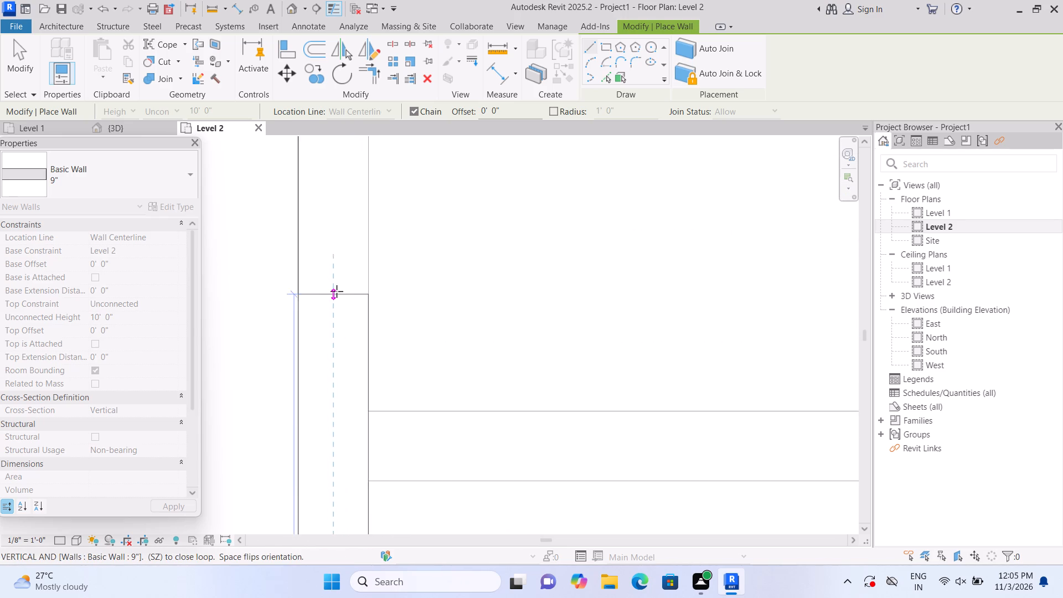
scroll(335, 288, down, 6)
middle_drag(333, 203, 337, 387)
scroll(339, 283, up, 4)
middle_drag(345, 251, 344, 443)
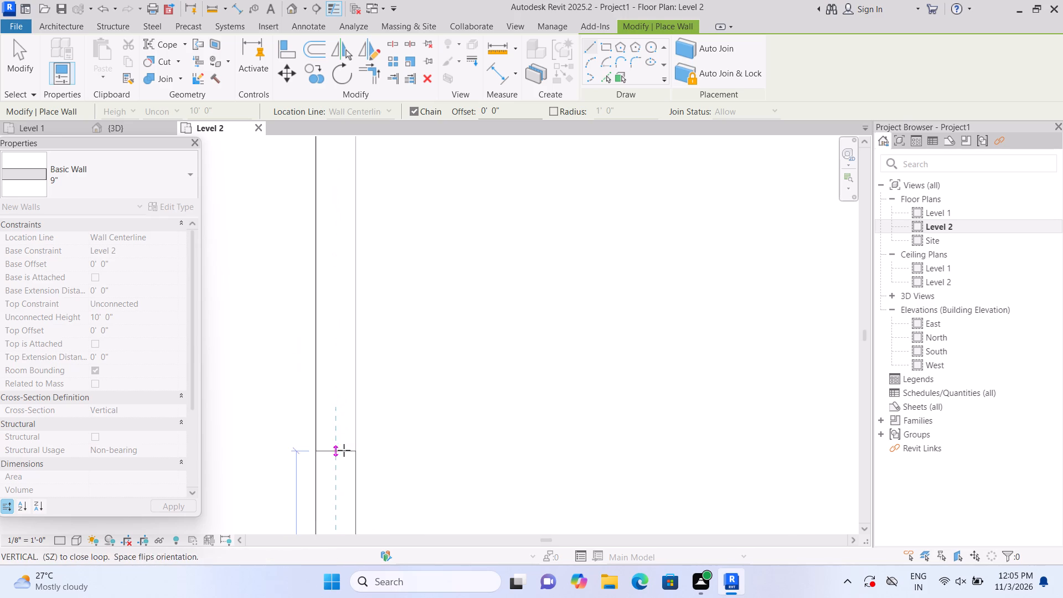
scroll(349, 257, up, 1)
middle_drag(352, 250, 349, 393)
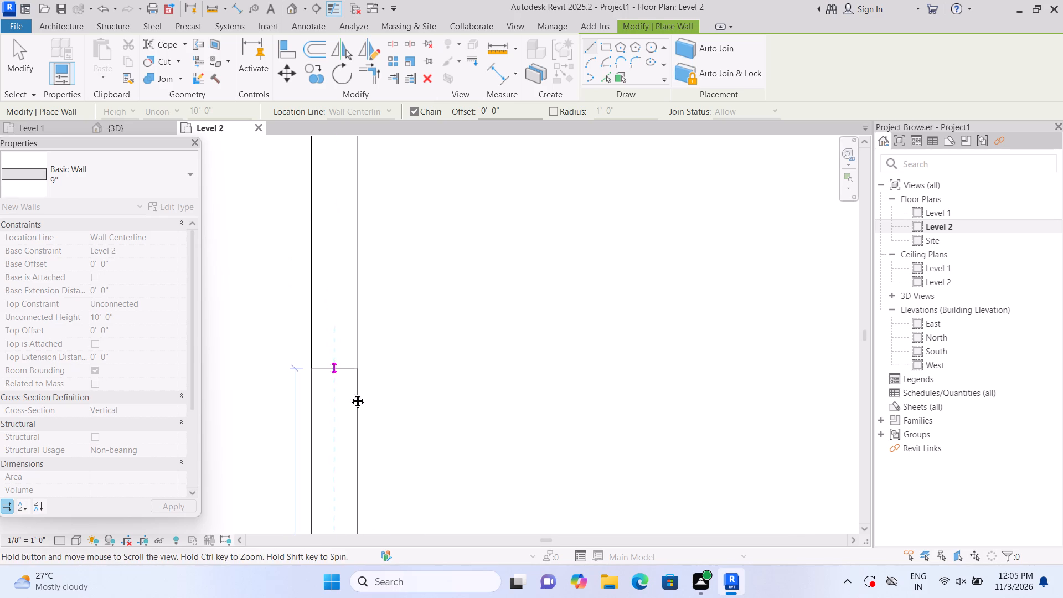
middle_drag(349, 393, 348, 404)
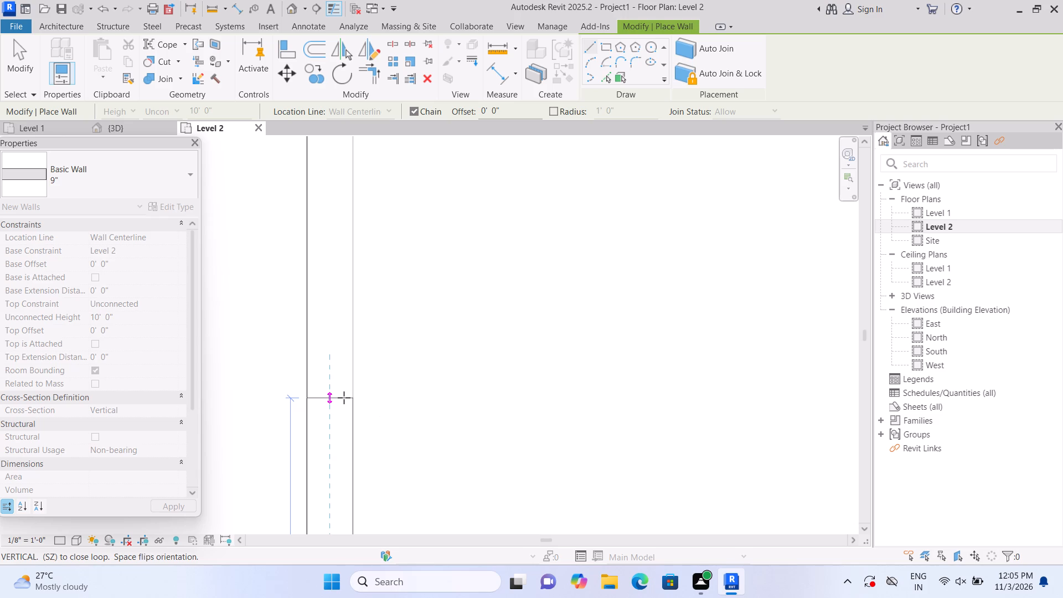
middle_drag(323, 247, 326, 435)
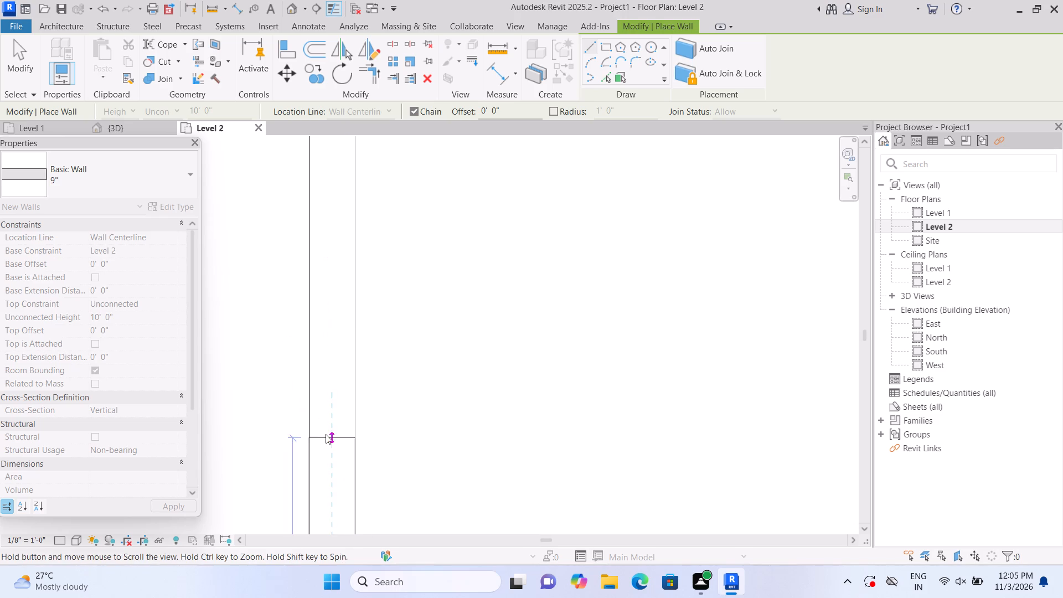
middle_drag(318, 251, 316, 443)
scroll(318, 260, up, 1)
middle_drag(317, 254, 311, 304)
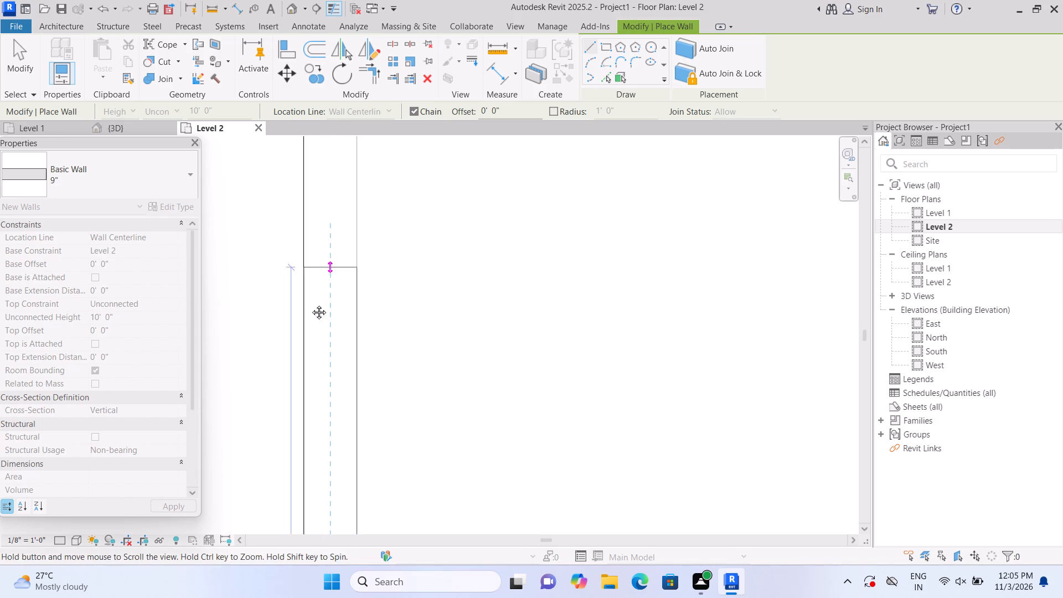
middle_drag(311, 304, 297, 456)
middle_drag(301, 271, 322, 465)
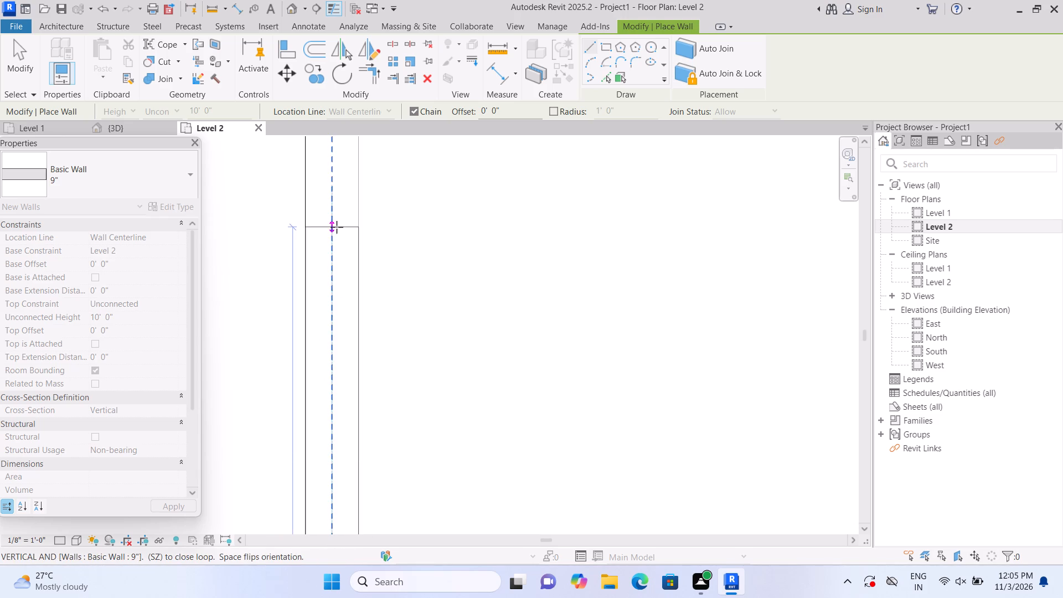
middle_drag(336, 227, 390, 282)
middle_drag(385, 202, 384, 440)
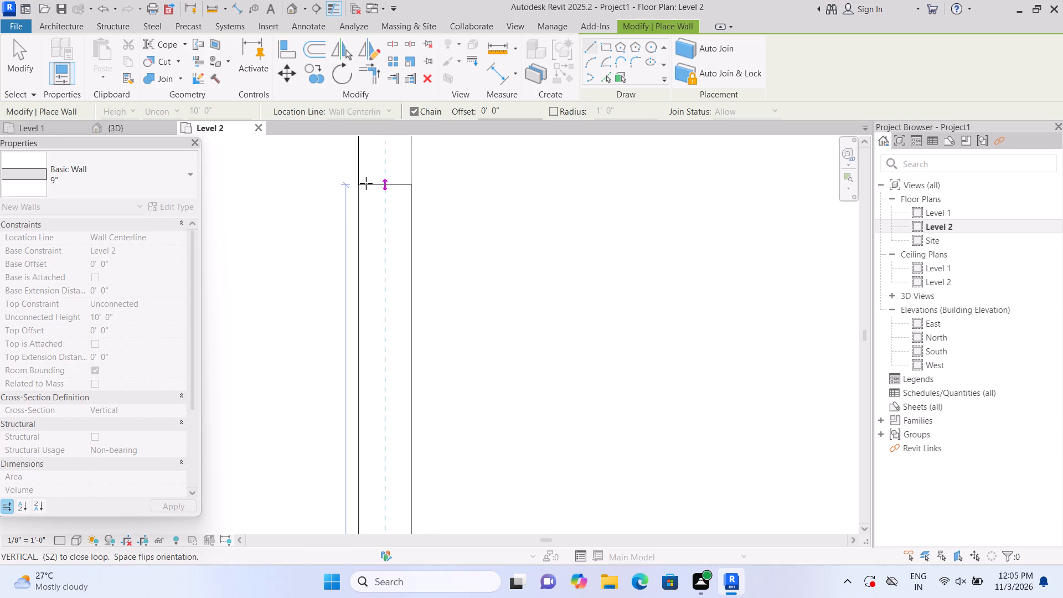
scroll(367, 183, up, 1)
middle_drag(367, 183, 373, 435)
middle_drag(384, 224, 387, 461)
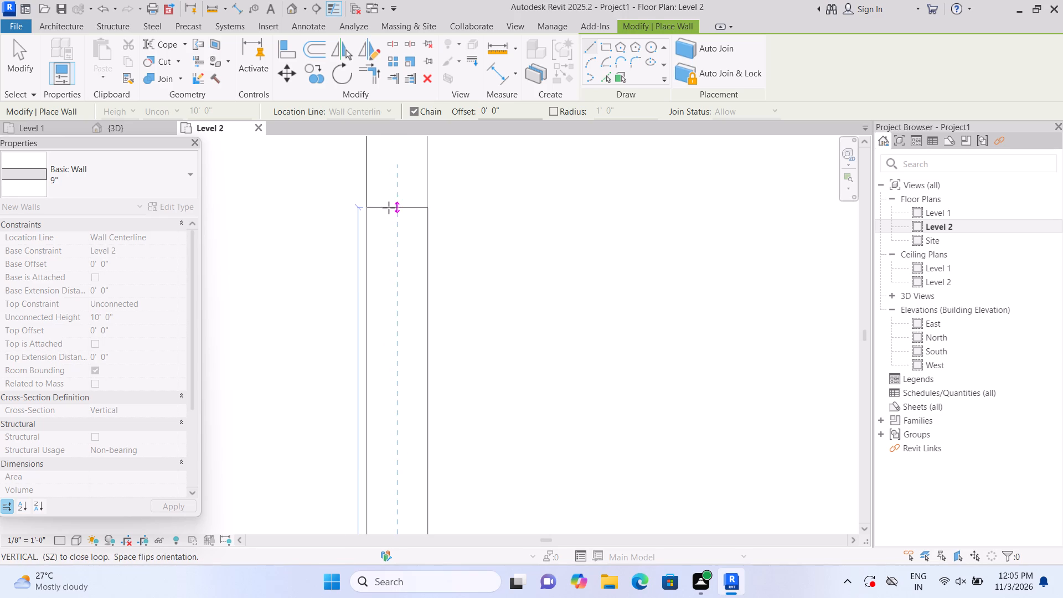
middle_drag(389, 248, 385, 465)
middle_drag(394, 221, 392, 455)
click(401, 337)
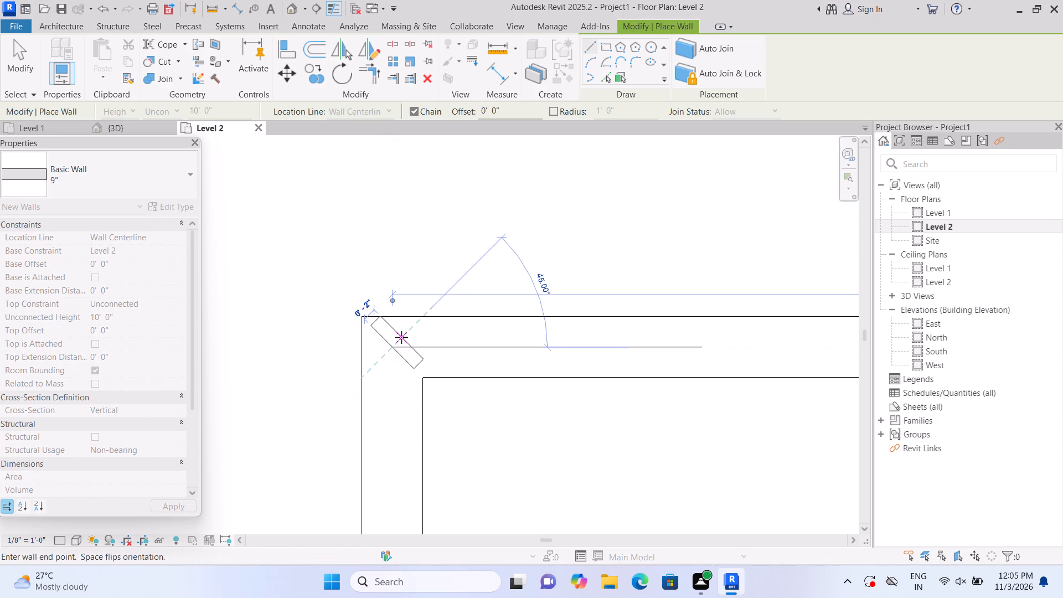
key(Escape)
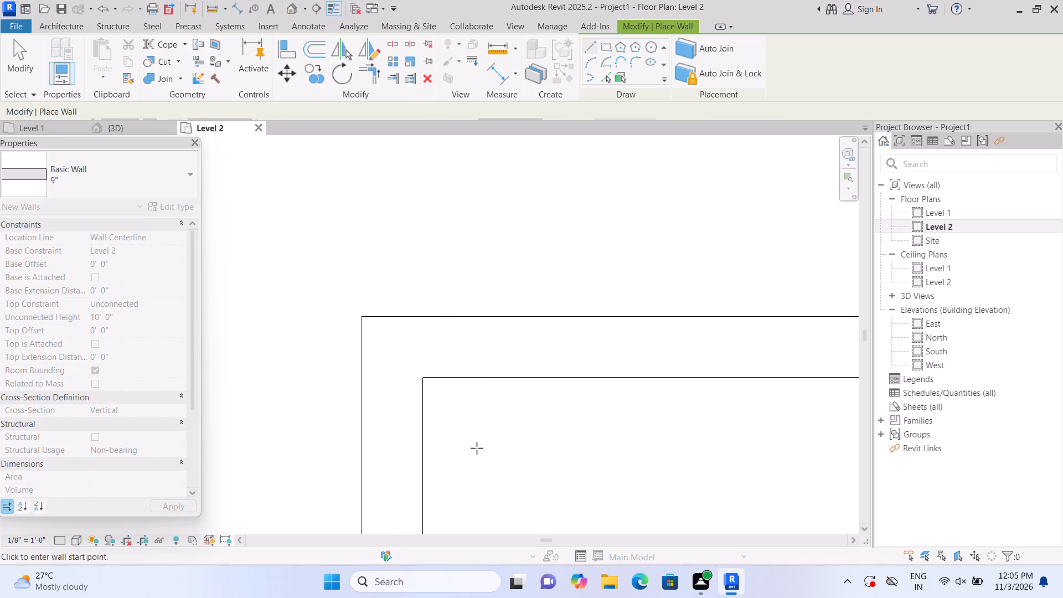
Draw a Basic Wall 9" on Level 2 along the porch's north wall centerline, from the west wall to the porch's northeast corner.
scroll(474, 448, down, 13)
middle_drag(482, 482, 329, 234)
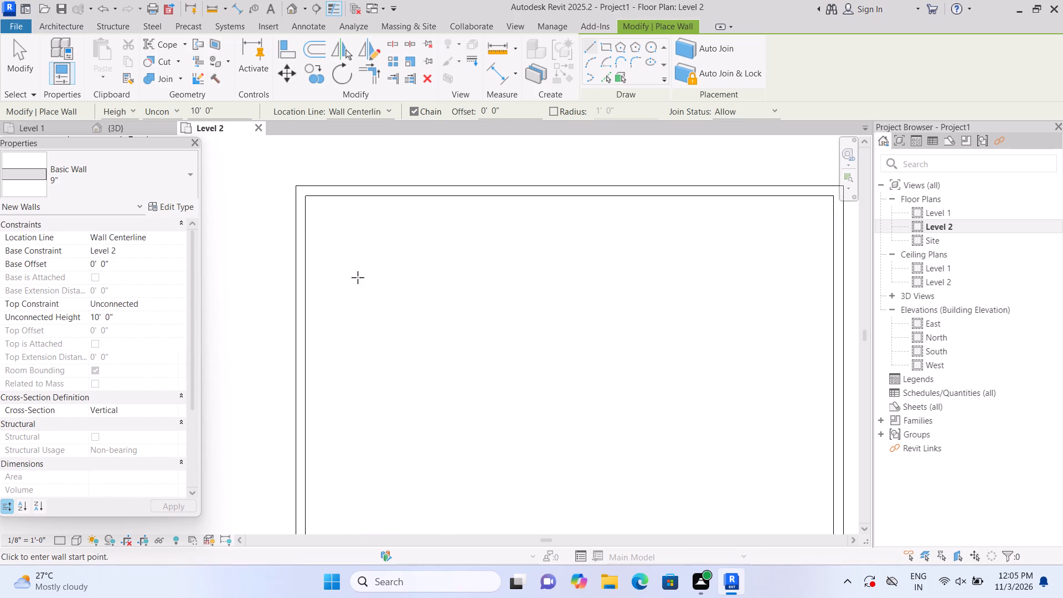
scroll(411, 355, down, 5)
middle_drag(422, 420, 413, 217)
scroll(400, 355, up, 1)
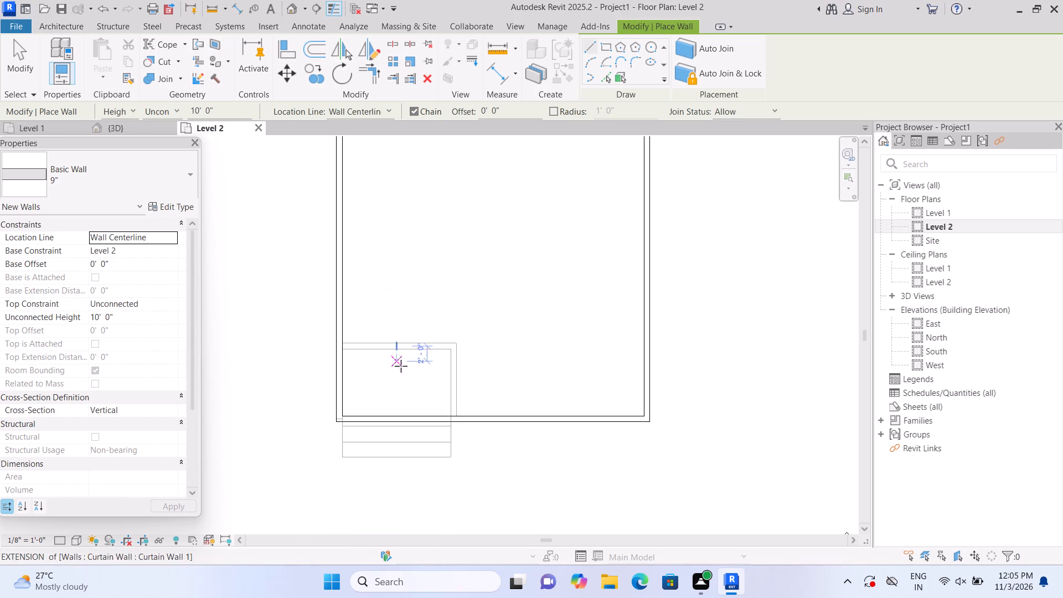
scroll(401, 366, up, 4)
scroll(347, 351, up, 7)
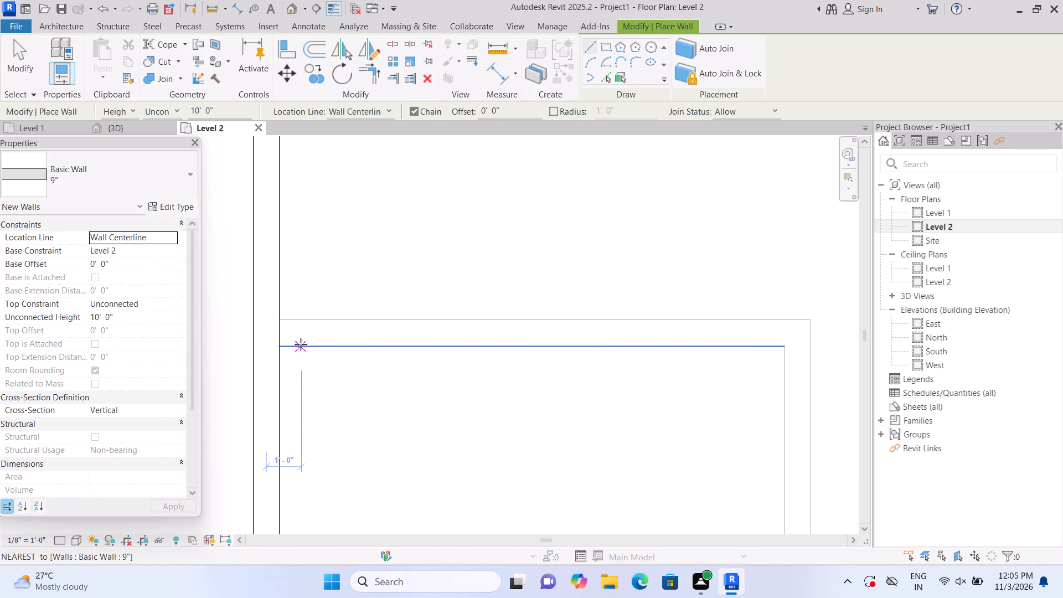
middle_drag(319, 356, 440, 369)
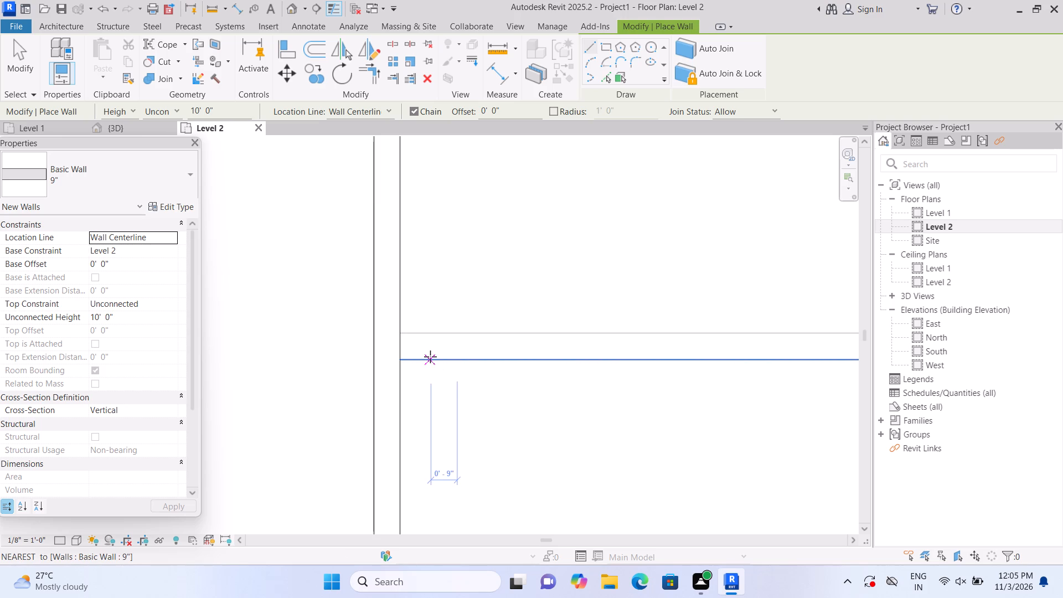
scroll(430, 372, up, 2)
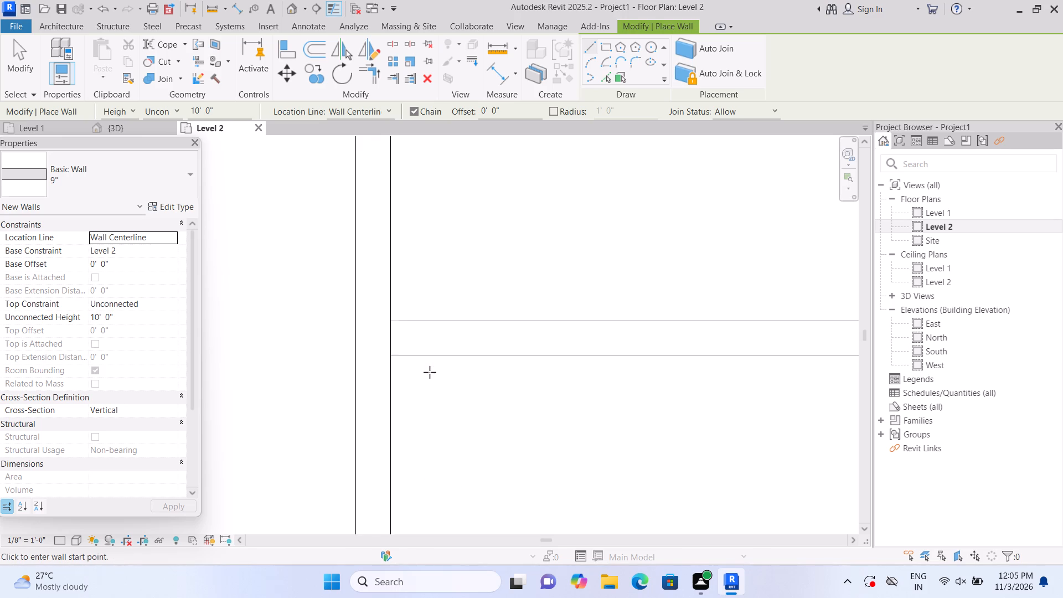
scroll(426, 371, up, 3)
click(371, 323)
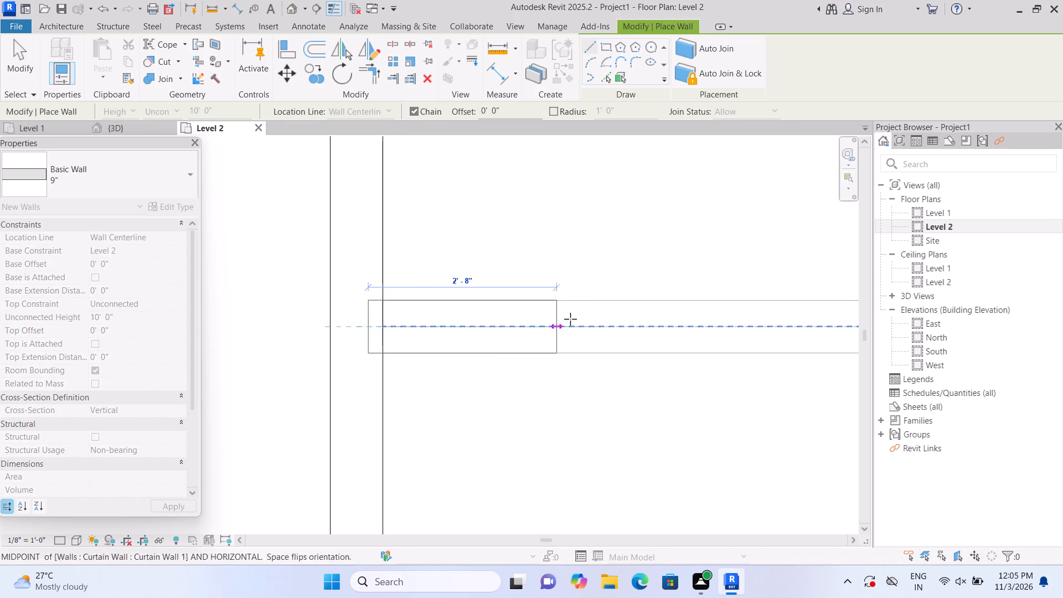
middle_drag(654, 322, 321, 345)
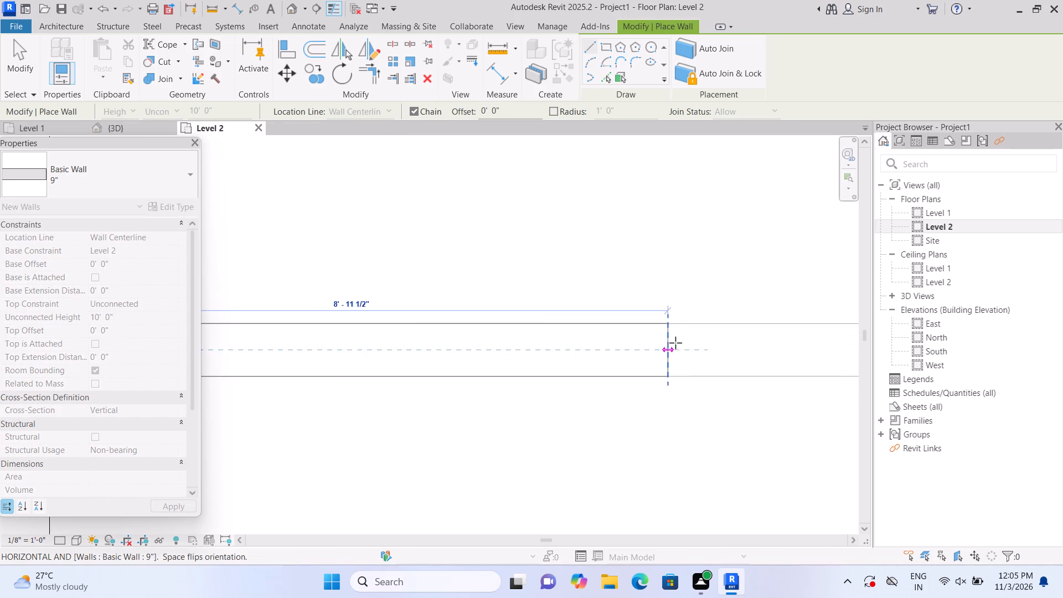
middle_drag(678, 345, 290, 309)
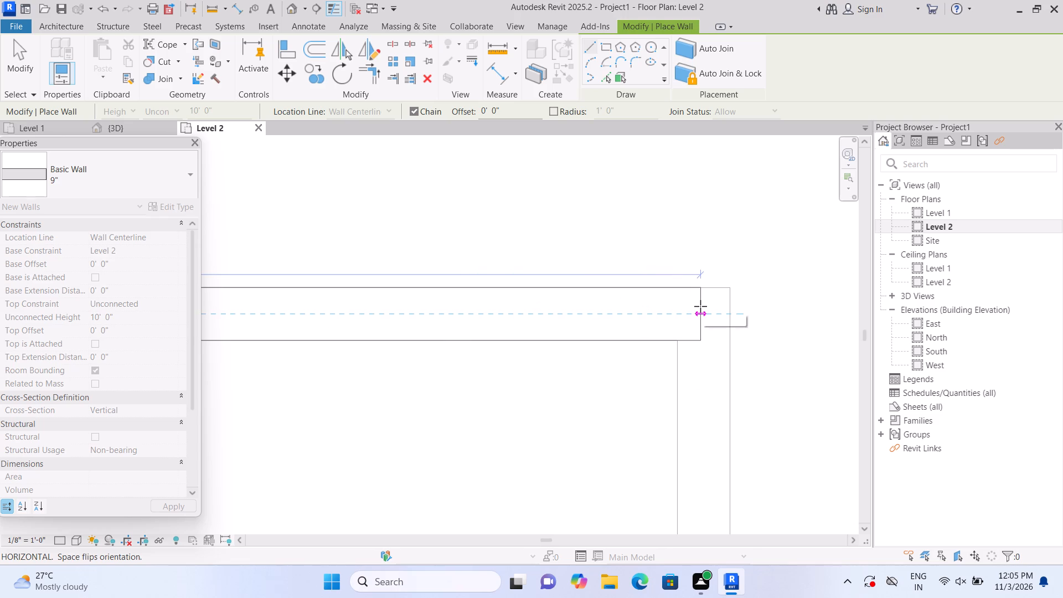
click(700, 306)
middle_drag(707, 444, 680, 307)
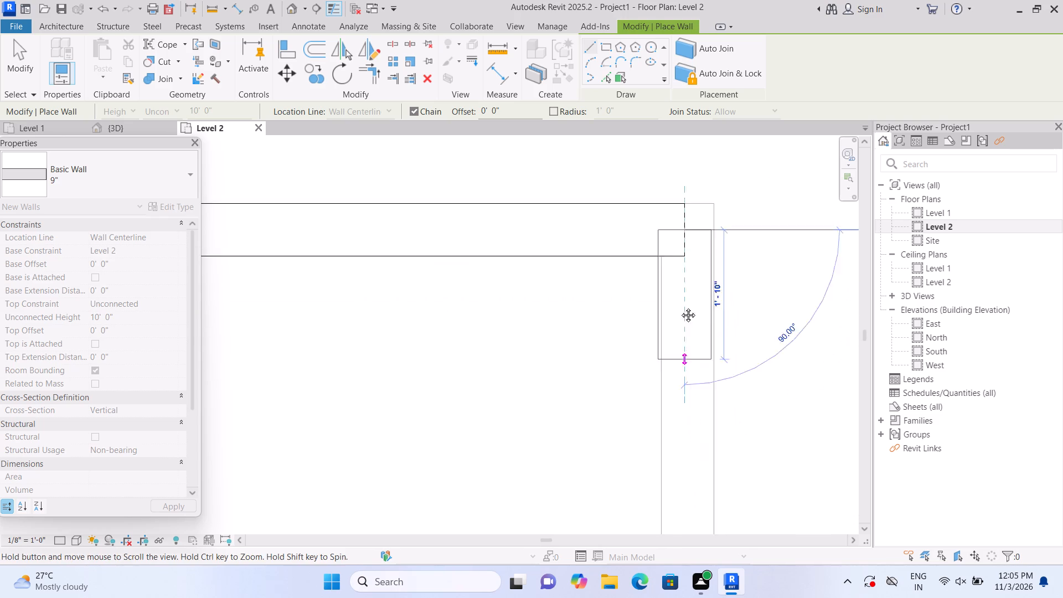
middle_drag(680, 307, 664, 230)
key(Escape)
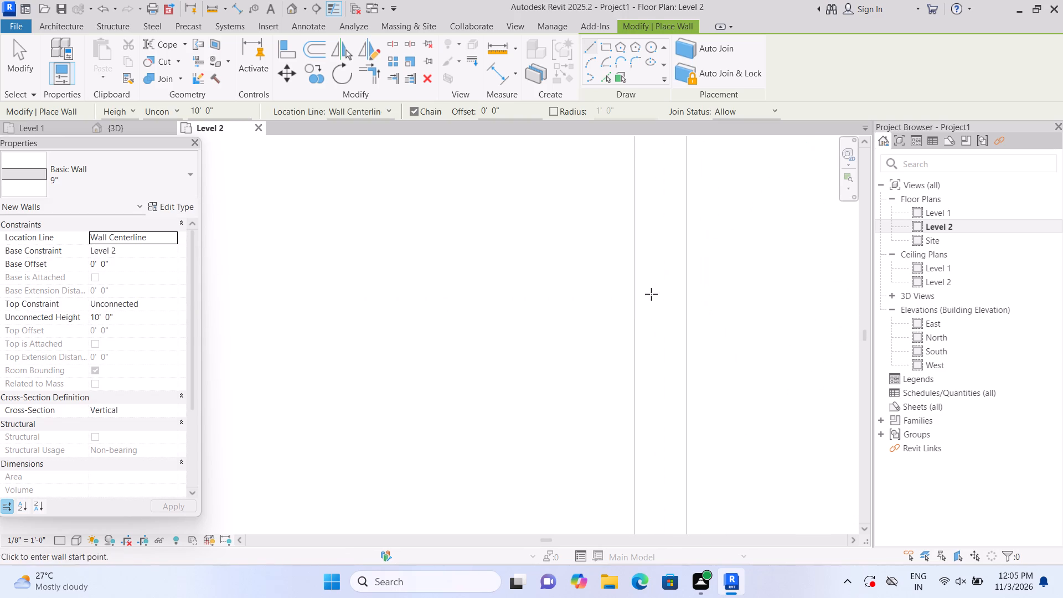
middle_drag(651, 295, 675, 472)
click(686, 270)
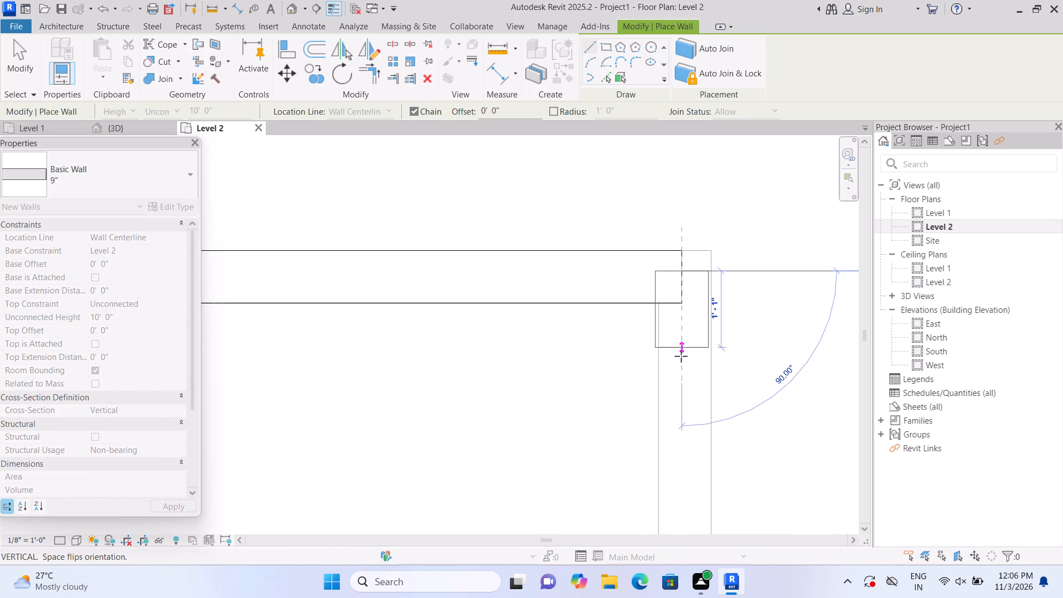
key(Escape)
Draw a Basic Wall 9" on Level 2 along the porch's east wall centerline, from the porch's northeast corner to the south wall.
scroll(679, 308, up, 1)
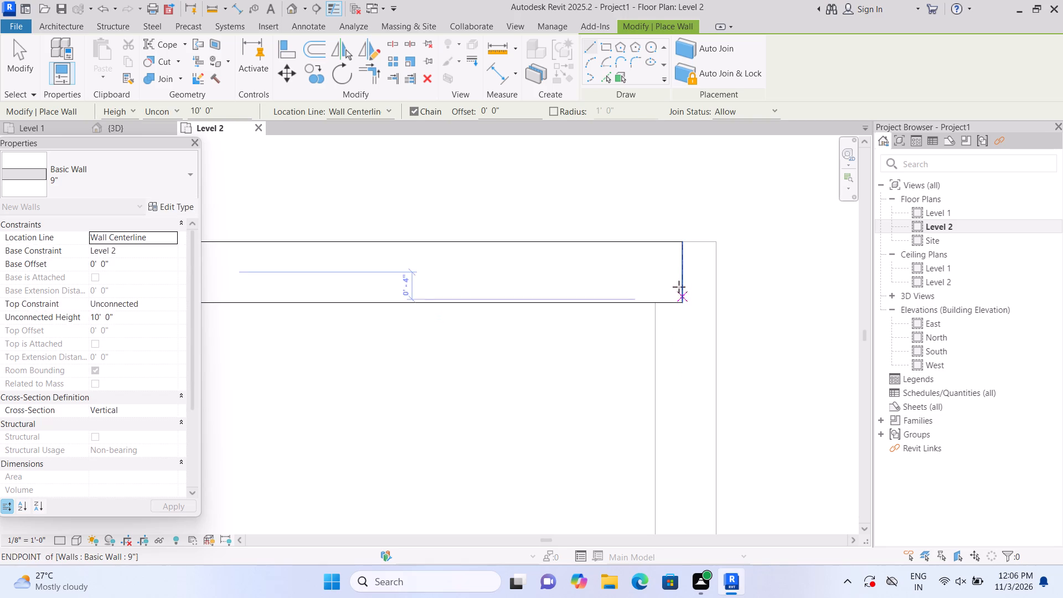
click(692, 269)
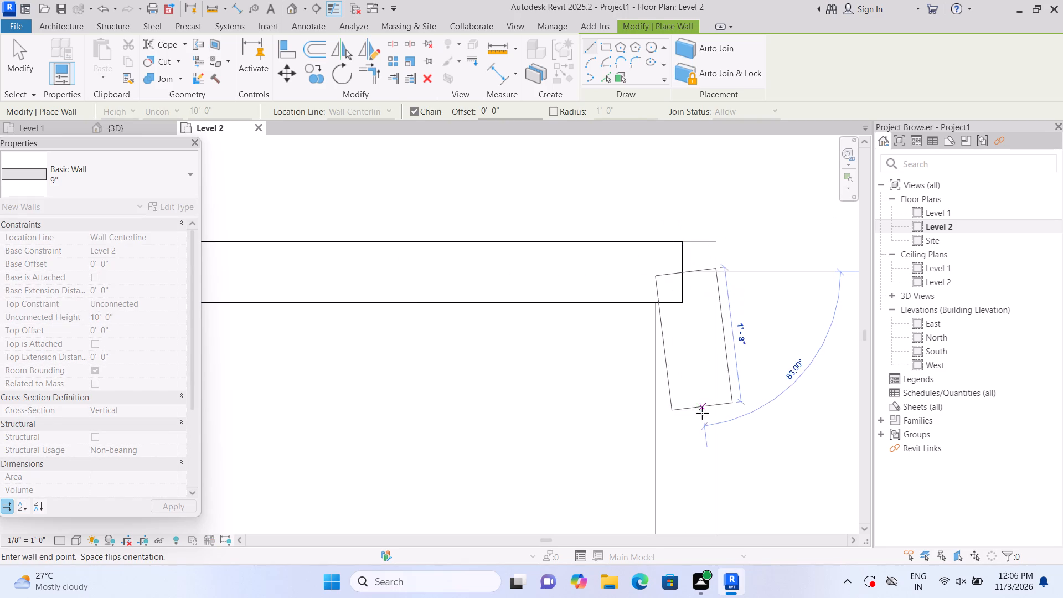
middle_drag(690, 460, 675, 266)
scroll(689, 460, up, 1)
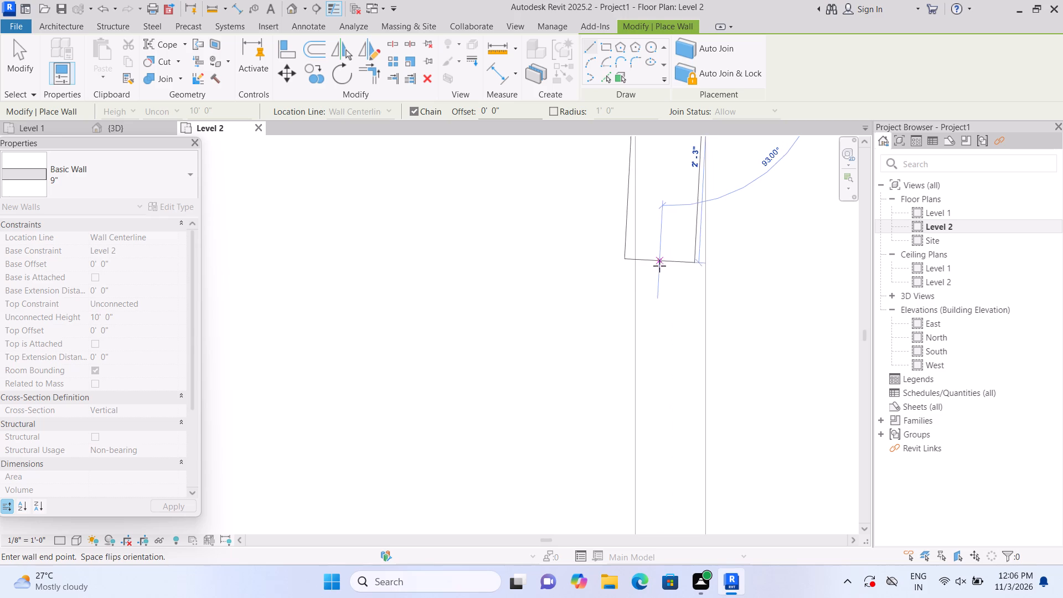
middle_drag(672, 331, 649, 173)
scroll(648, 350, down, 3)
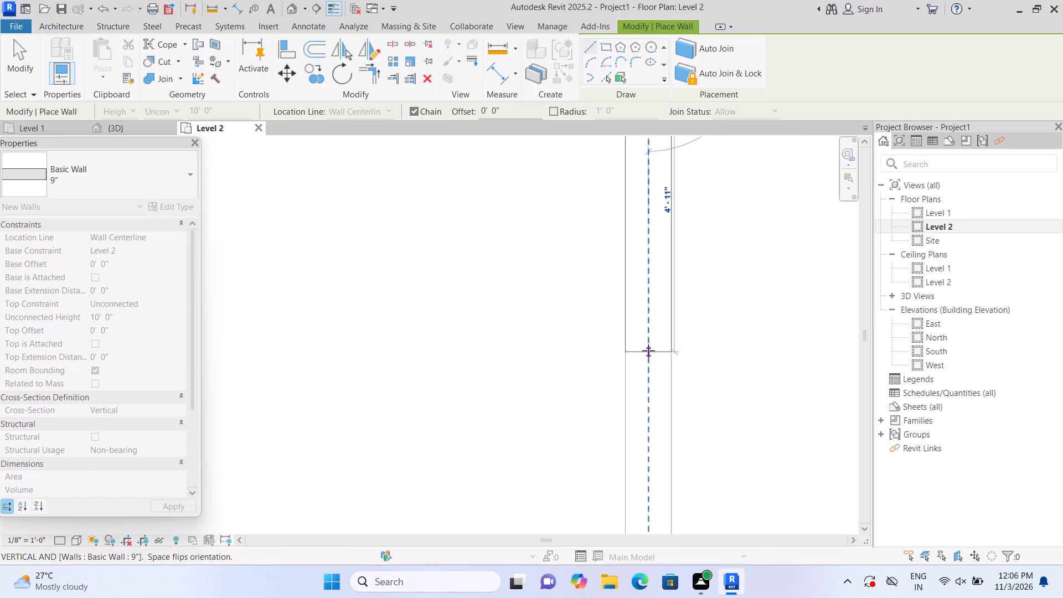
scroll(648, 350, down, 3)
middle_drag(641, 396, 648, 273)
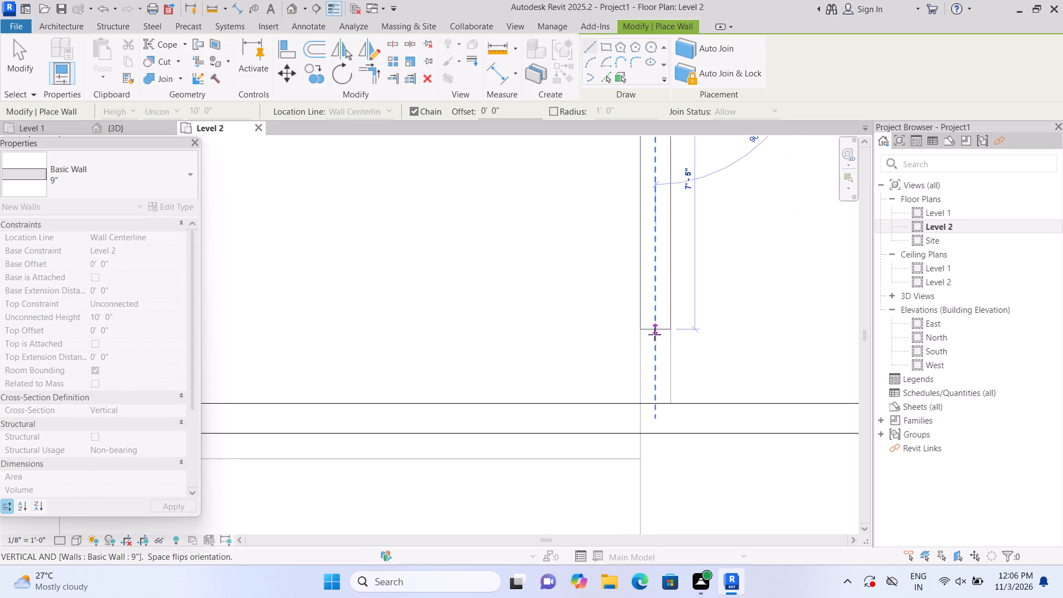
scroll(654, 348, up, 4)
click(655, 423)
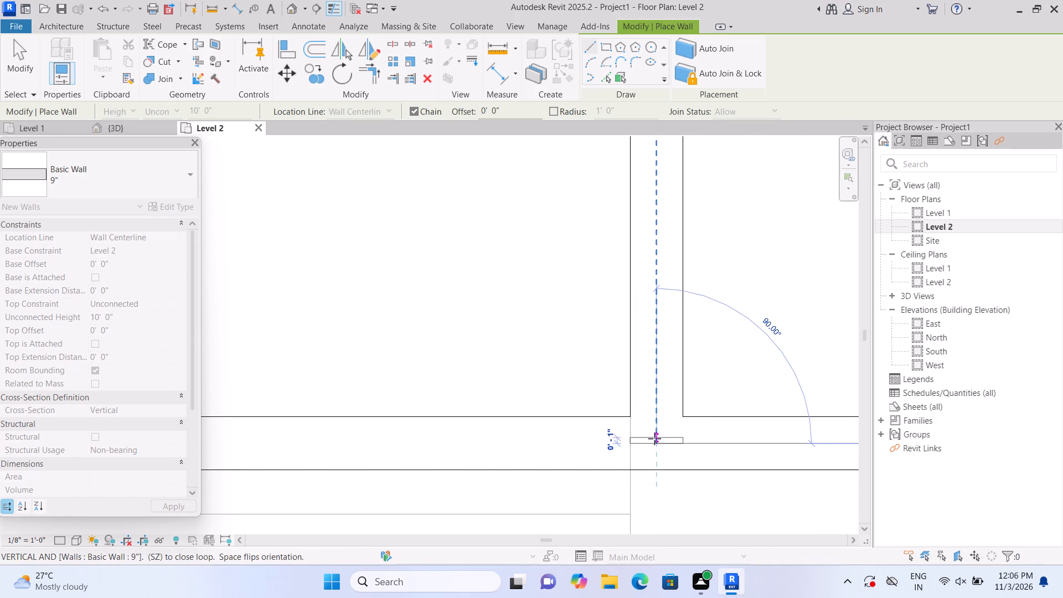
key(Escape)
scroll(648, 433, down, 8)
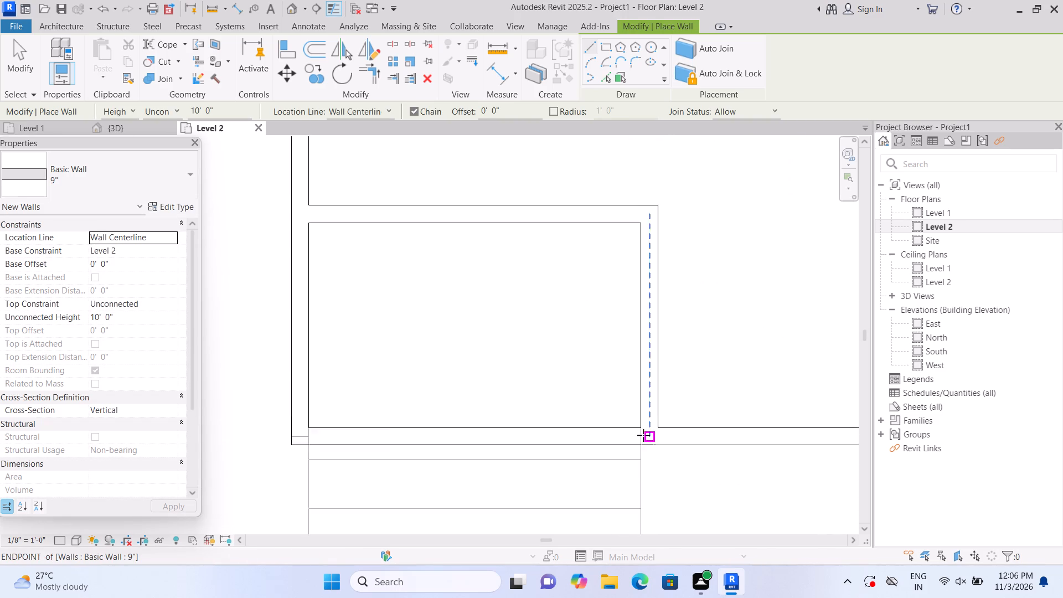
scroll(643, 435, down, 7)
middle_drag(426, 428, 303, 437)
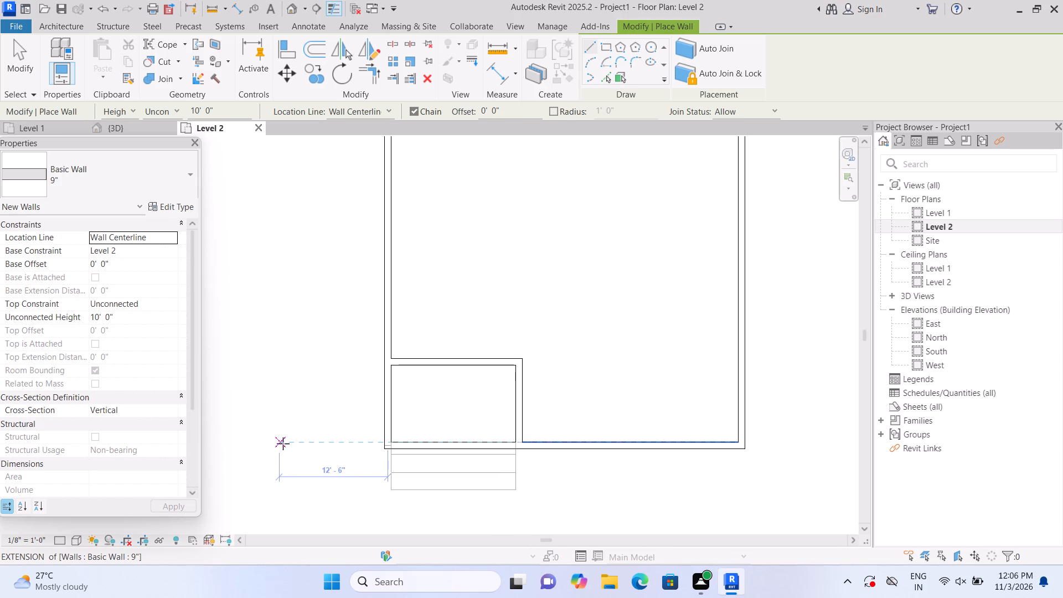
key(Escape)
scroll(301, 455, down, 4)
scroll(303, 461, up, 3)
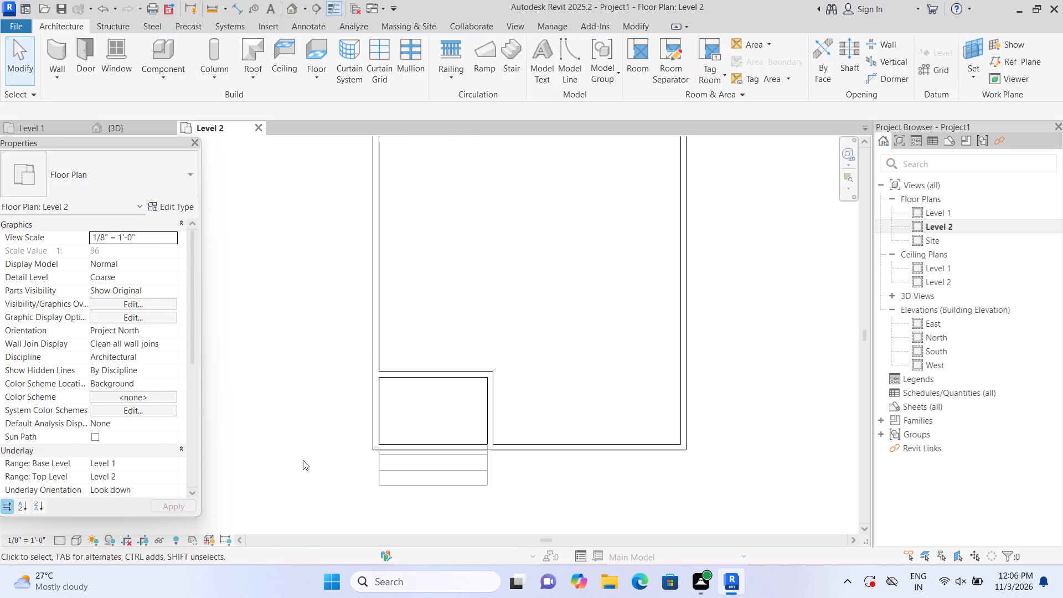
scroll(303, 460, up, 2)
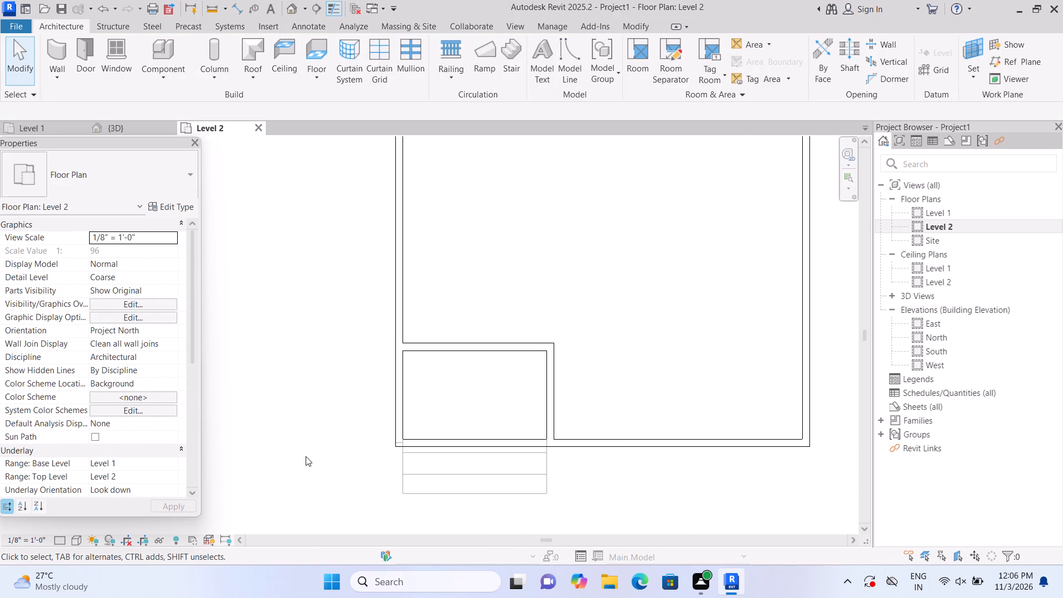
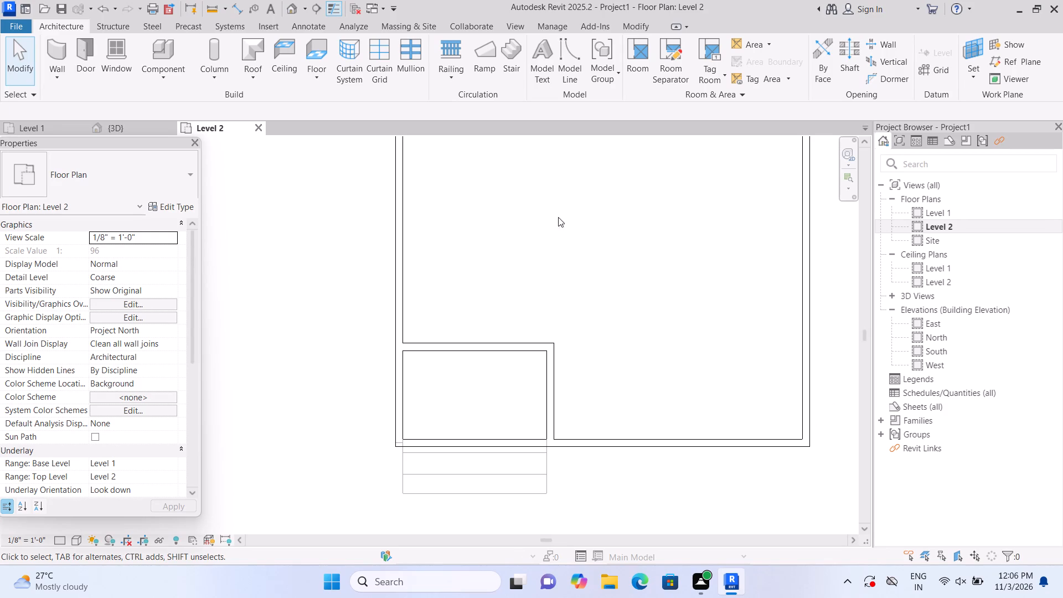
Inspect the Level 2 walls around the southwest porch in the 3D view.
scroll(668, 342, up, 5)
scroll(642, 339, down, 5)
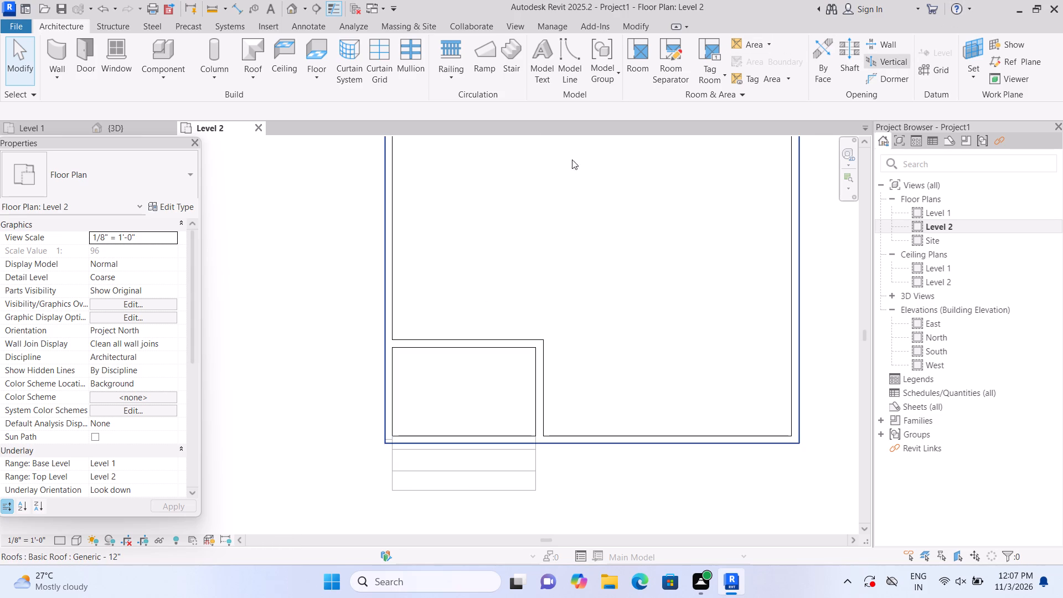
double_click(287, 9)
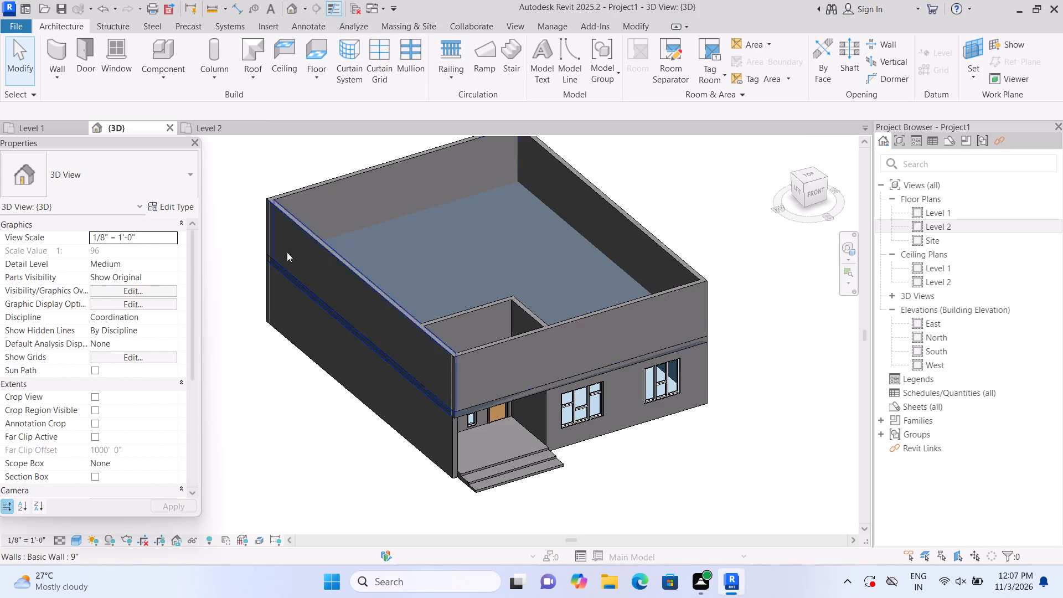
middle_drag(271, 392, 281, 360)
scroll(291, 373, up, 1)
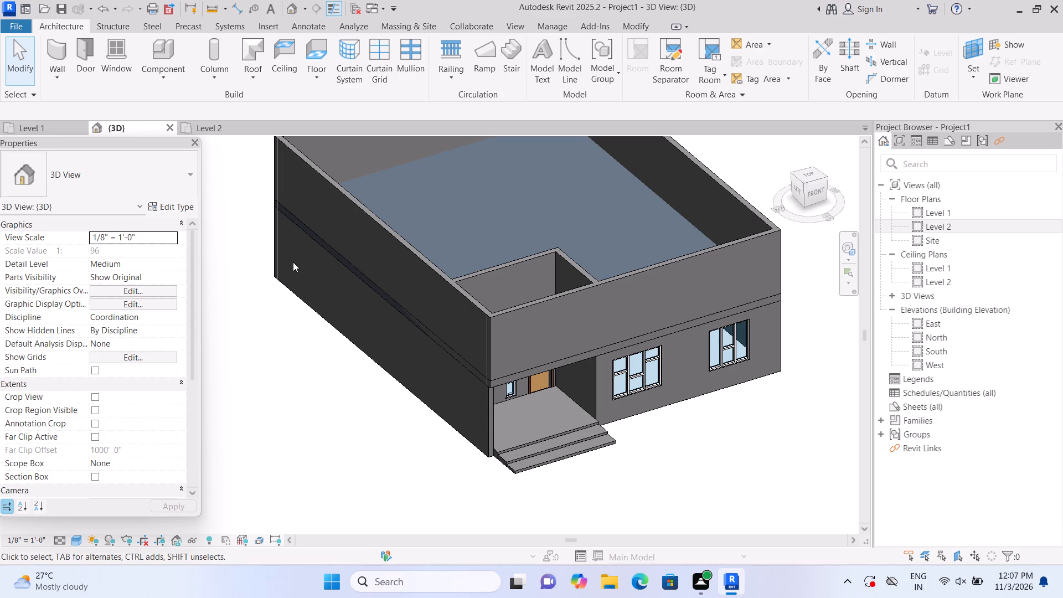
scroll(530, 333, up, 3)
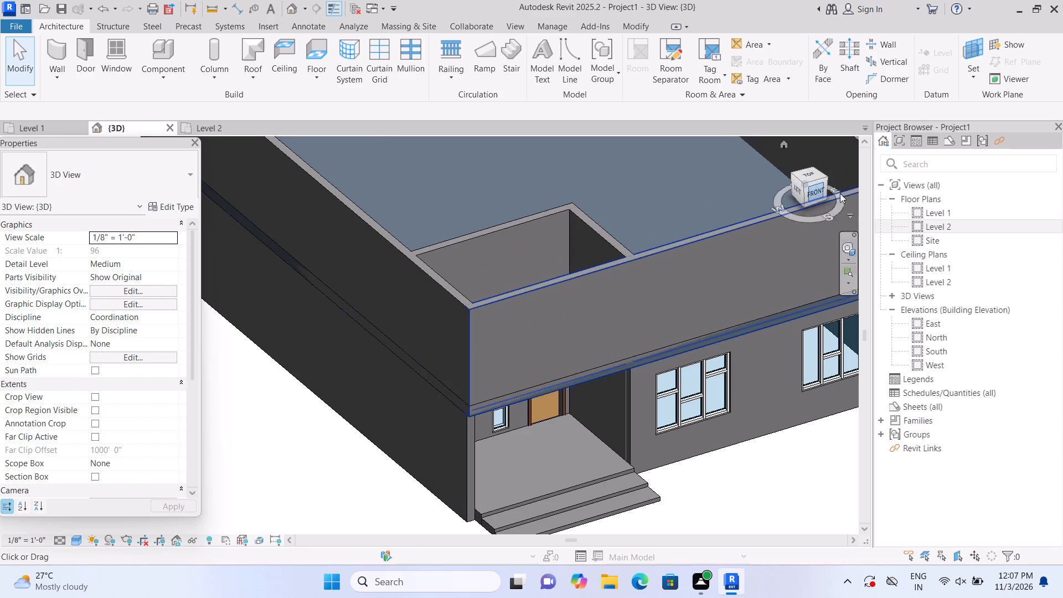
Return to the Level 2 floor plan and open the south Level 2 wall's profile sketch for editing in the North elevation.
triple_click(918, 225)
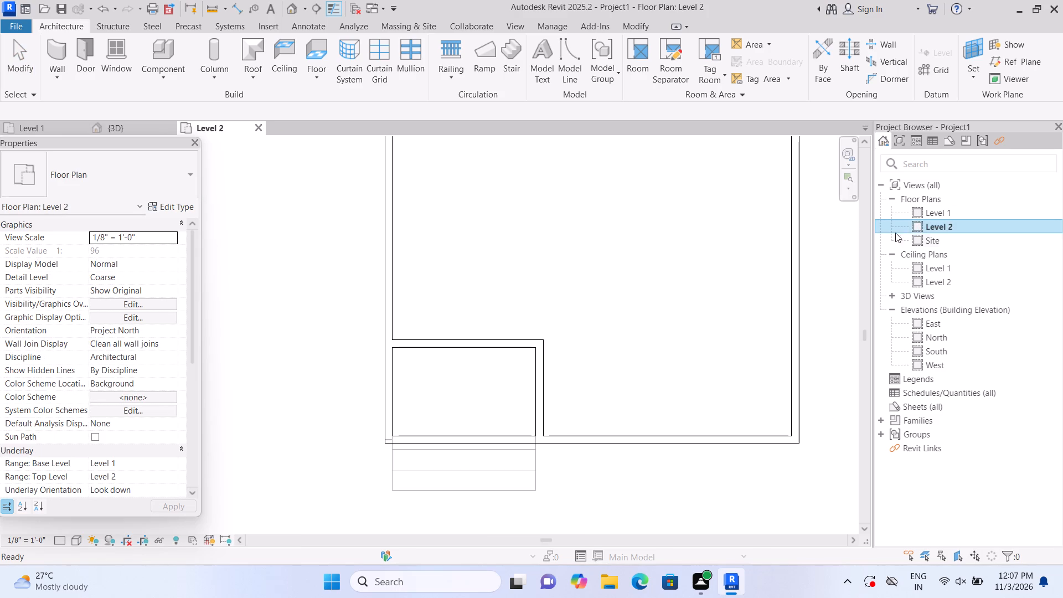
scroll(472, 474, up, 1)
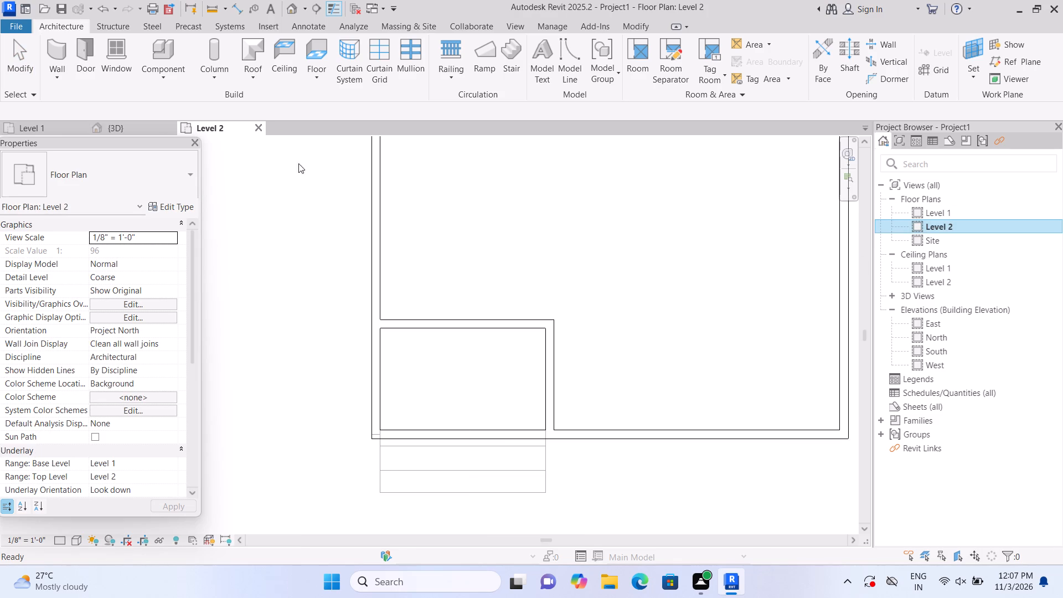
scroll(429, 475, up, 1)
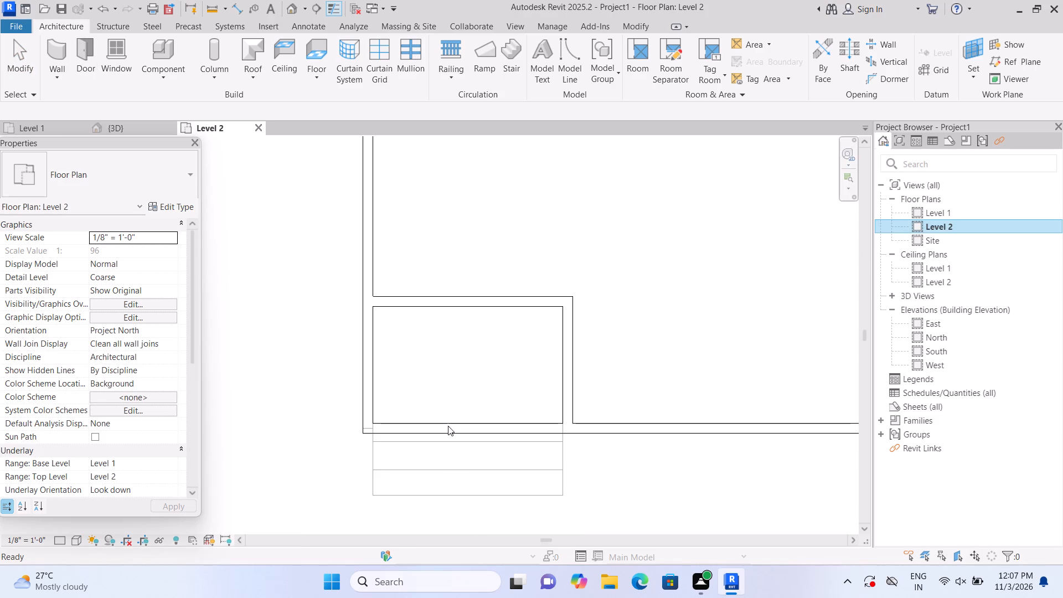
double_click(448, 422)
click(628, 137)
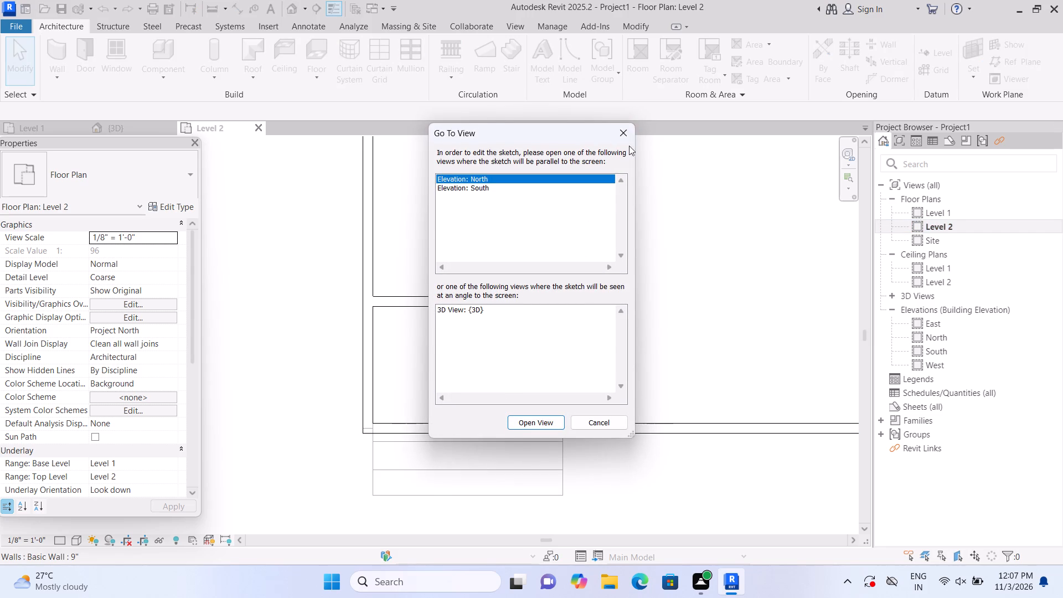
double_click(528, 426)
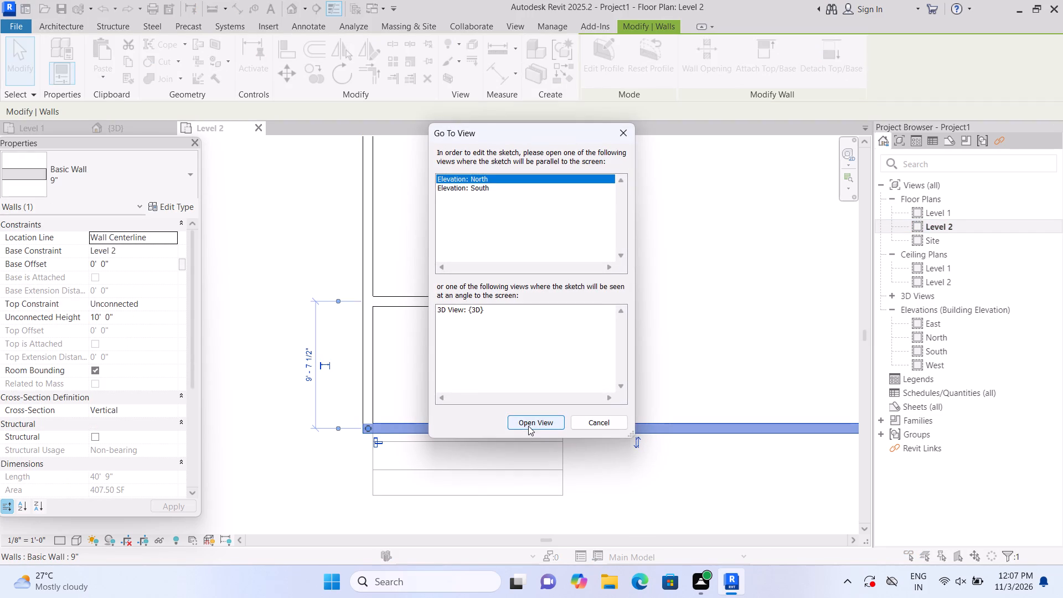
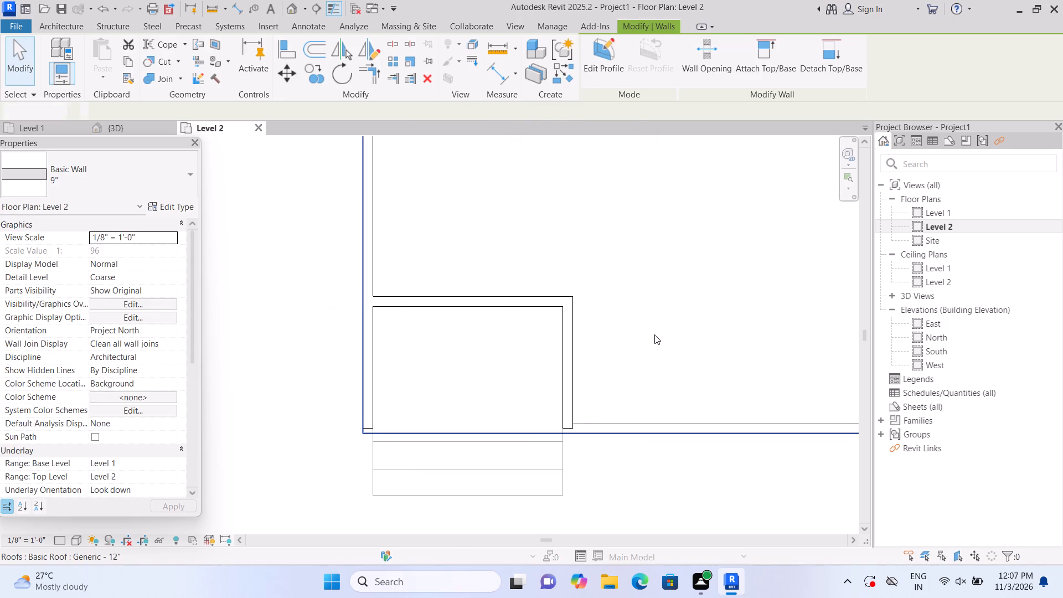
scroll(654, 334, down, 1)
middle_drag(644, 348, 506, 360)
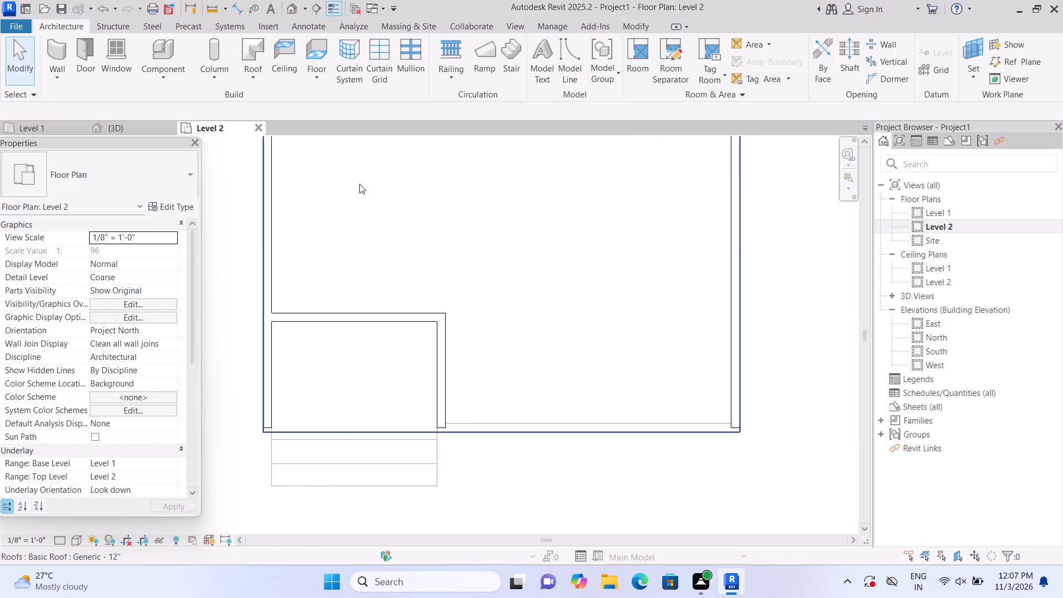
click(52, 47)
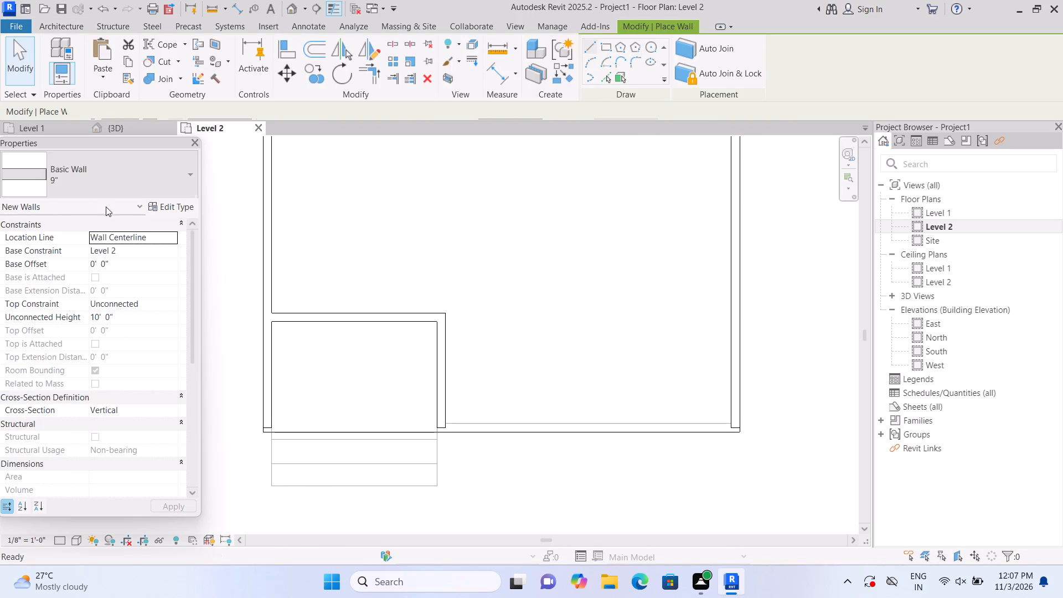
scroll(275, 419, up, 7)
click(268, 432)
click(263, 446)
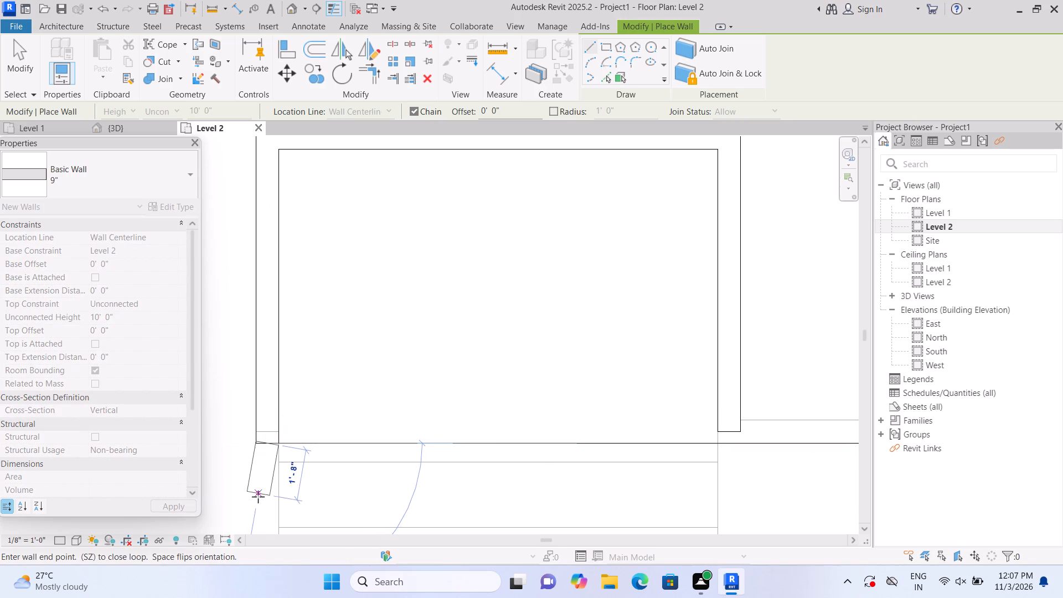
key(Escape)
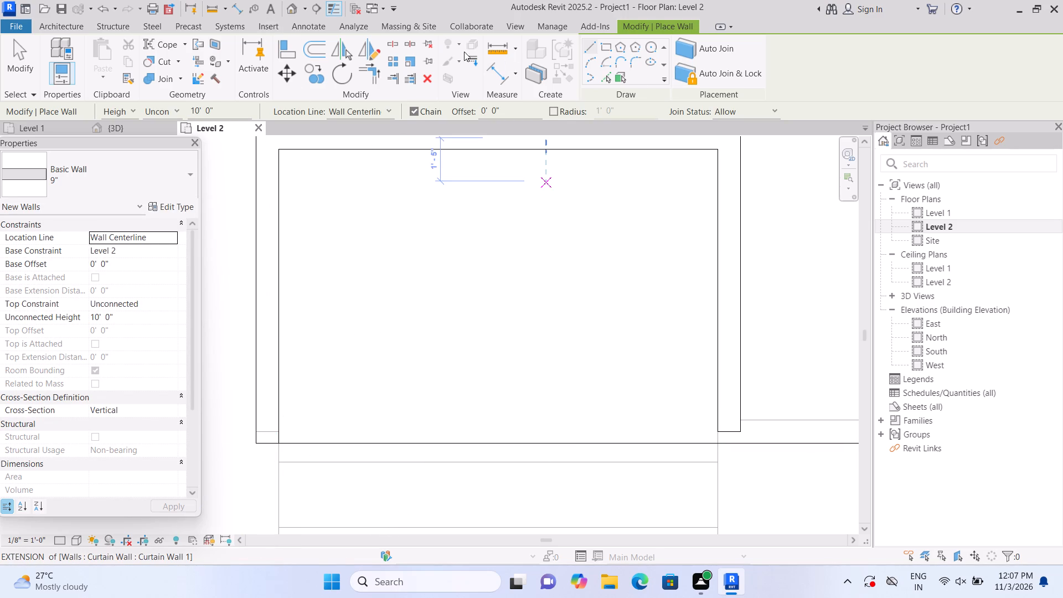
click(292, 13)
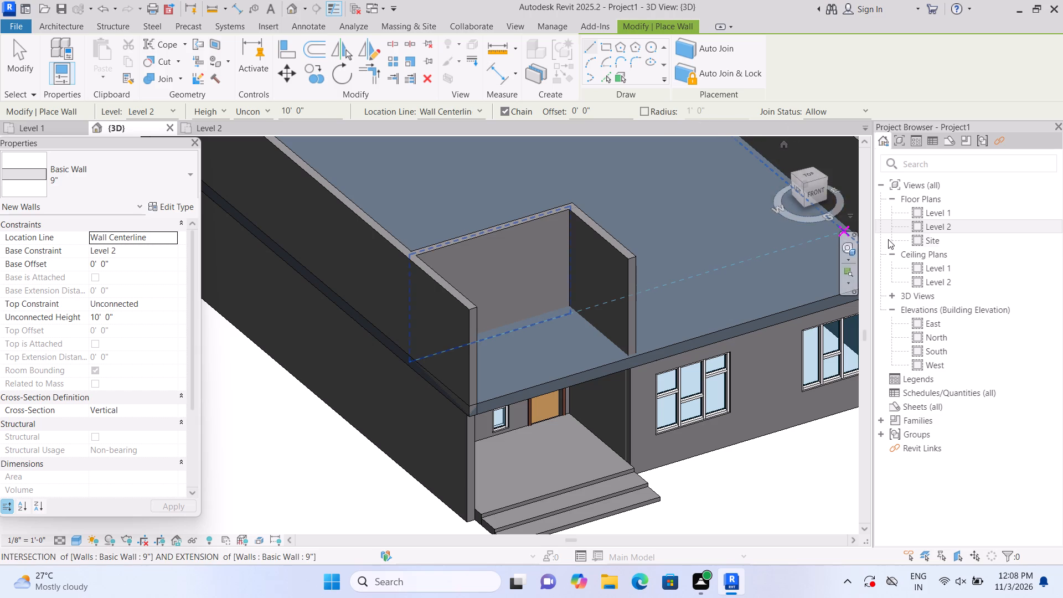
In the Level 2 floor plan, draw a 25' 7 1/2" long 9" south wall from the porch's east wall end to the southeast corner.
triple_click(917, 222)
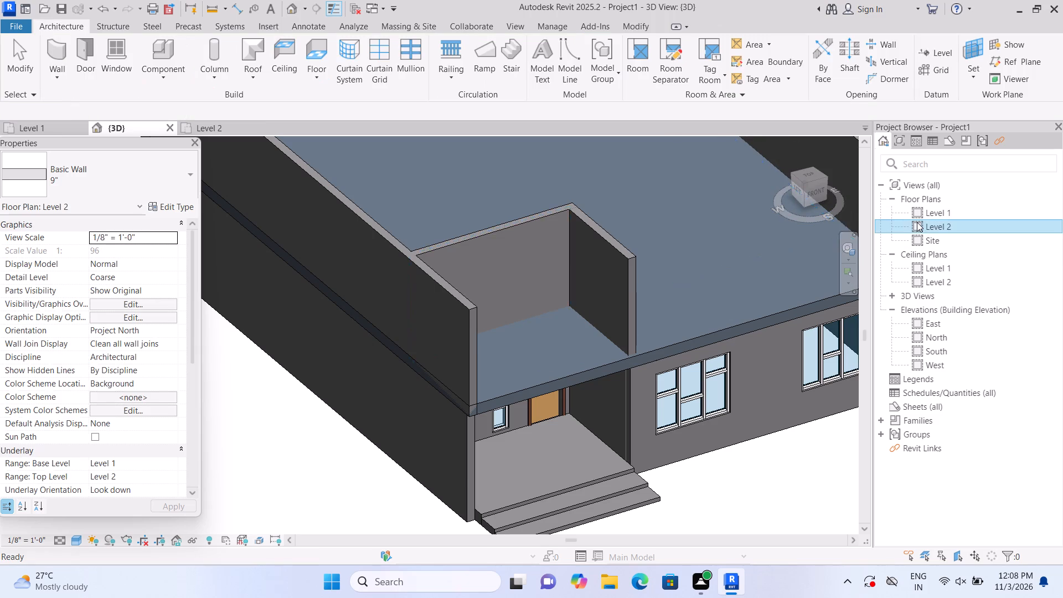
click(917, 222)
click(54, 54)
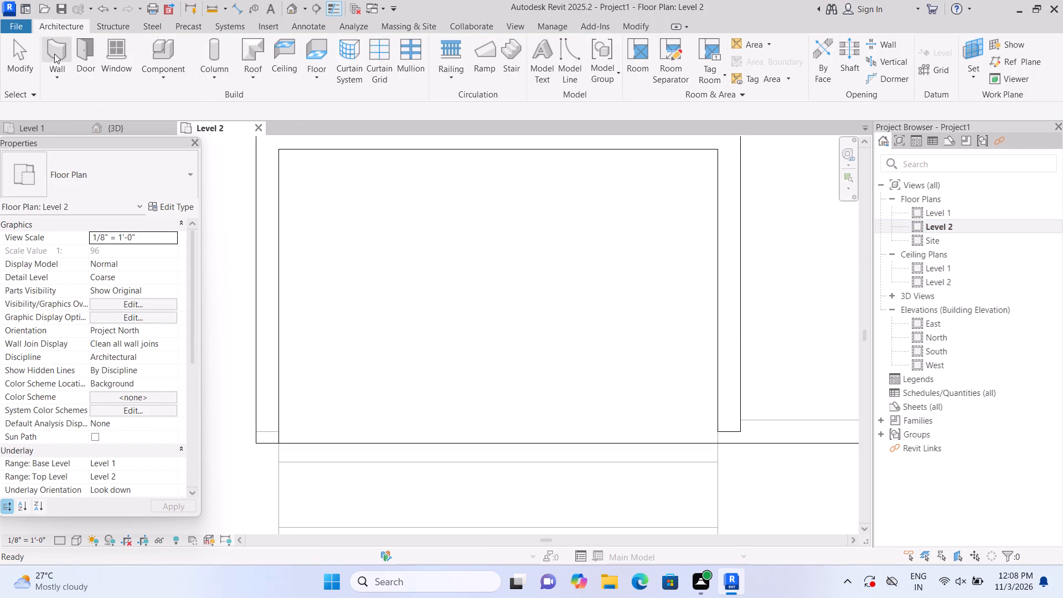
middle_drag(402, 277, 293, 187)
middle_drag(778, 443, 725, 438)
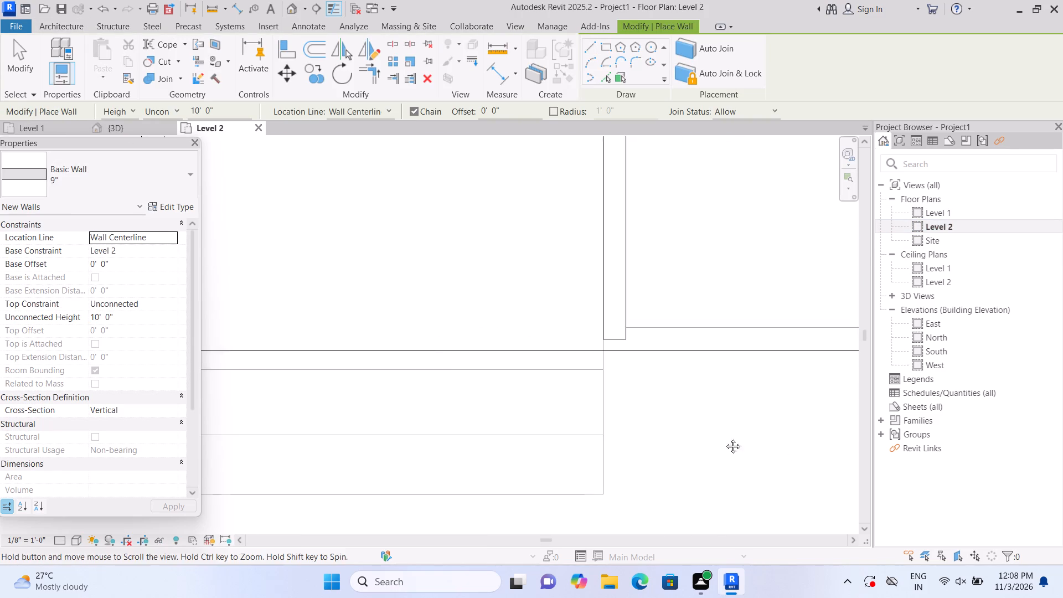
middle_drag(725, 438, 531, 428)
click(371, 326)
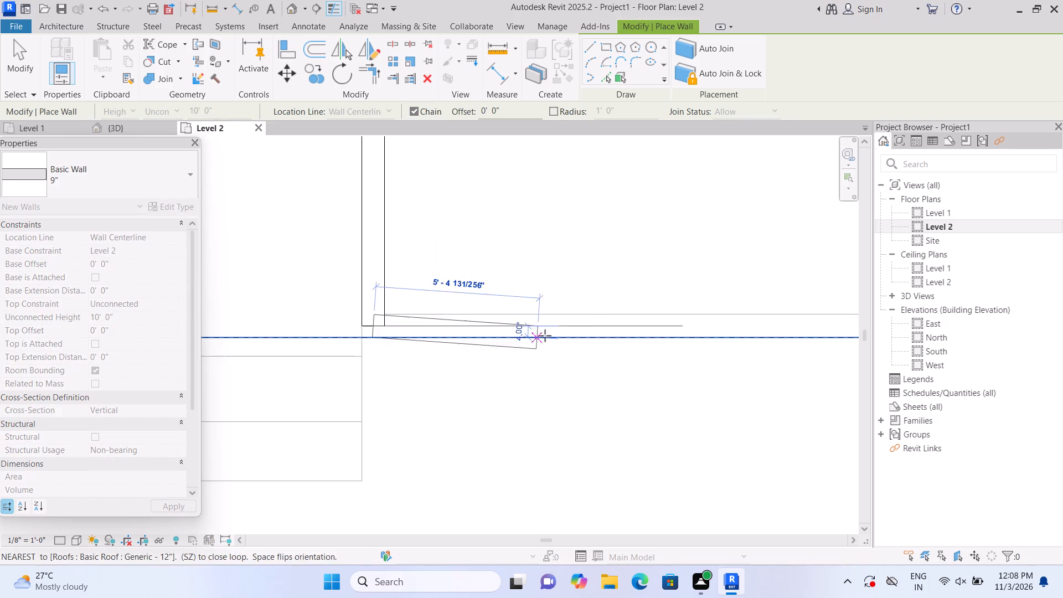
middle_drag(653, 316, 473, 317)
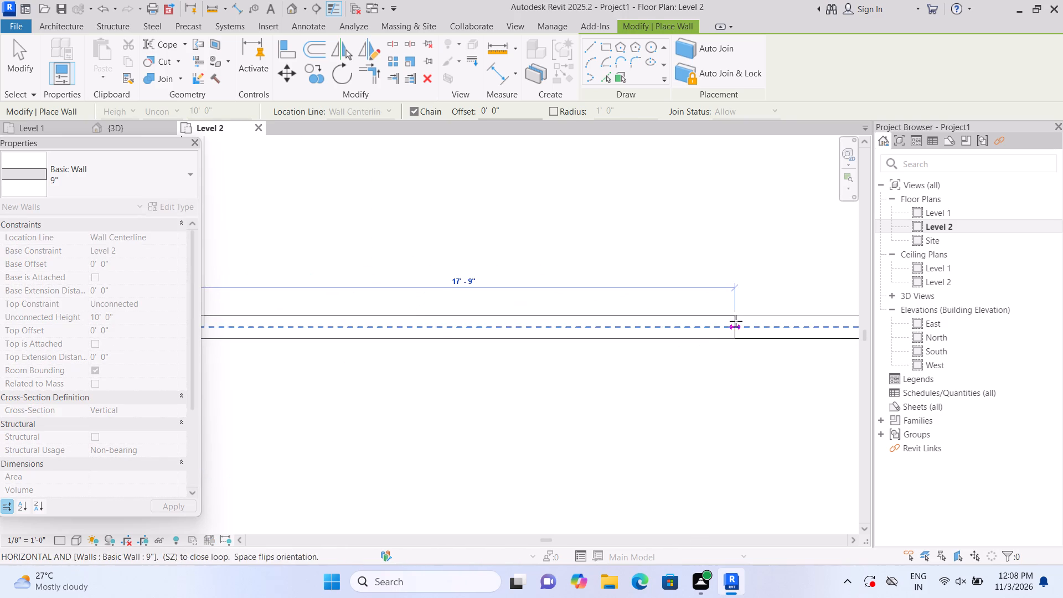
middle_drag(738, 321, 510, 311)
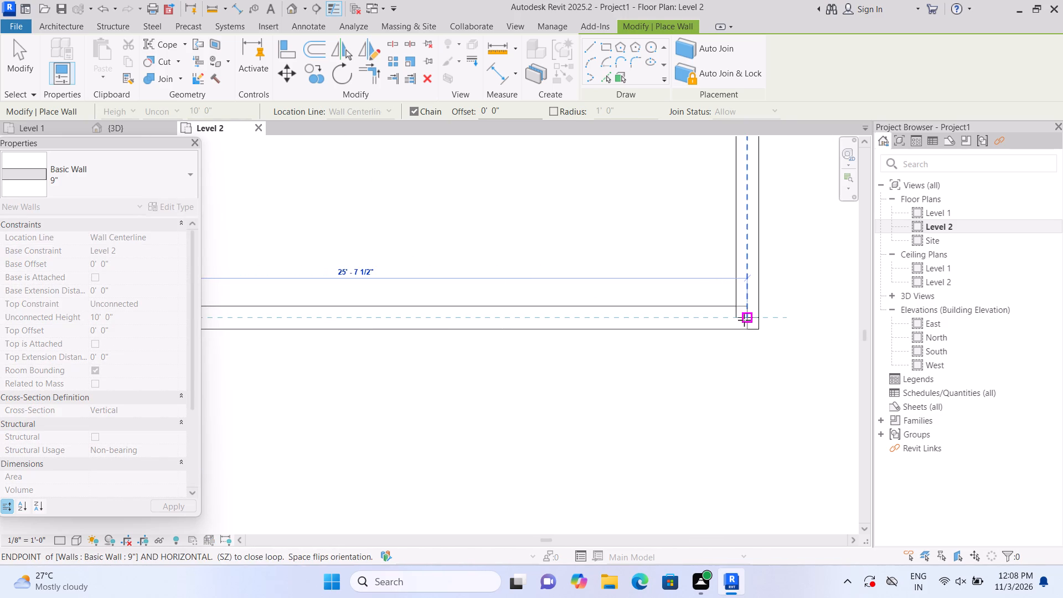
click(744, 320)
scroll(733, 417, down, 6)
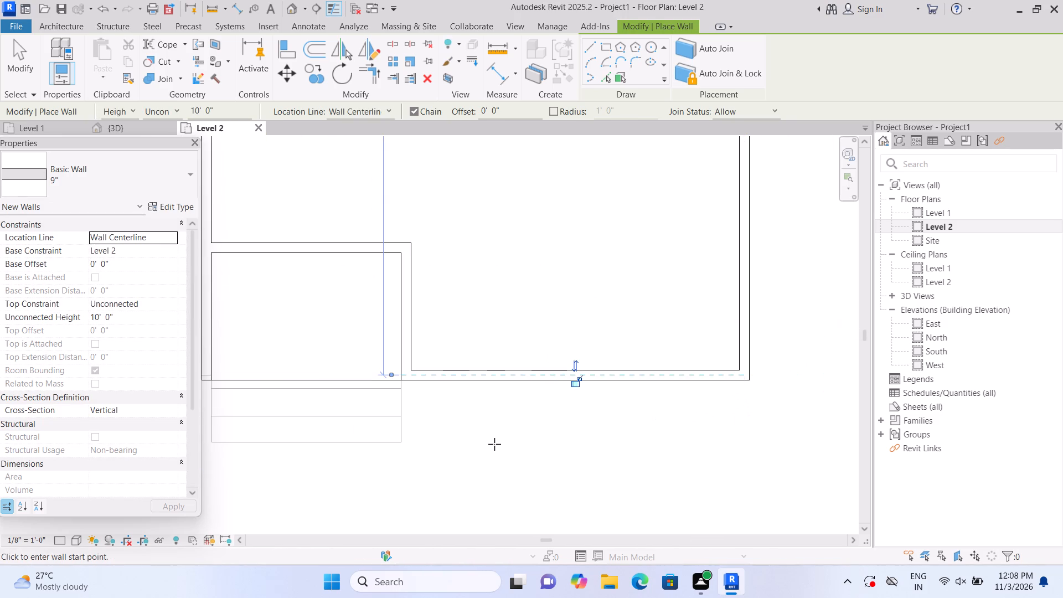
scroll(466, 435, up, 5)
key(Escape)
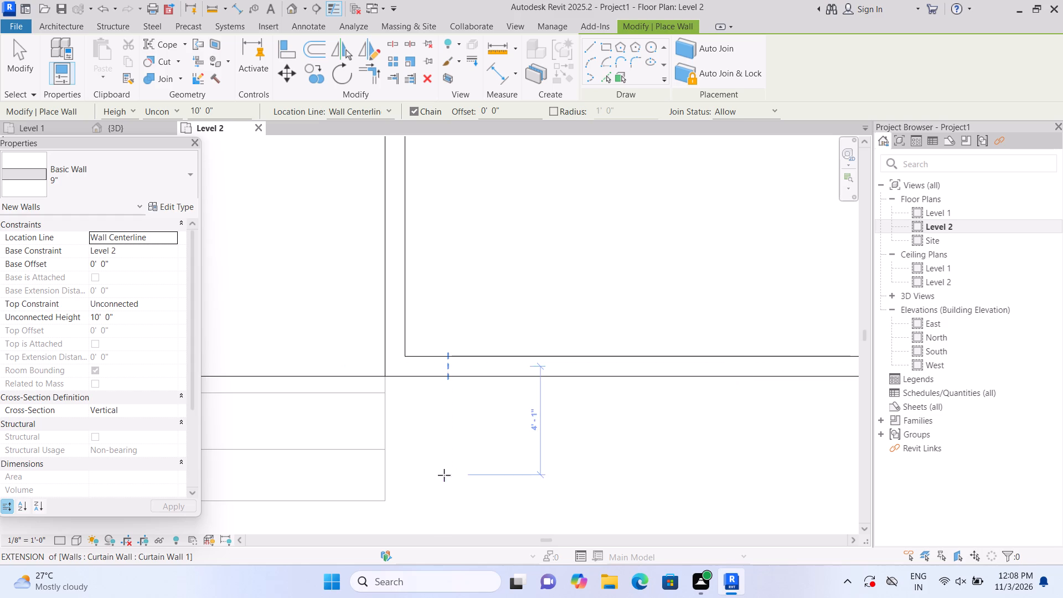
key(Escape)
Inspect the new Level 2 south wall beside the porch in the 3D view.
scroll(550, 215, down, 8)
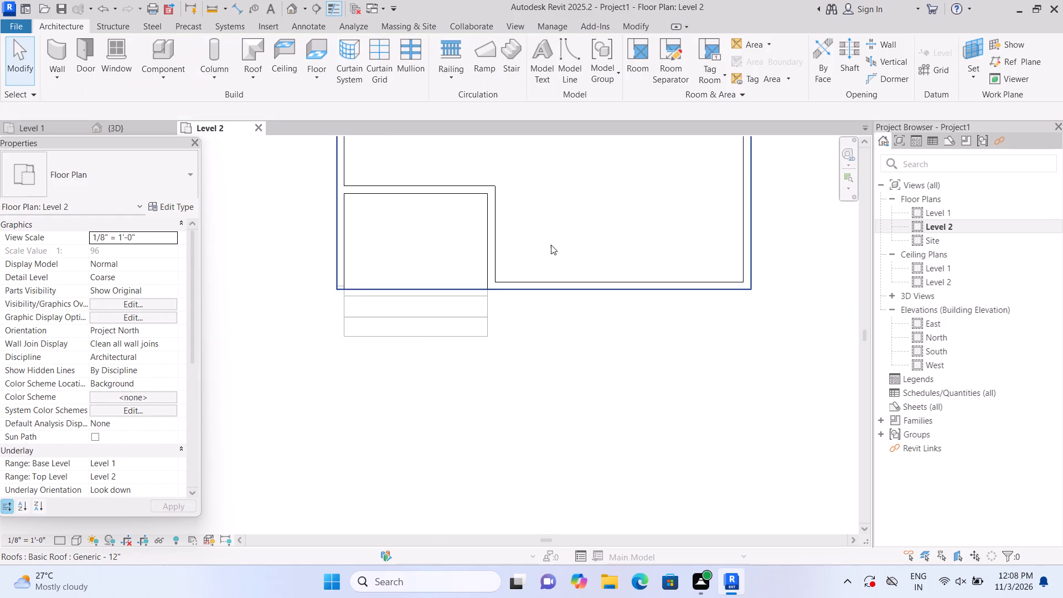
scroll(551, 245, down, 3)
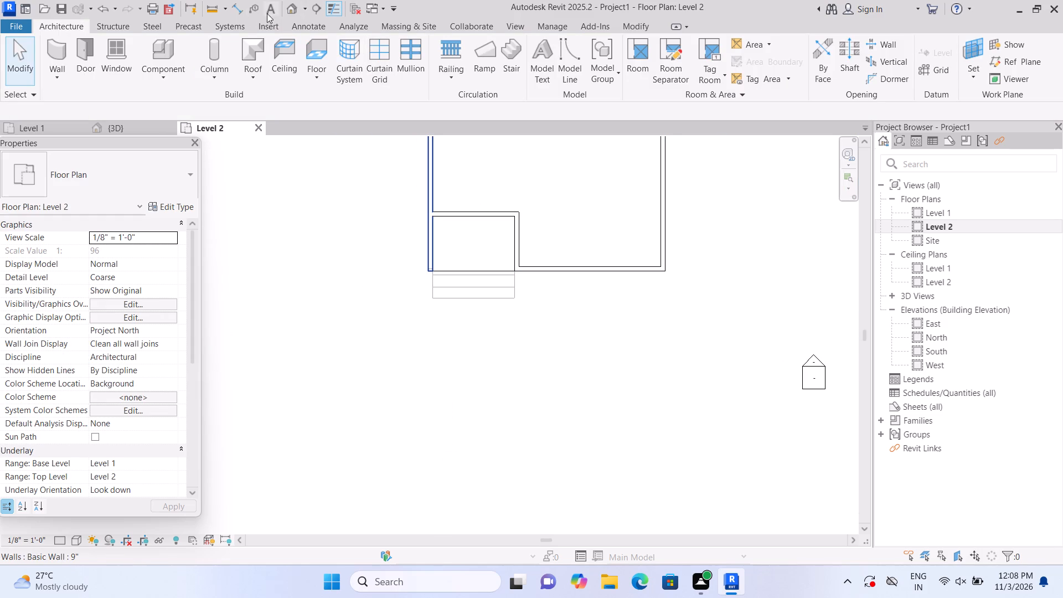
click(290, 12)
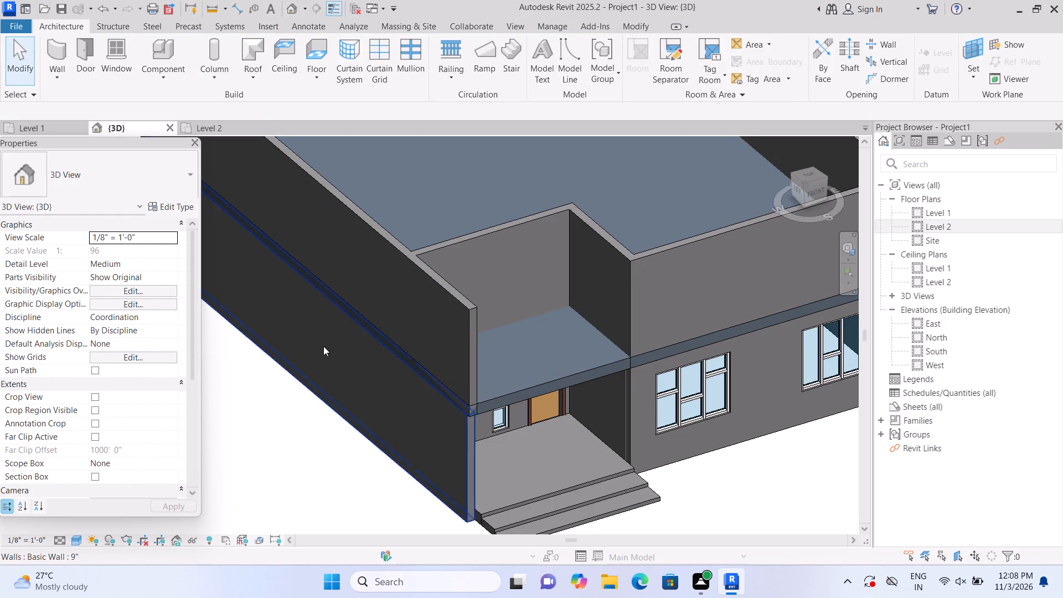
scroll(323, 346, down, 2)
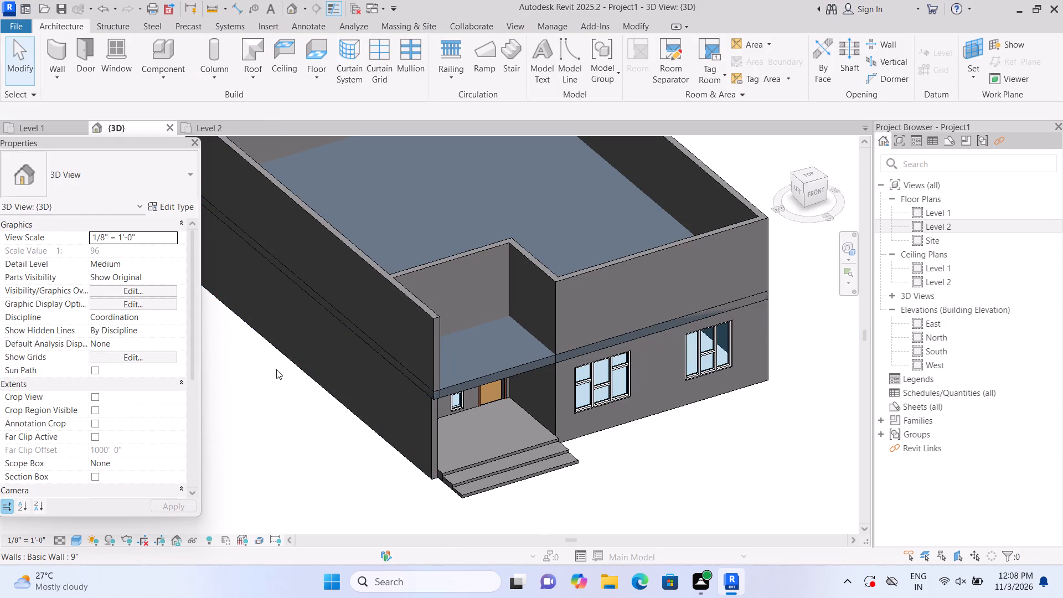
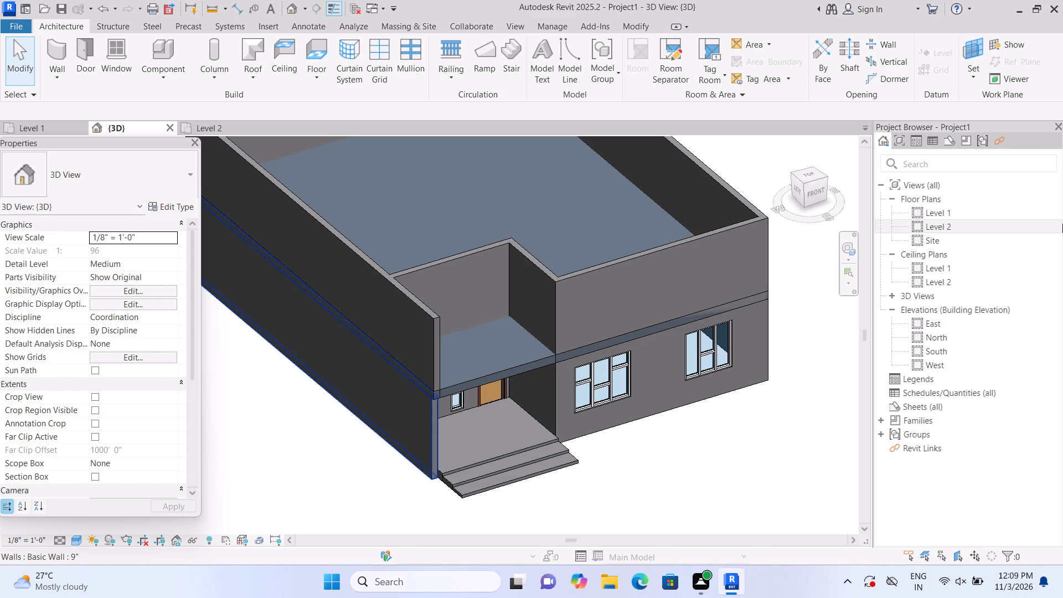
Open the Level 2 floor plan and examine the full wall outline, including the porch recess.
triple_click(914, 223)
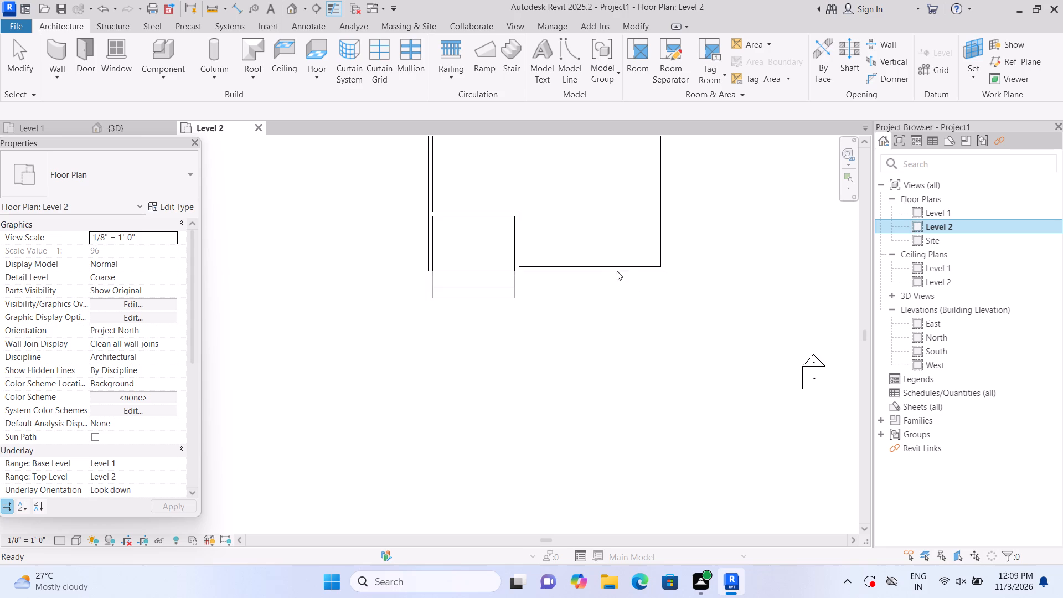
scroll(601, 283, down, 5)
middle_drag(584, 297, 508, 448)
middle_drag(619, 349, 569, 432)
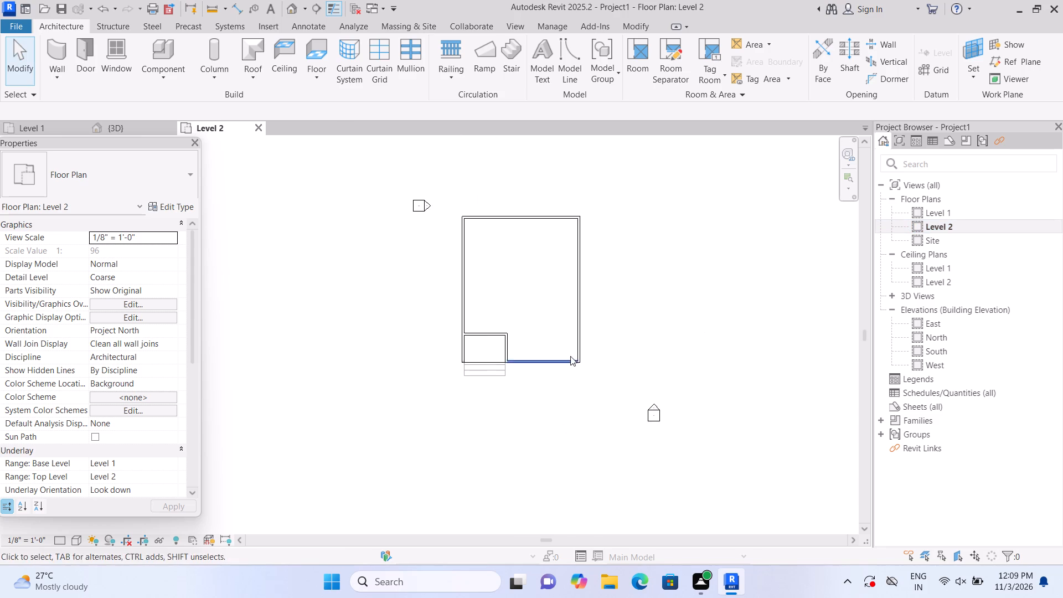
scroll(576, 287, up, 4)
middle_drag(538, 290, 557, 336)
scroll(558, 336, up, 1)
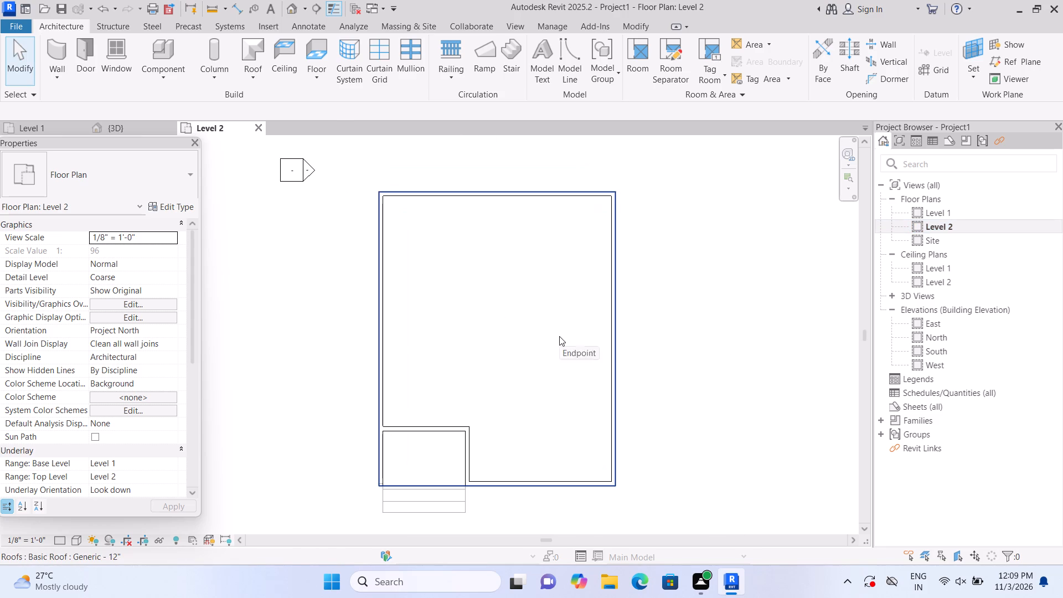
middle_drag(560, 336, 577, 323)
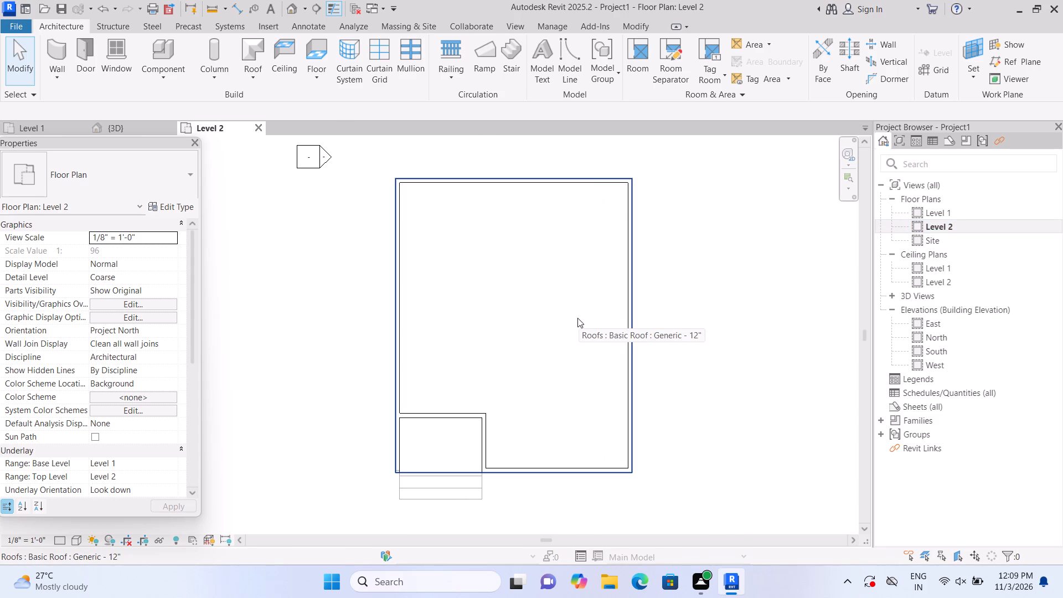
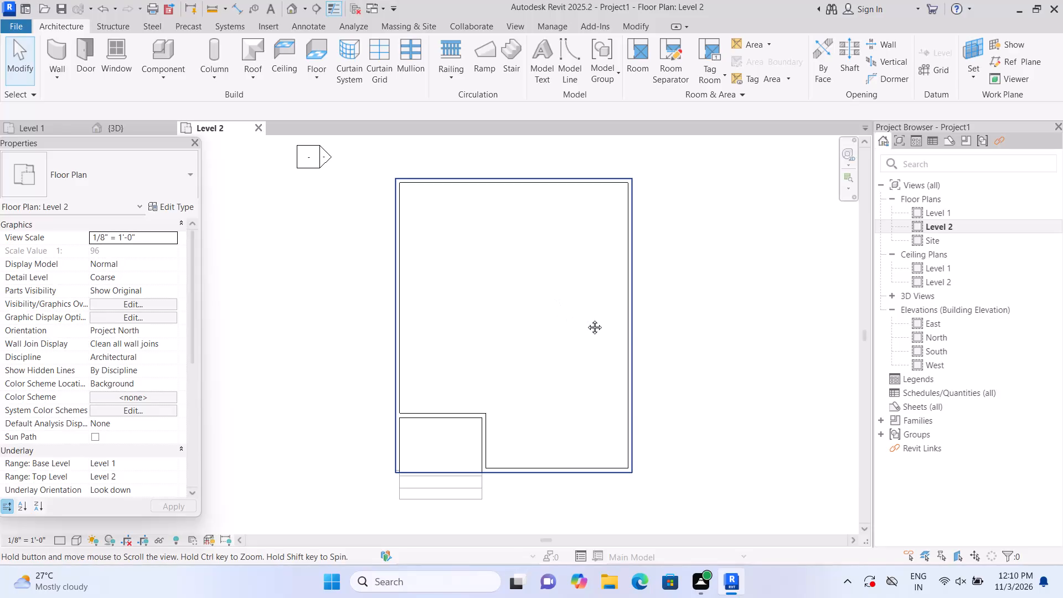
Set the wall type for new Level 2 walls to Curtain Wall 1.
scroll(519, 290, up, 1)
middle_drag(517, 301, 627, 334)
middle_drag(626, 341, 587, 308)
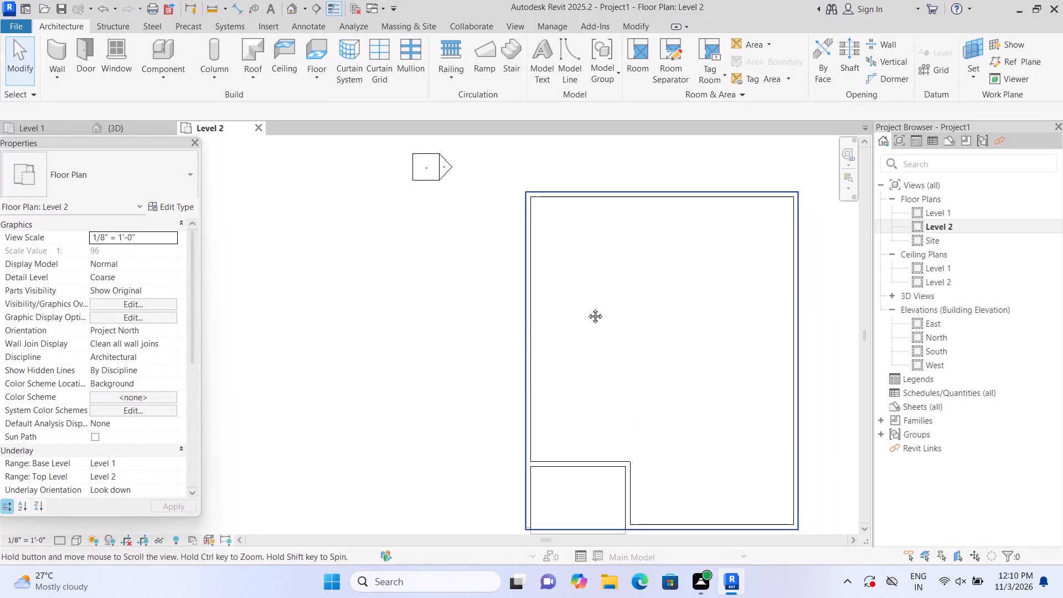
middle_drag(587, 308, 578, 306)
scroll(581, 327, down, 1)
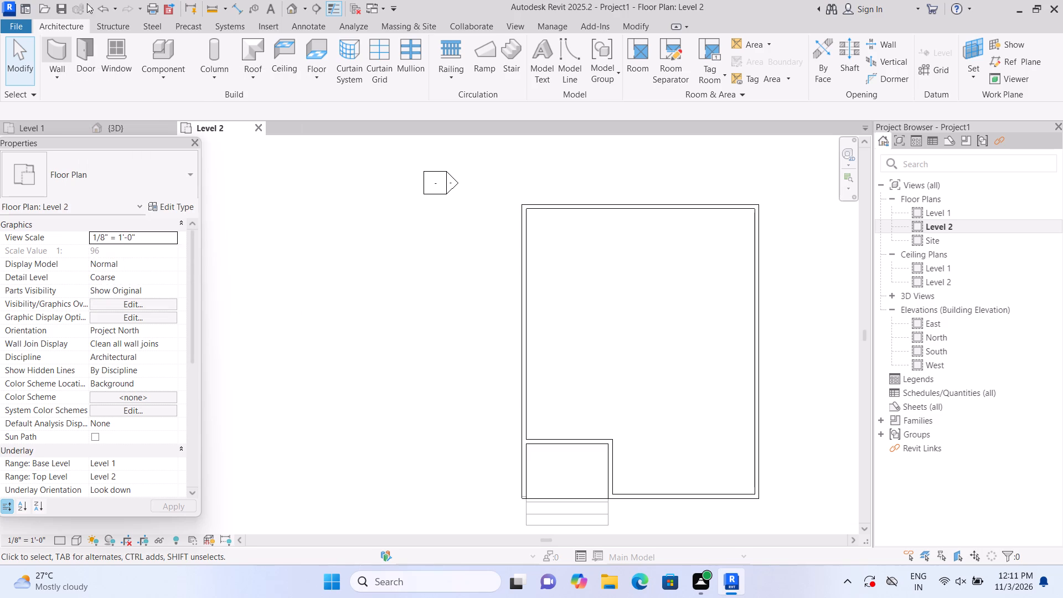
click(56, 45)
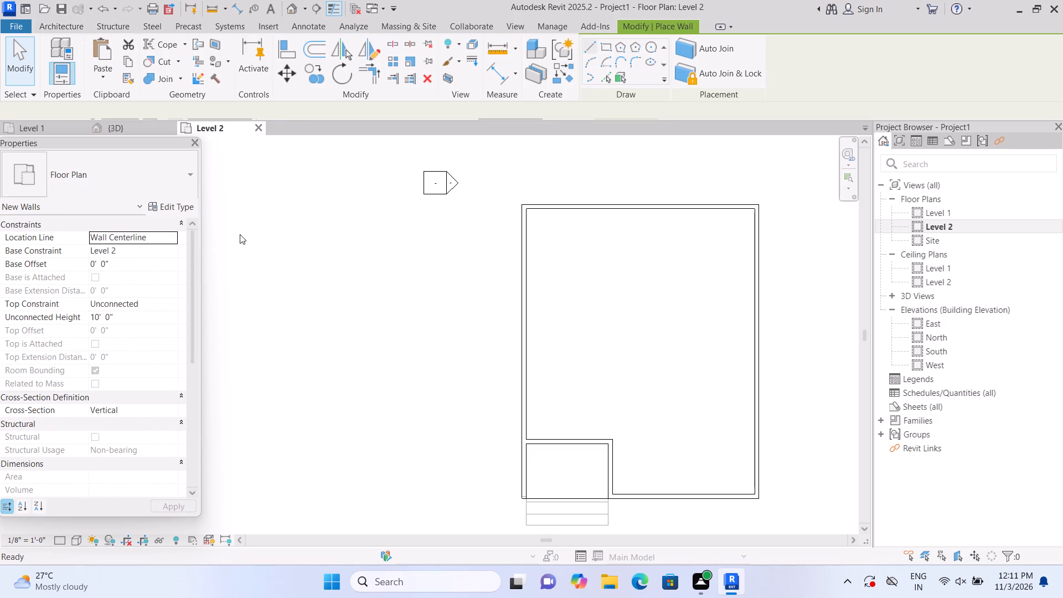
click(187, 165)
scroll(145, 295, down, 9)
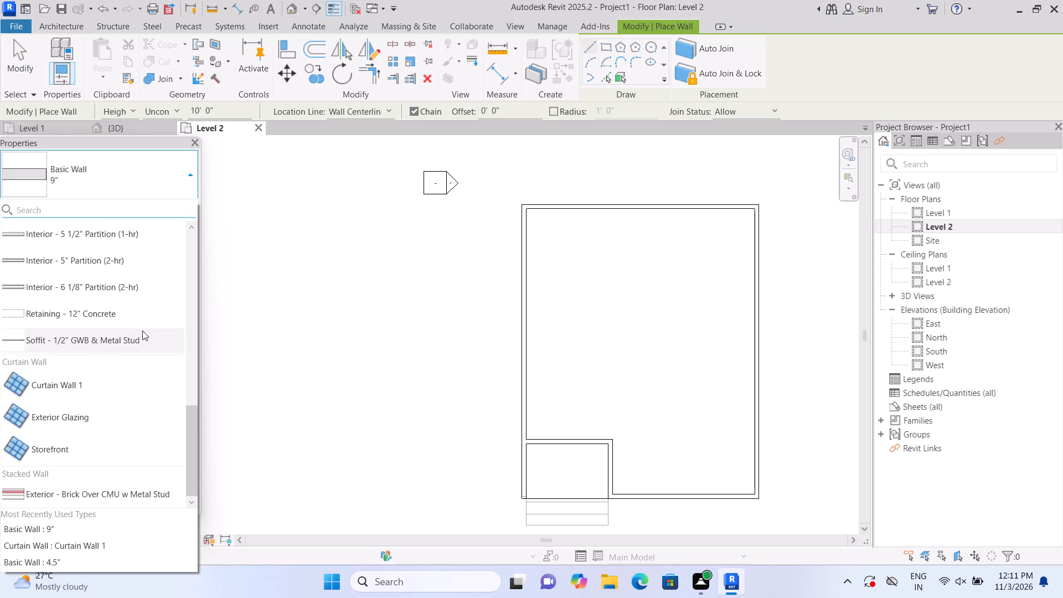
click(128, 378)
middle_drag(350, 410, 289, 389)
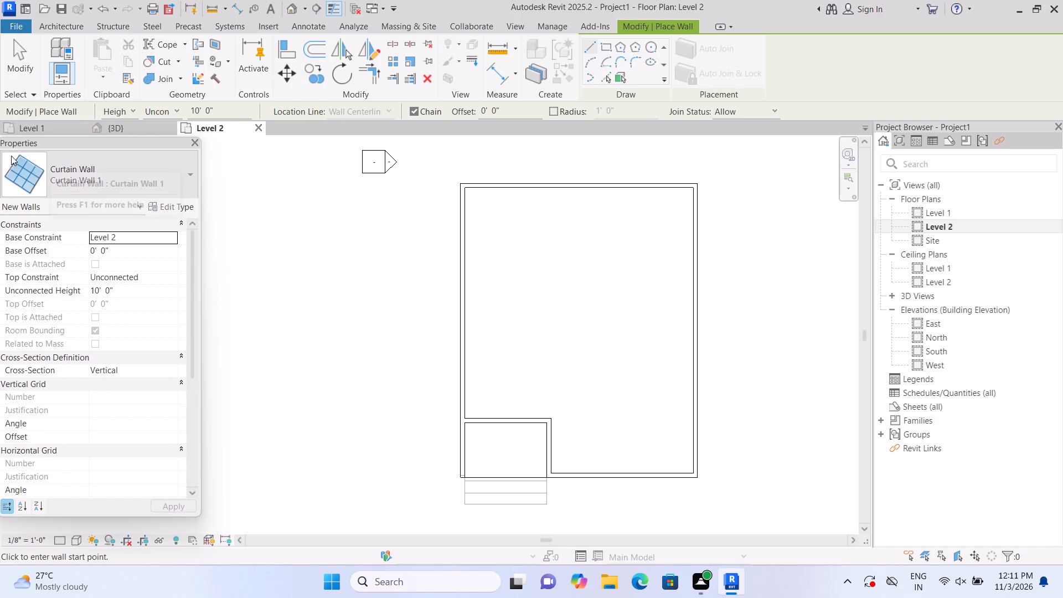
Place a 36" x 84" Single-Flush door in the porch recess's north wall, centred about 3' from its east end.
click(78, 28)
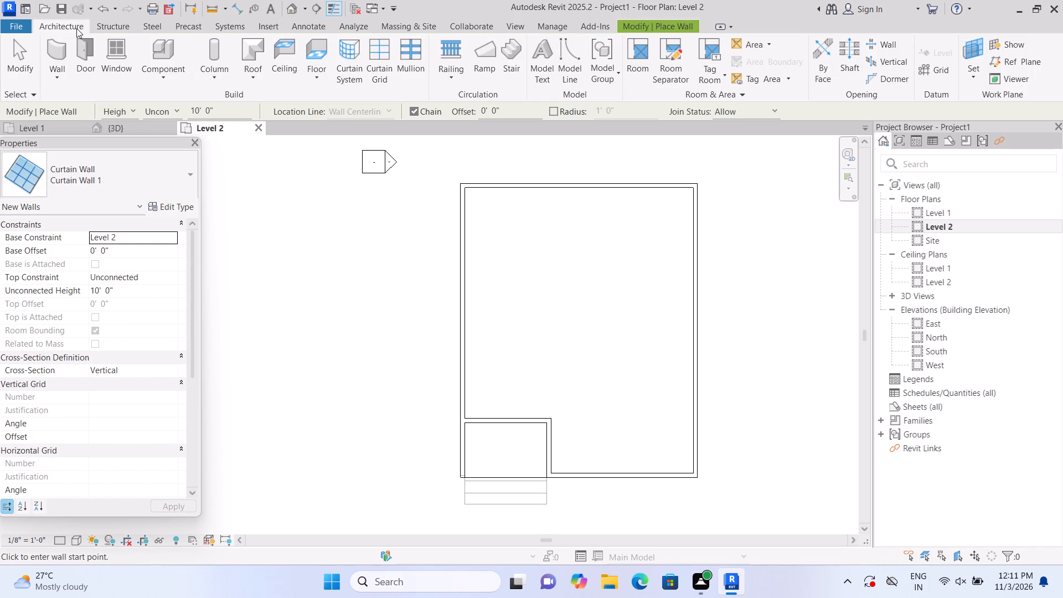
click(85, 60)
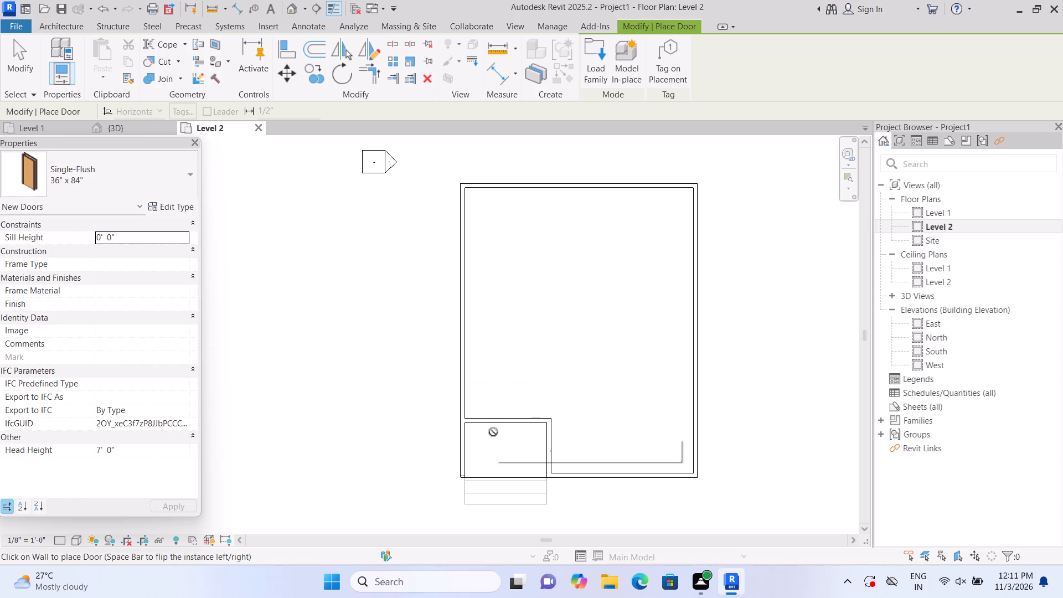
double_click(533, 413)
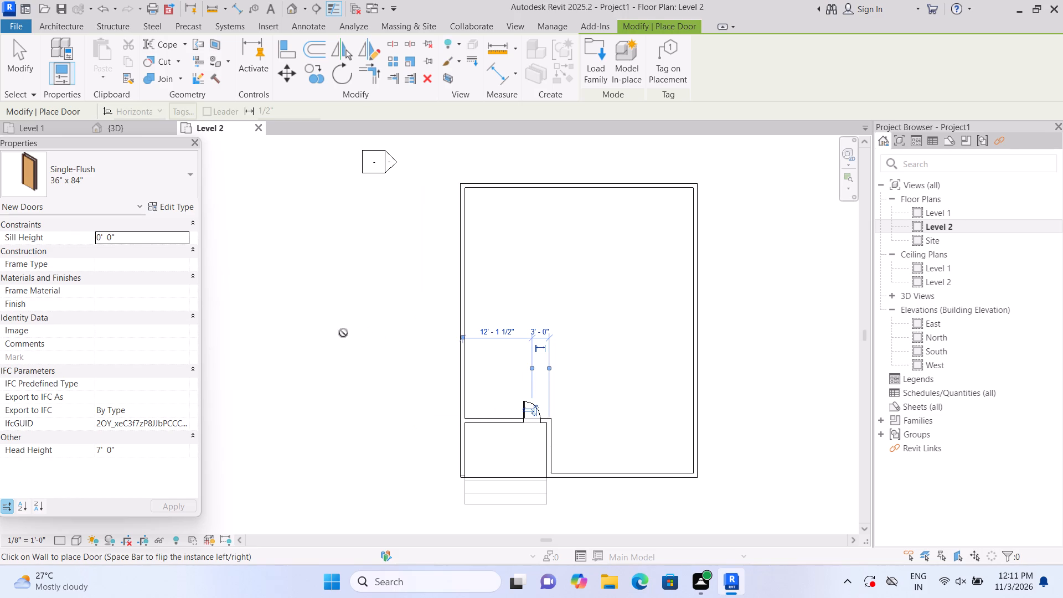
key(Escape)
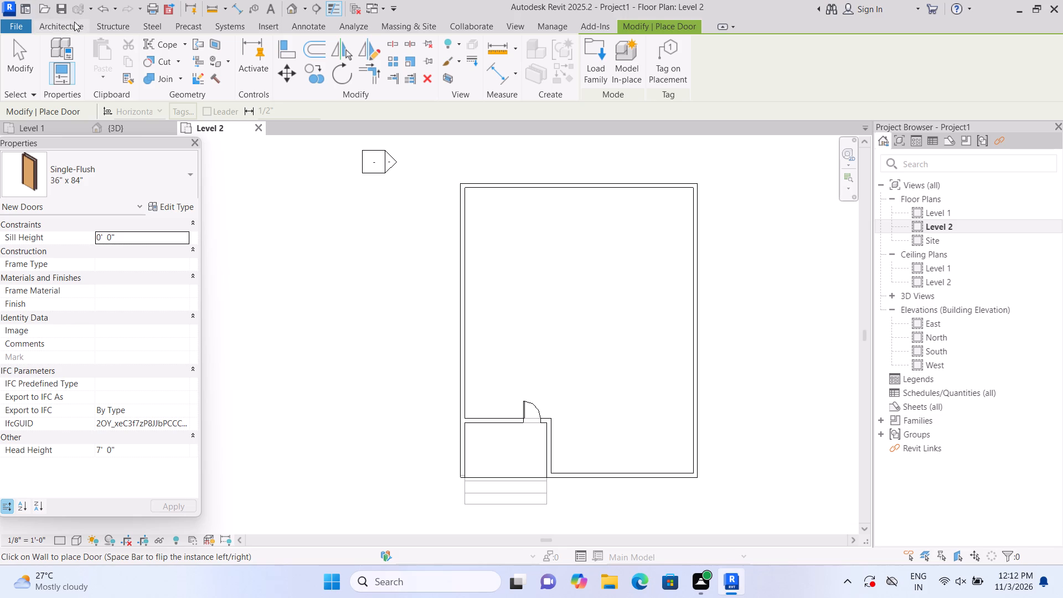
Draw a 2' long Curtain Wall 1 segment along the porch recess's north wall, starting 6' from the west wall.
click(74, 23)
click(58, 40)
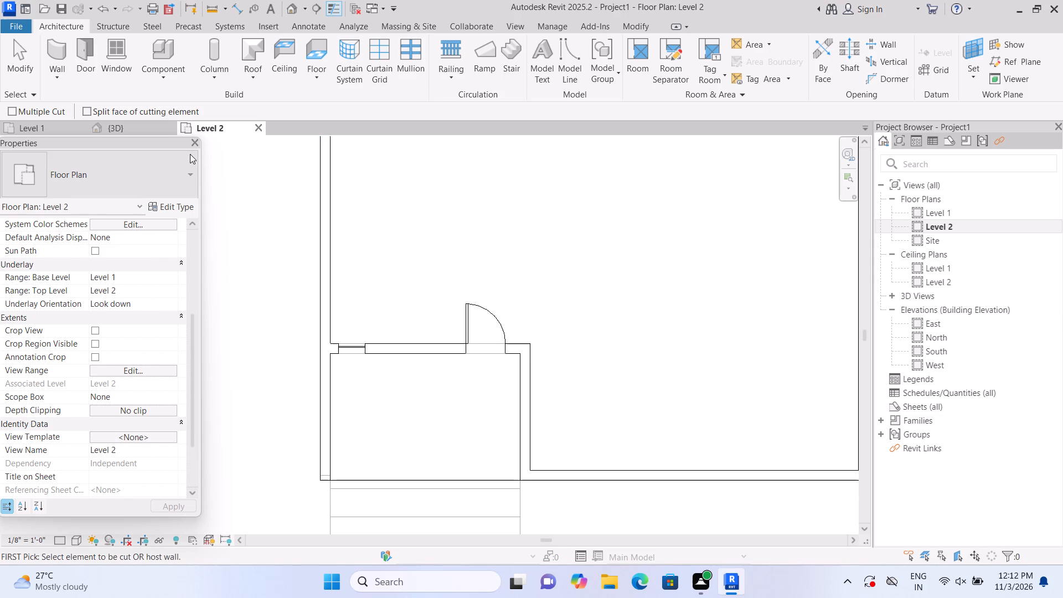
click(66, 55)
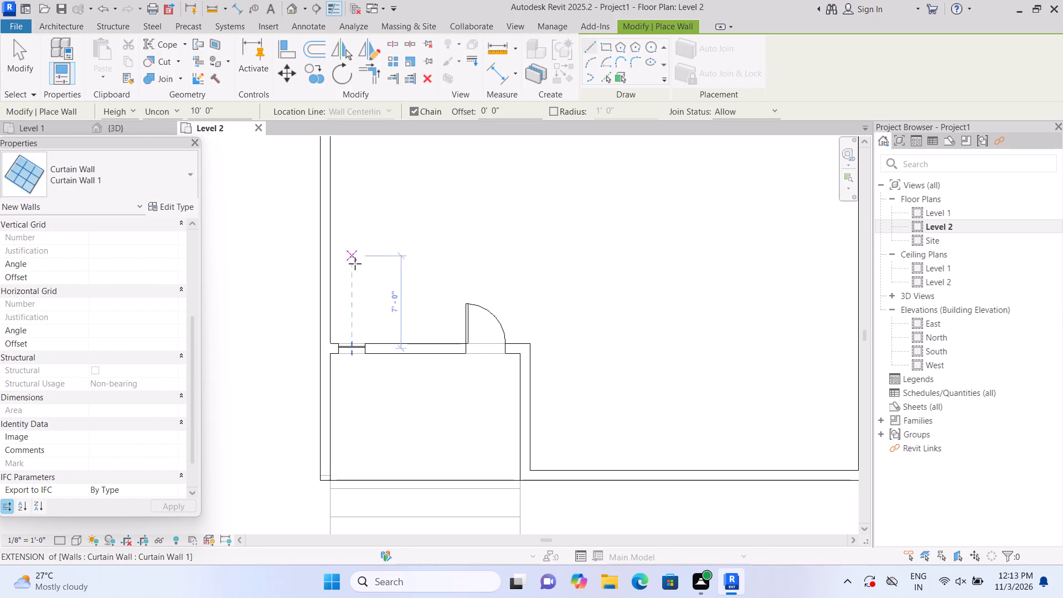
click(408, 348)
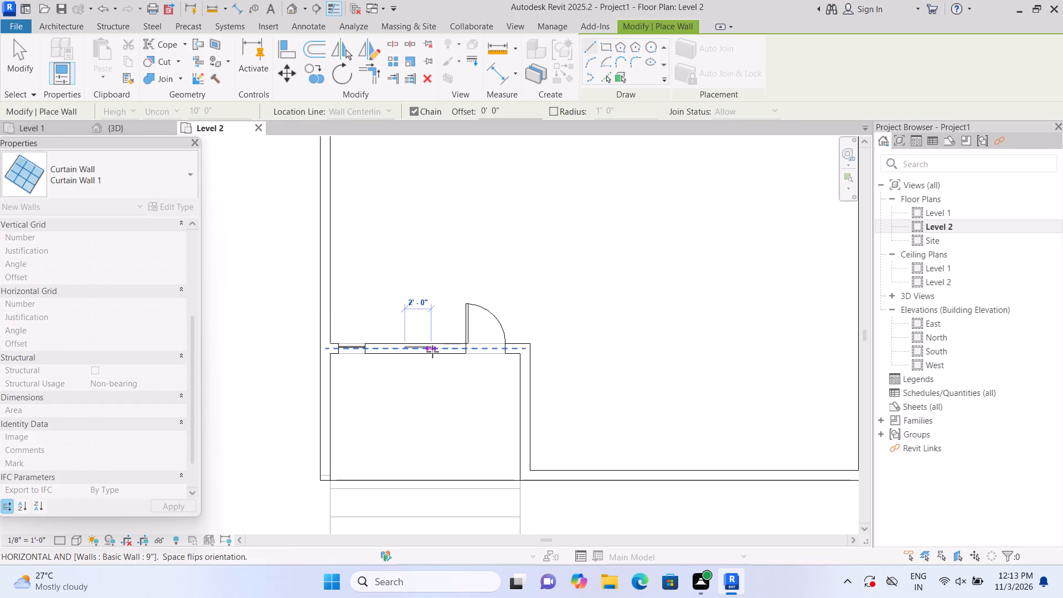
click(432, 352)
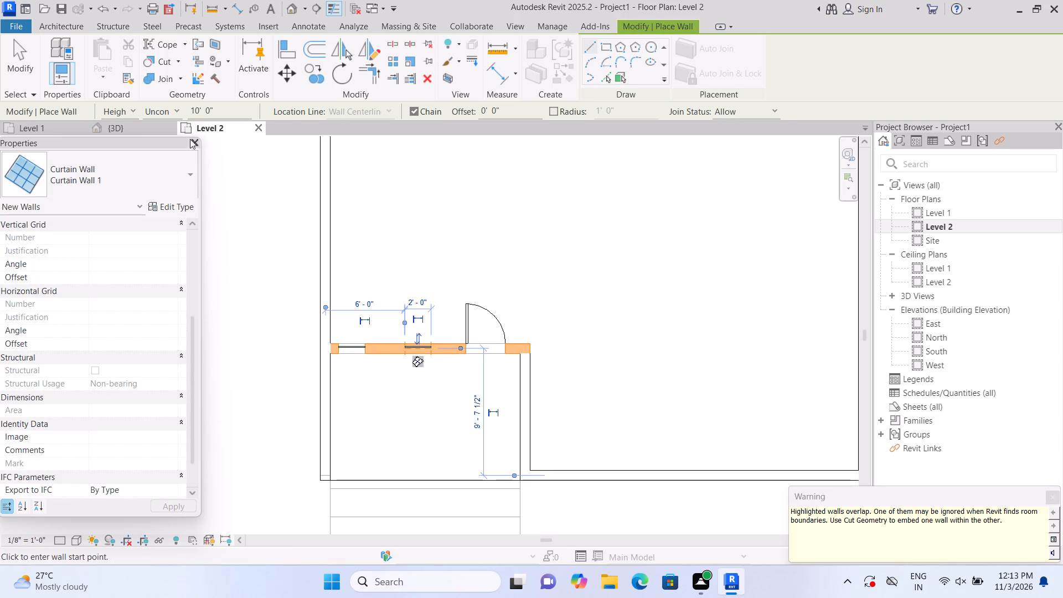
Cut the 9" recess wall with the new 2' curtain wall using Cut Geometry, and check the opening in 3D.
double_click(176, 63)
click(178, 56)
double_click(185, 79)
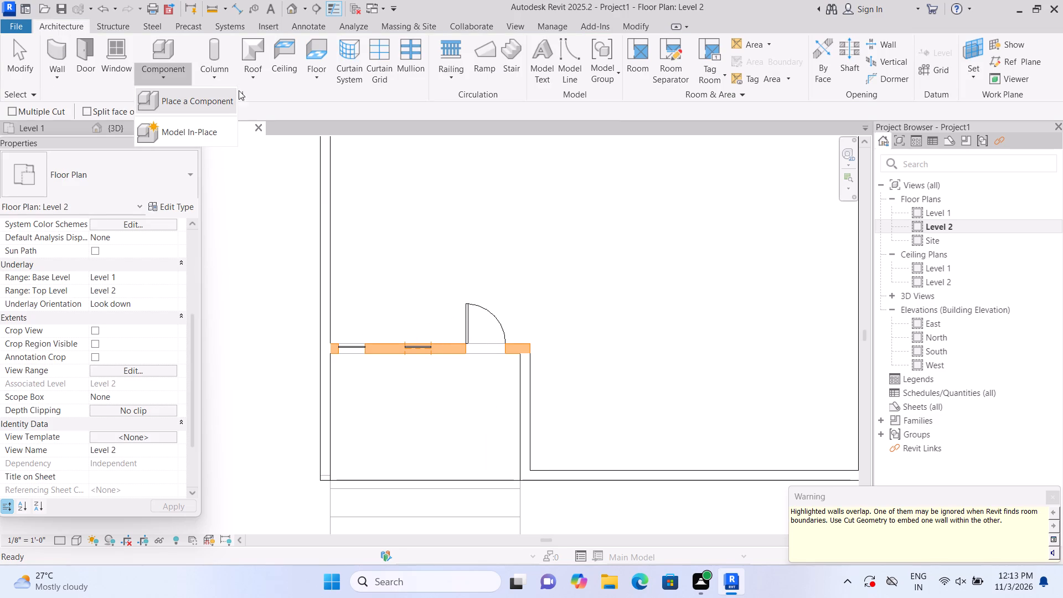
click(575, 60)
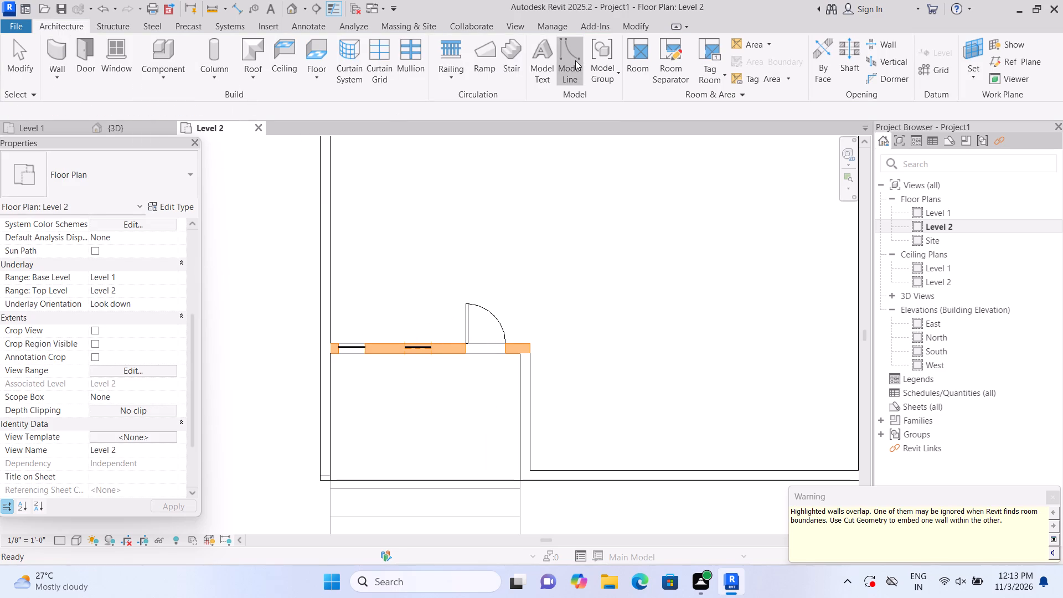
click(180, 55)
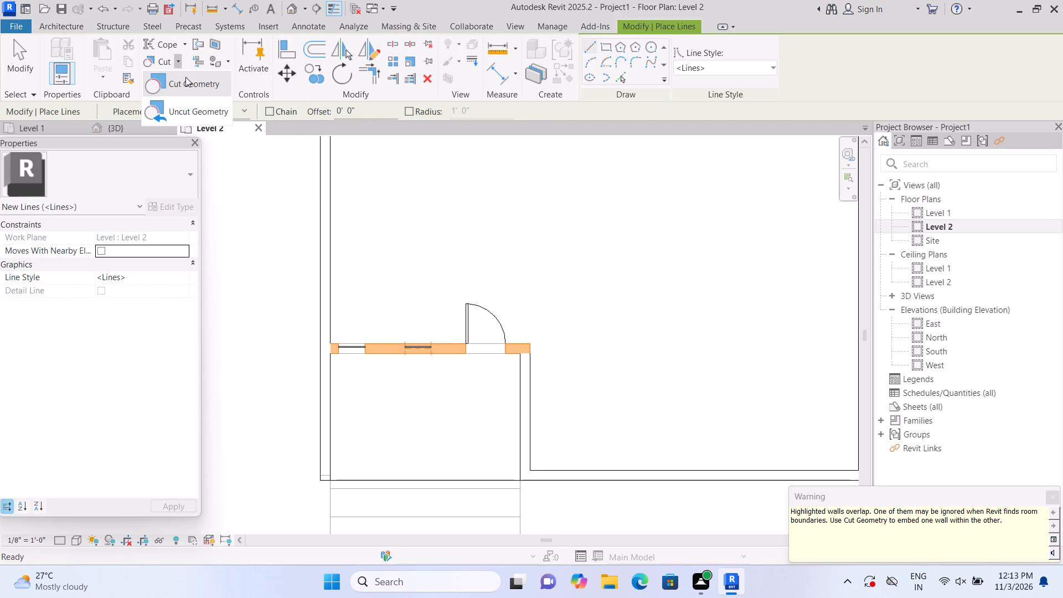
drag(189, 82, 195, 83)
click(450, 347)
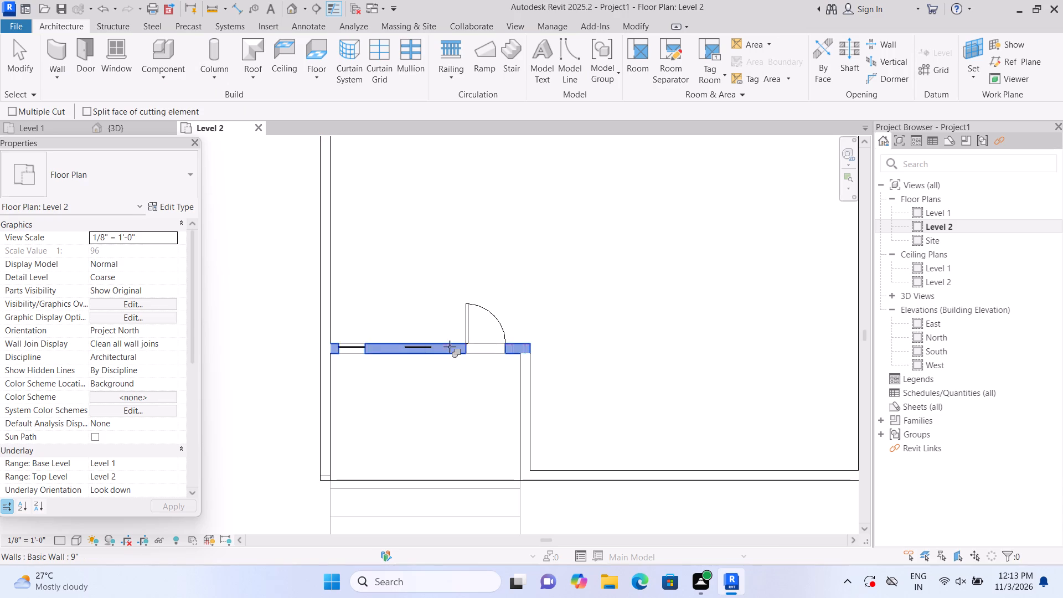
double_click(420, 347)
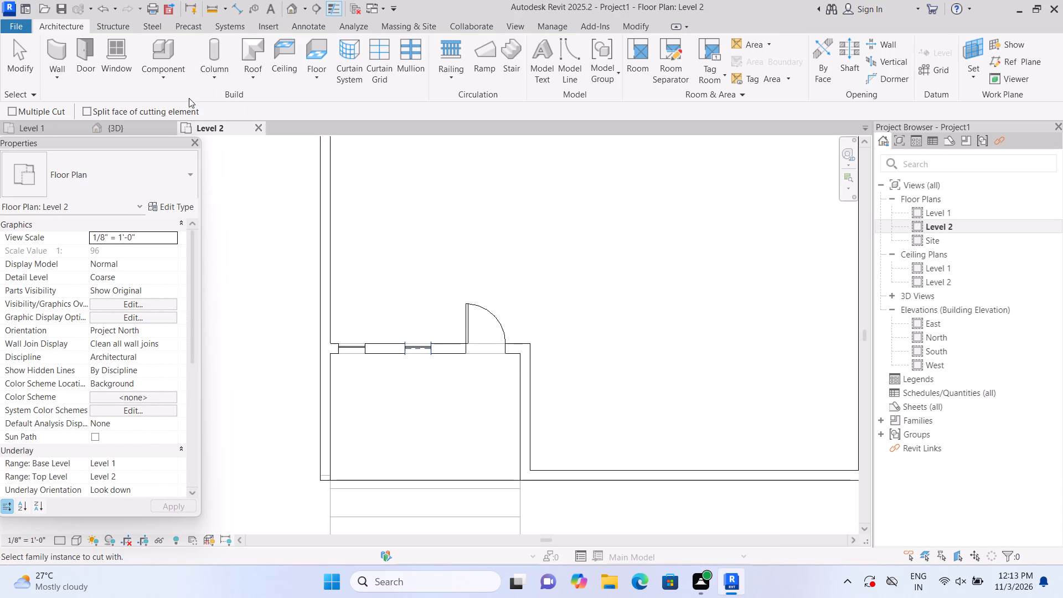
double_click(293, 11)
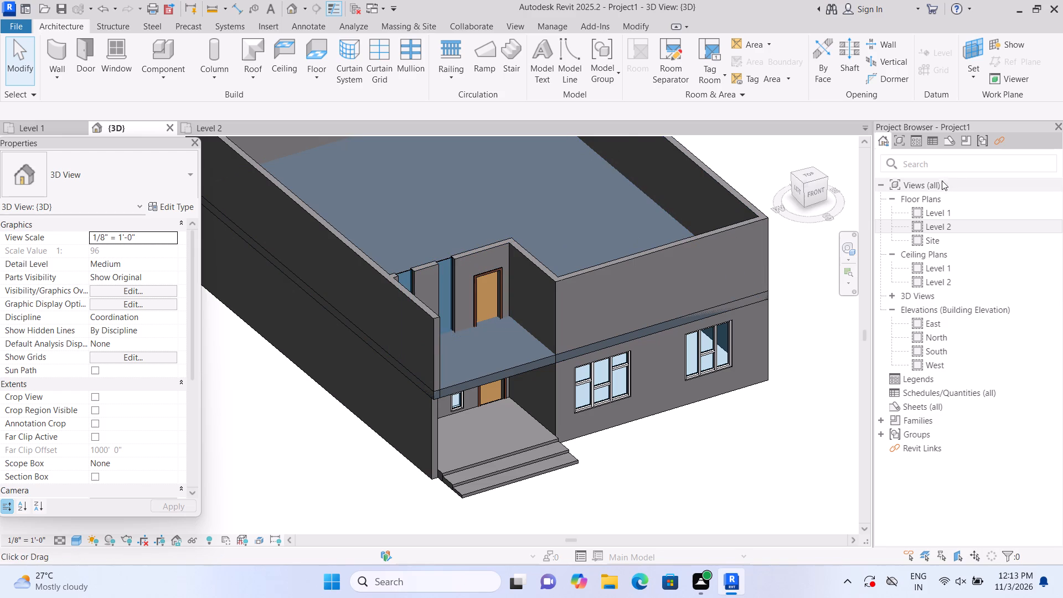
Return to the Level 2 plan and draw a Curtain Wall 1 segment about 7' long in the south wall, east of the porch.
triple_click(917, 226)
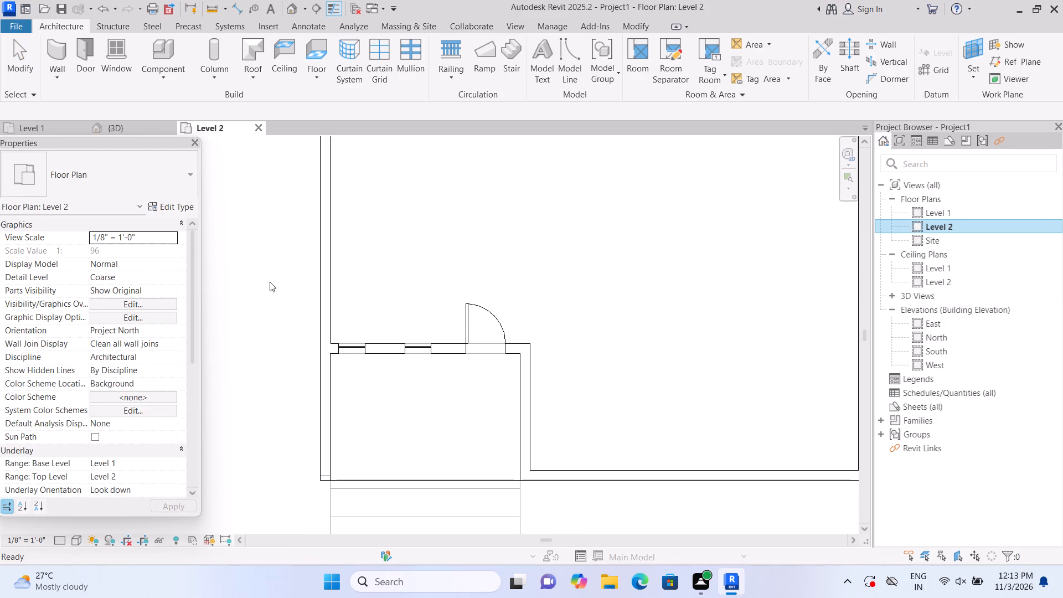
scroll(591, 413, down, 2)
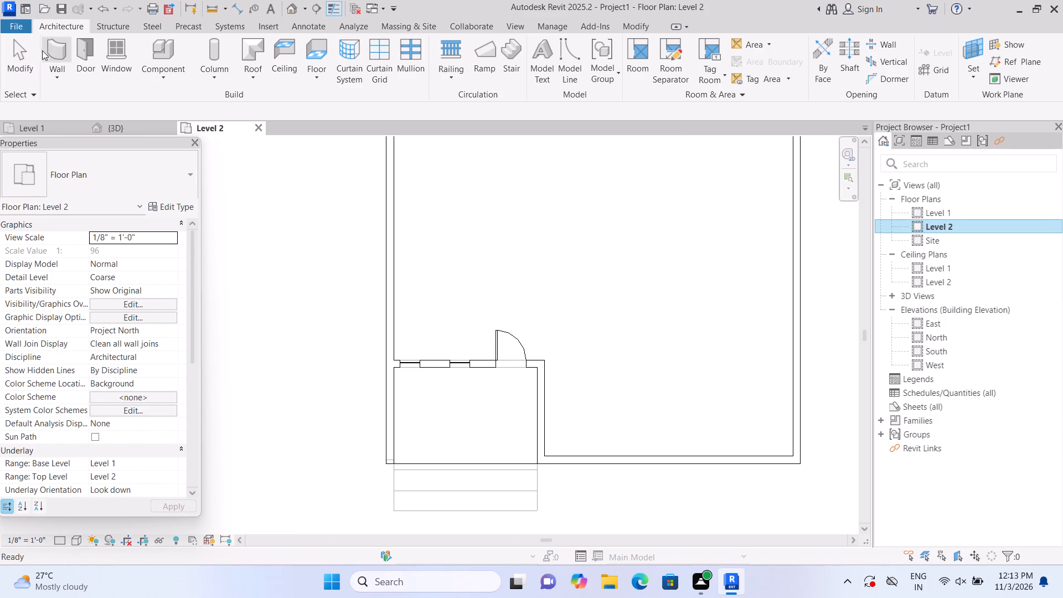
click(54, 53)
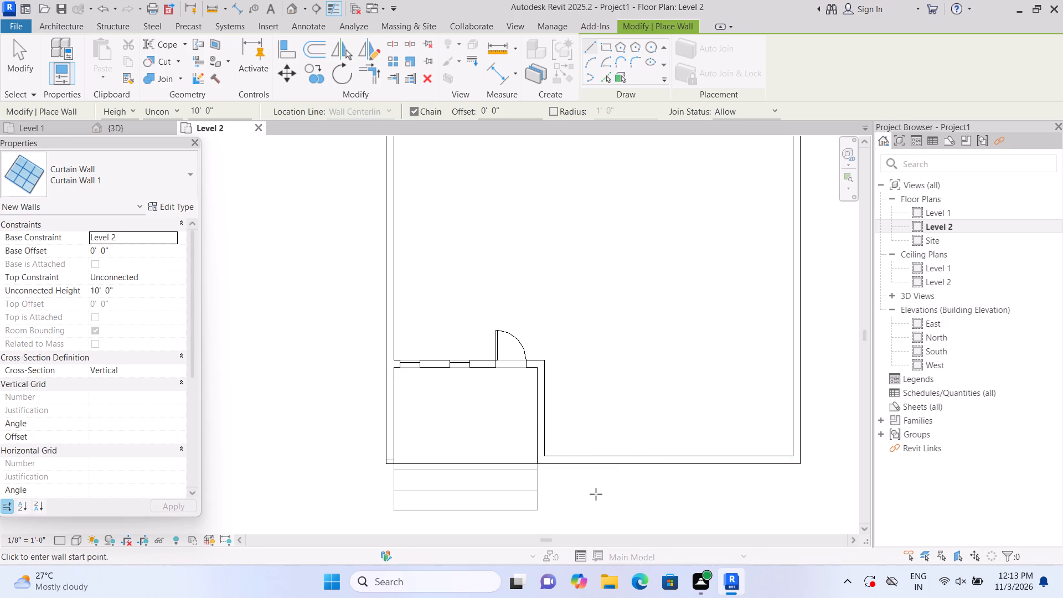
click(576, 460)
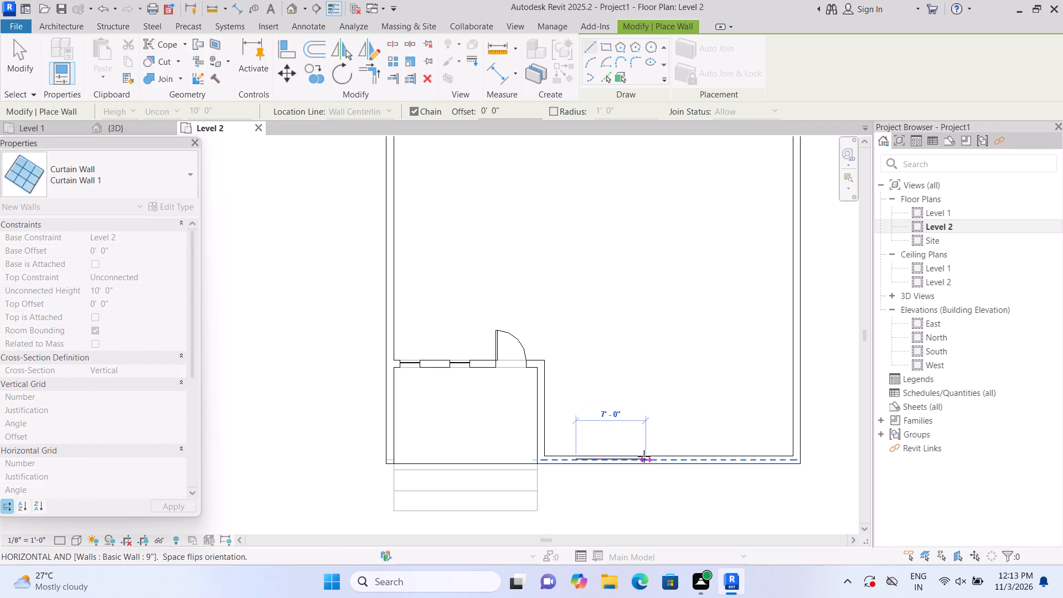
double_click(644, 456)
key(Escape)
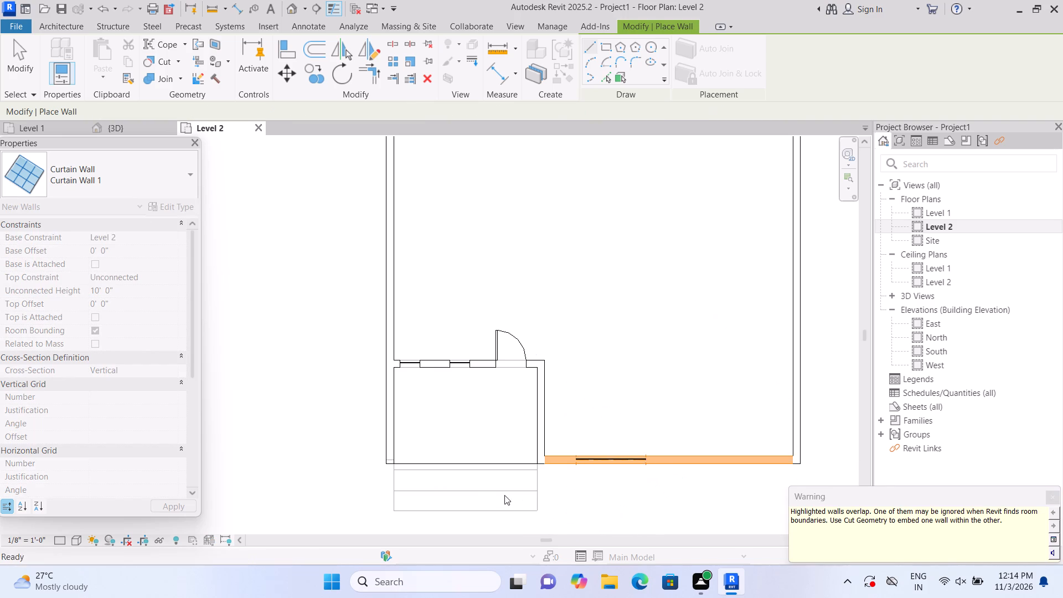
Use Cut Geometry to embed the 7' curtain wall in the 9" south wall.
double_click(179, 57)
double_click(179, 60)
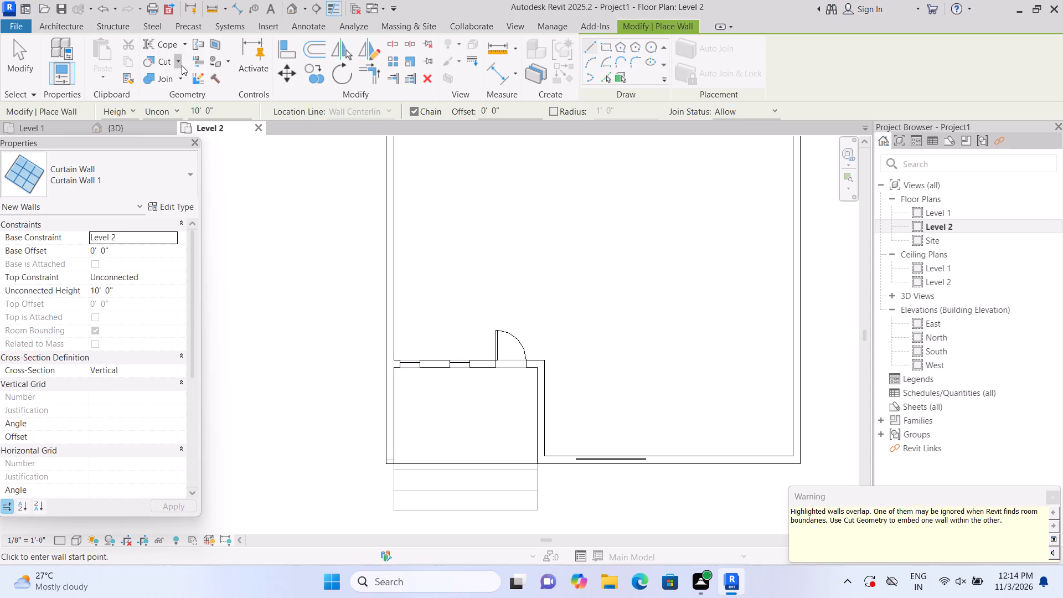
double_click(178, 59)
double_click(177, 58)
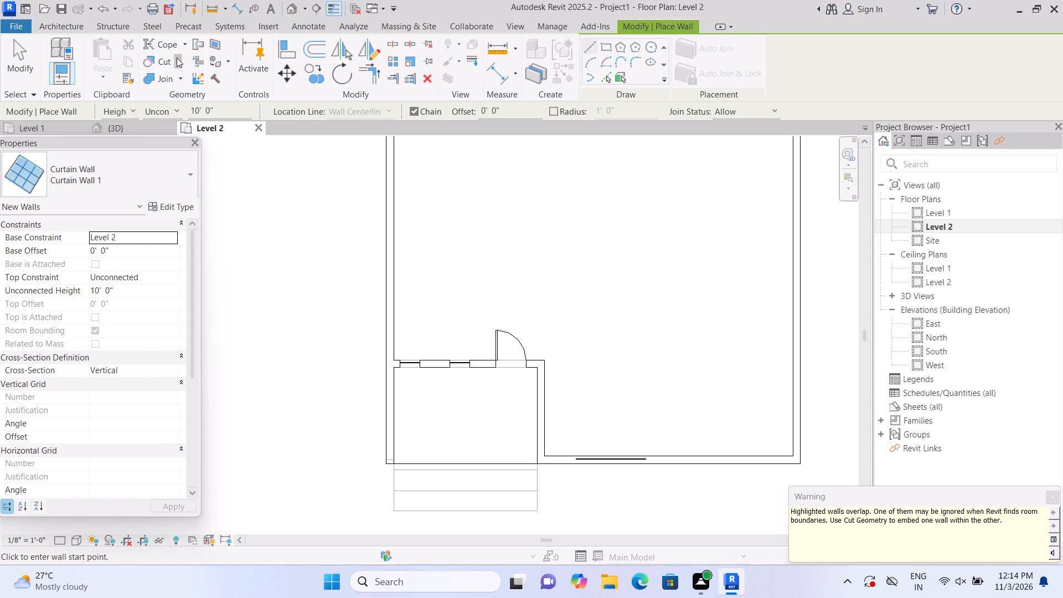
click(177, 58)
click(188, 81)
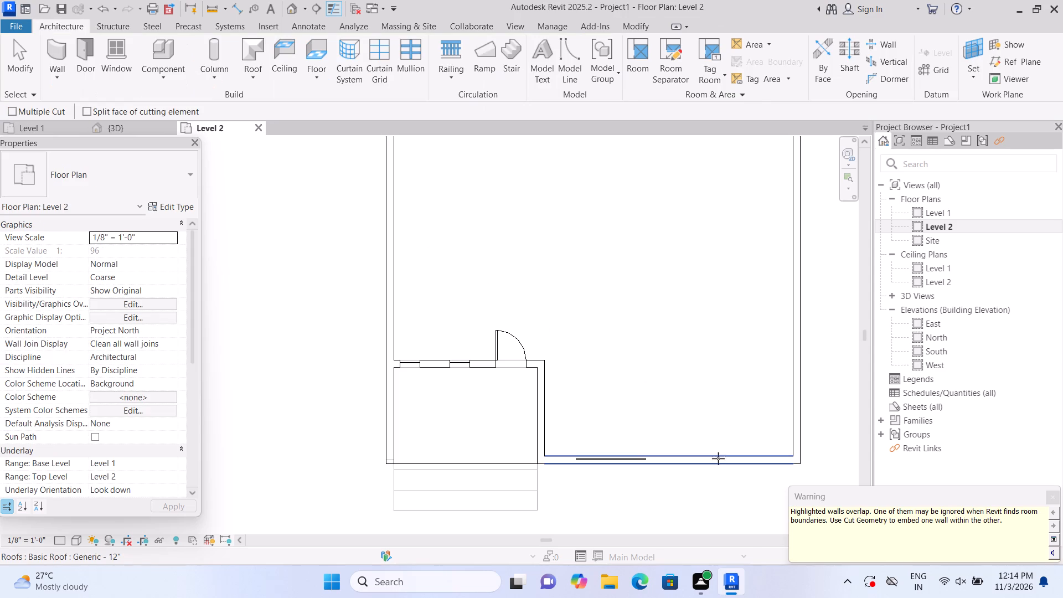
click(718, 461)
double_click(621, 456)
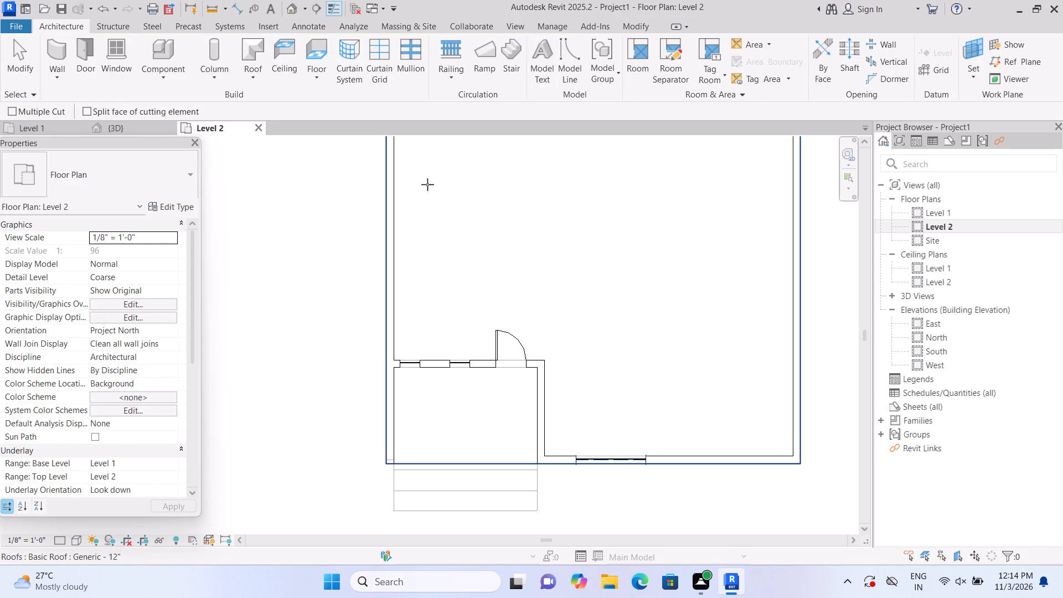
Draw a 4' 6" Curtain Wall 1 segment in the south wall, about 3' 6" from the east wall, and cut the host wall with it.
click(63, 50)
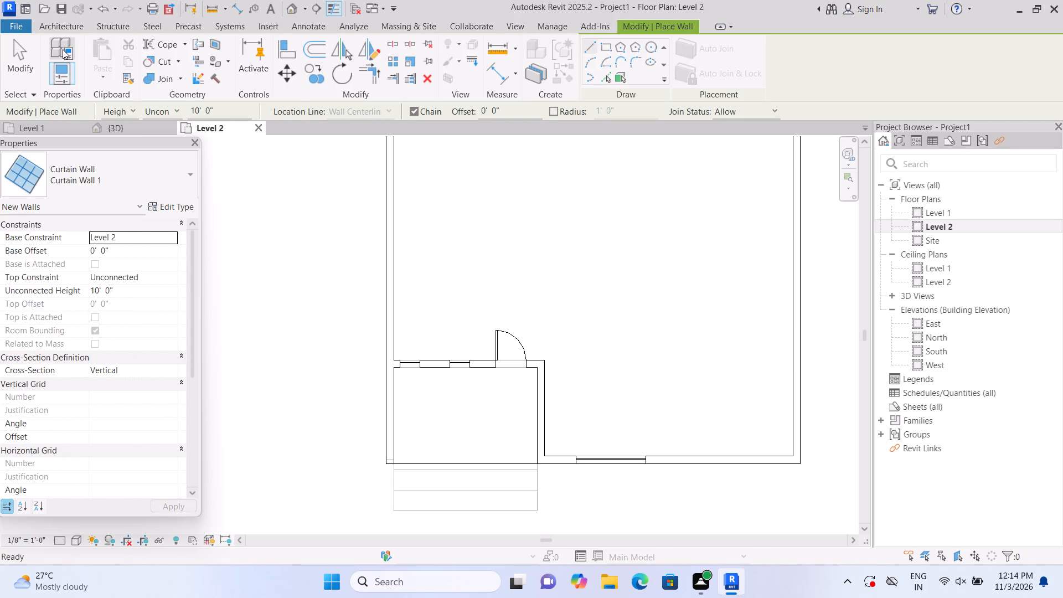
click(764, 458)
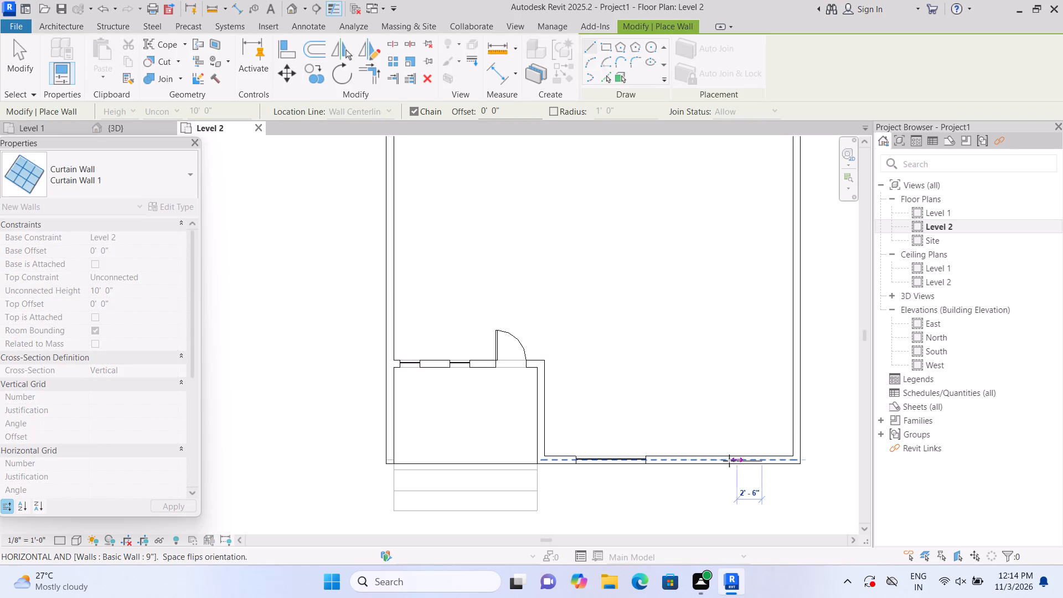
click(718, 461)
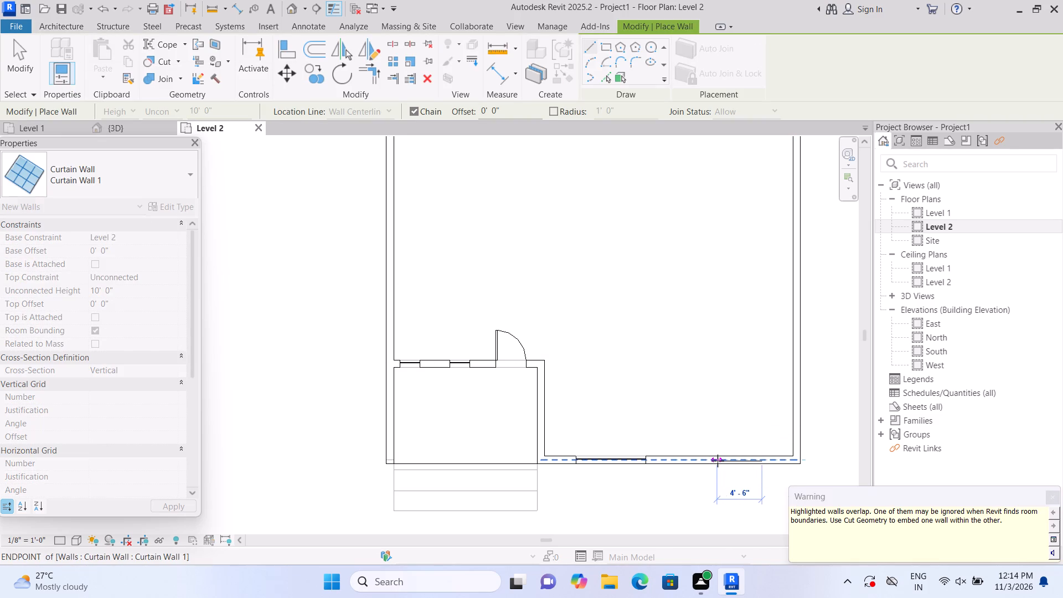
double_click(178, 58)
click(178, 60)
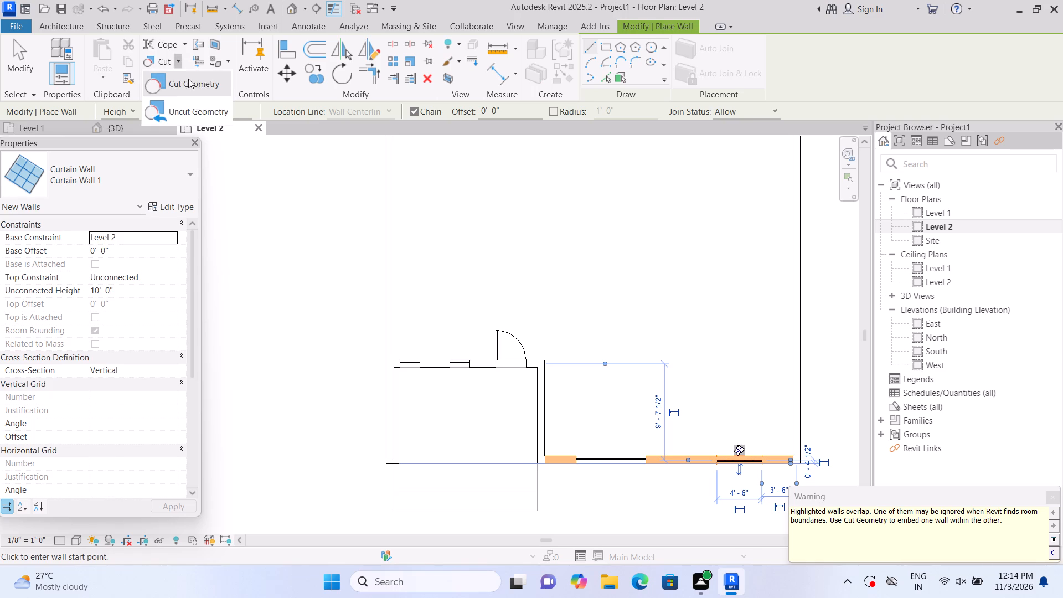
click(191, 81)
click(704, 455)
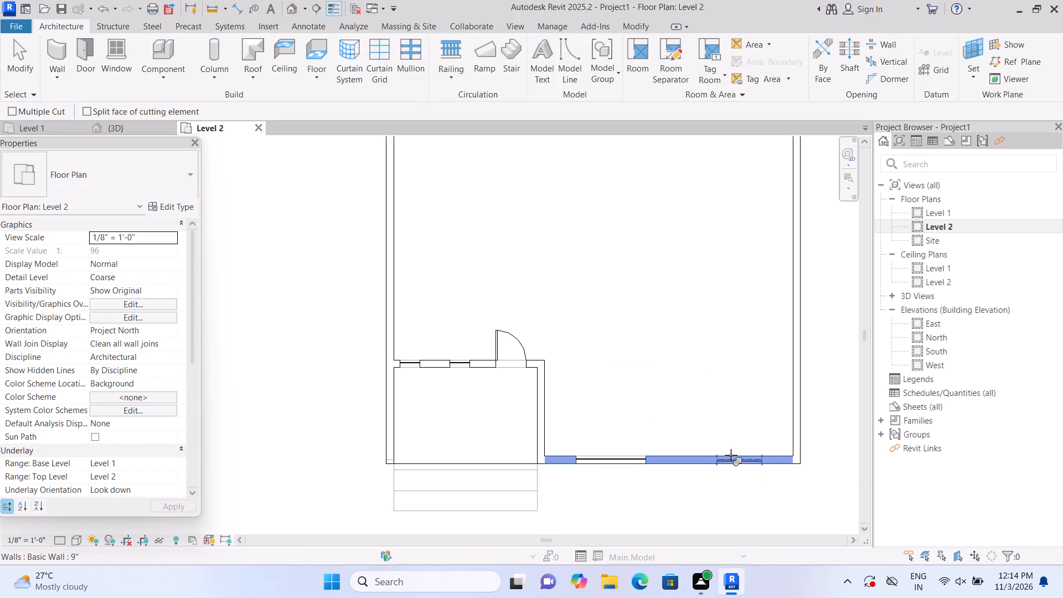
click(741, 458)
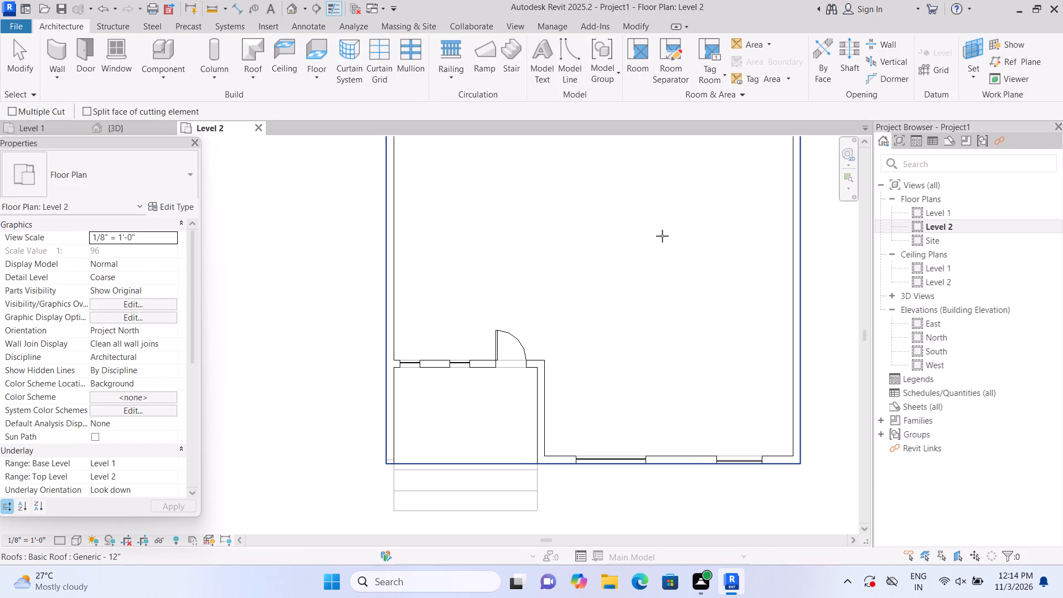
In the 3D view, resize the west recess curtain wall to a base offset of about 2' 7" and height of about 6' 7".
click(288, 8)
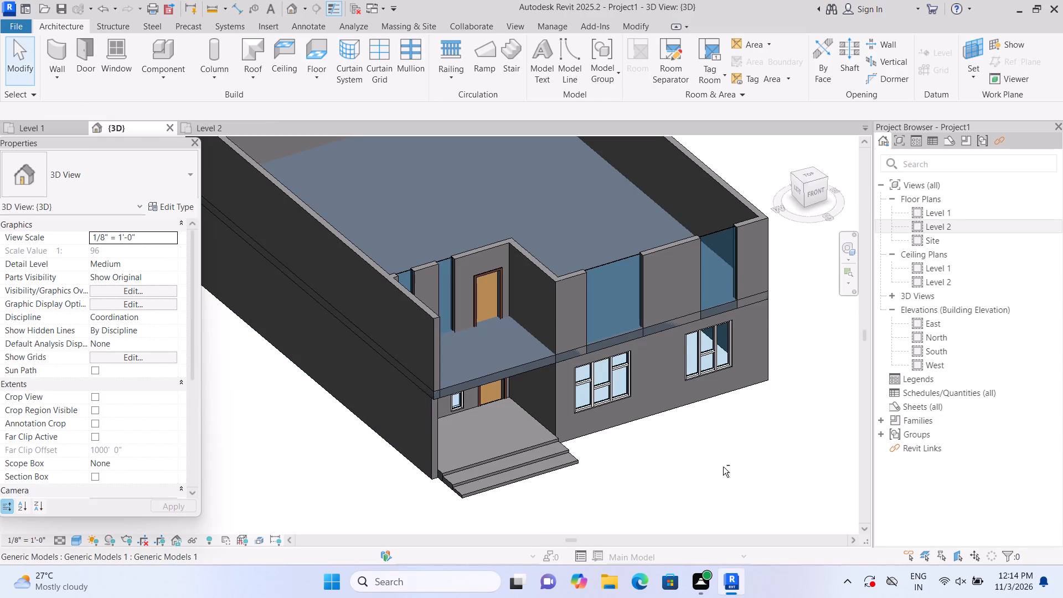
shift+middle_drag(724, 467, 632, 468)
middle_drag(487, 322, 731, 433)
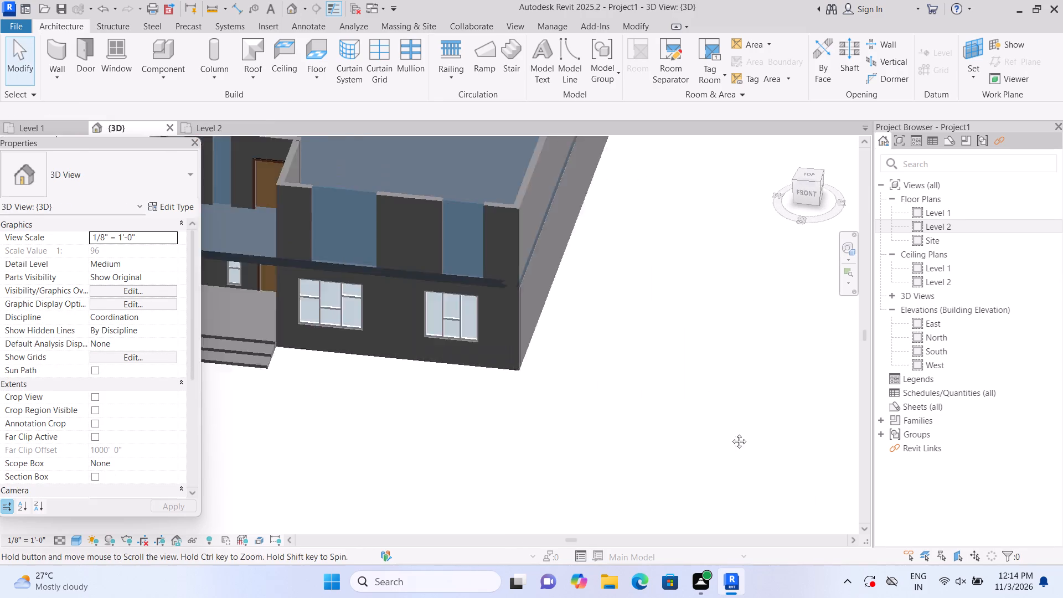
middle_drag(731, 433, 828, 483)
scroll(432, 379, up, 2)
scroll(386, 251, up, 2)
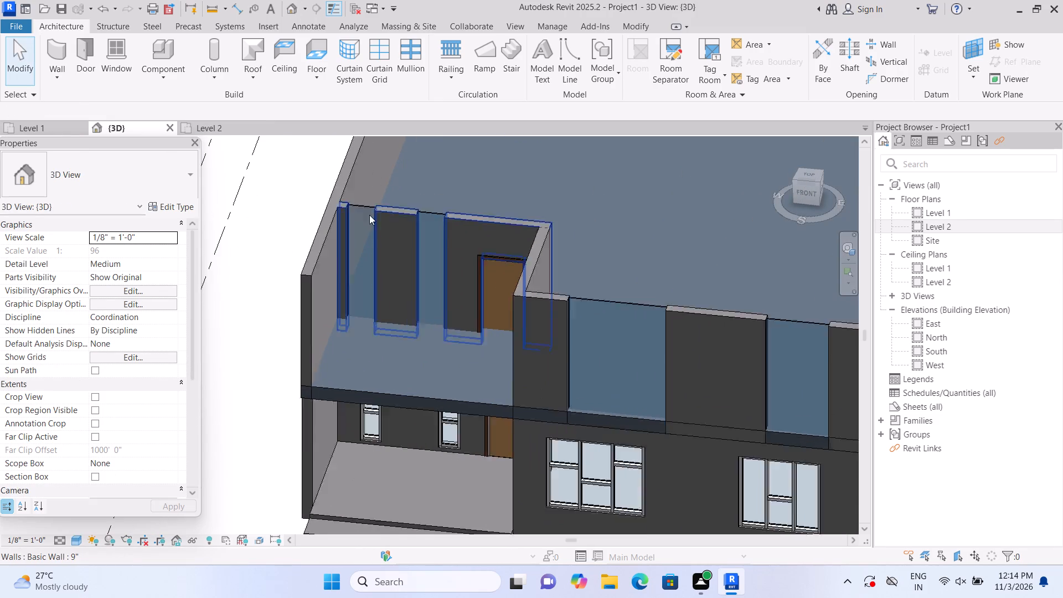
scroll(369, 215, up, 4)
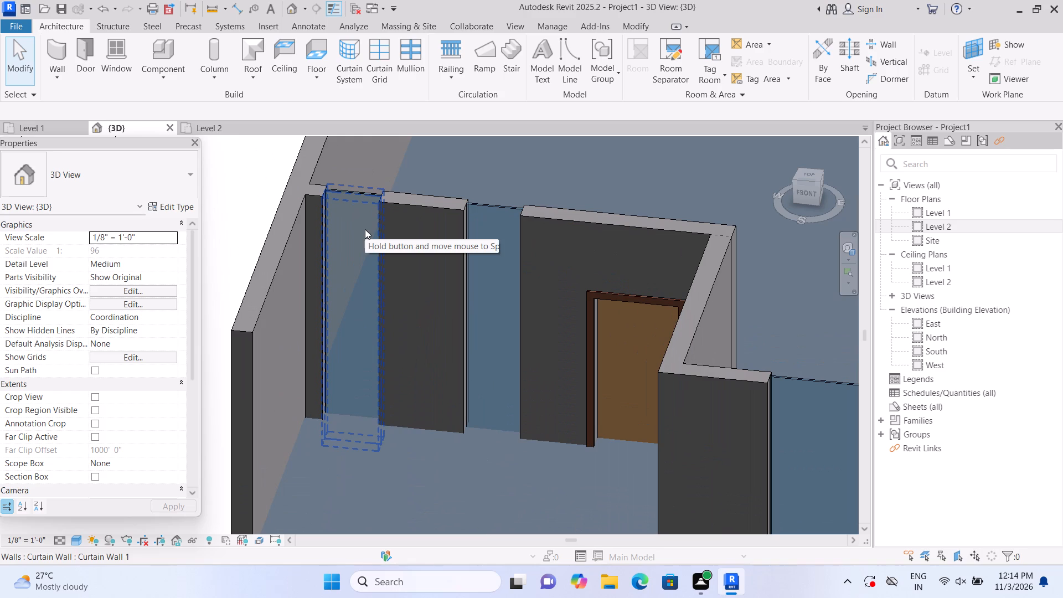
click(364, 233)
scroll(367, 372, up, 1)
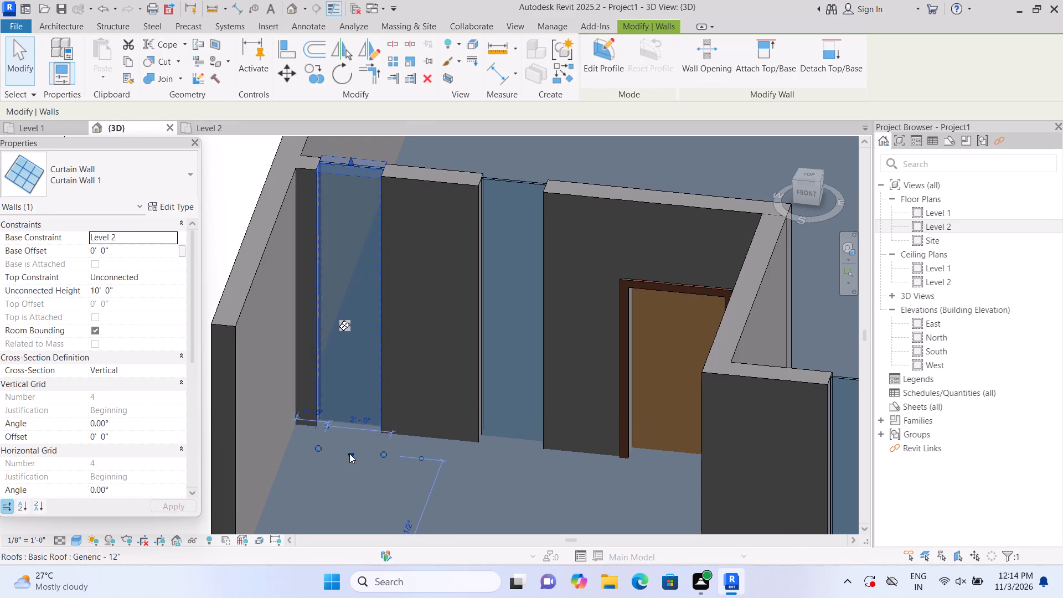
drag(350, 453, 364, 378)
click(364, 376)
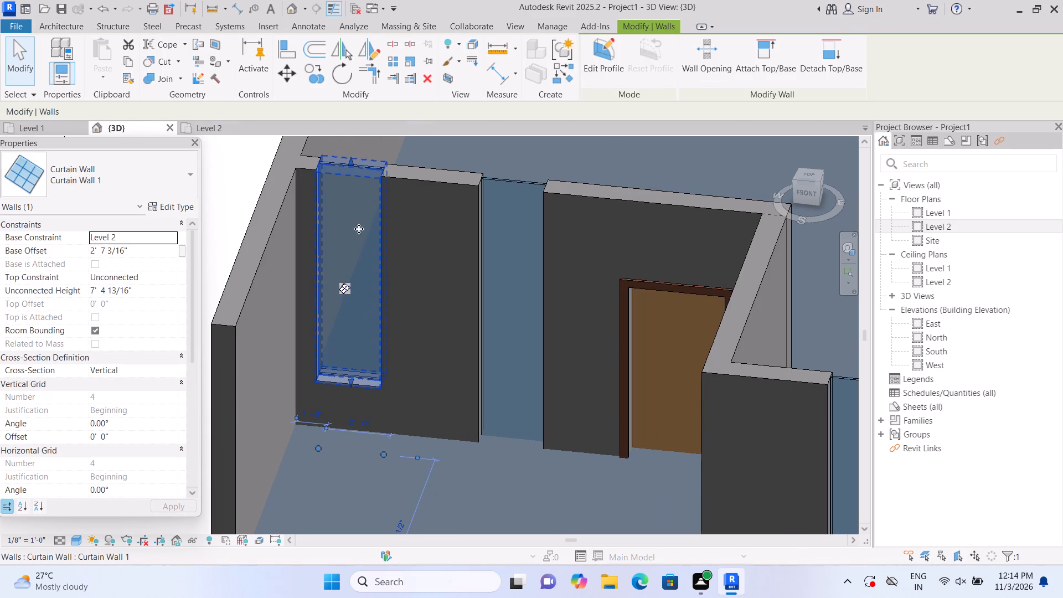
drag(349, 161, 350, 189)
click(349, 189)
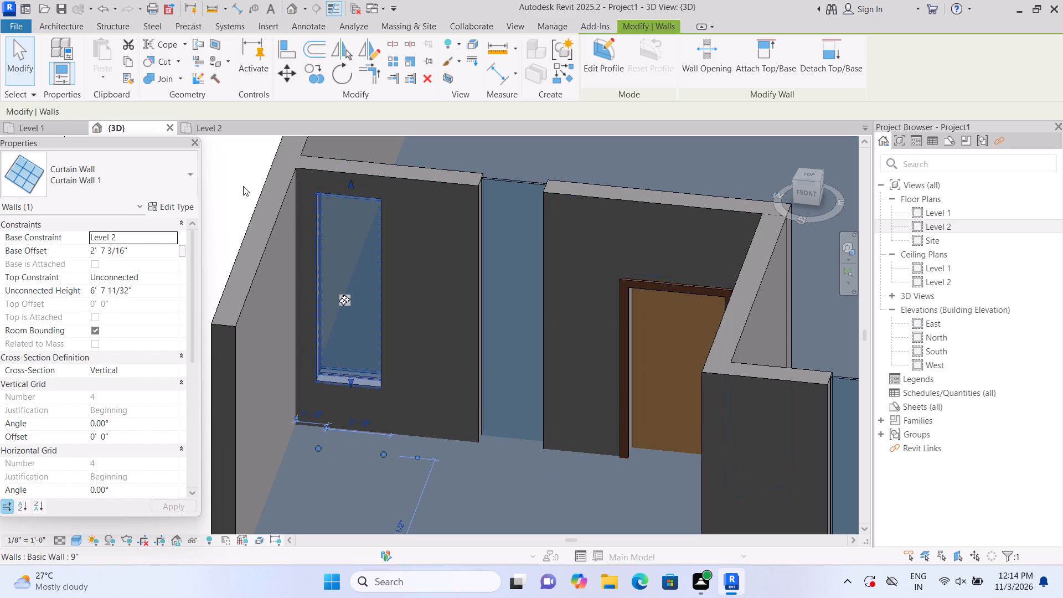
click(227, 172)
Raise the base of the recess curtain wall nearest the door to about 2' 3" and lower its top slightly below the wall top.
click(527, 255)
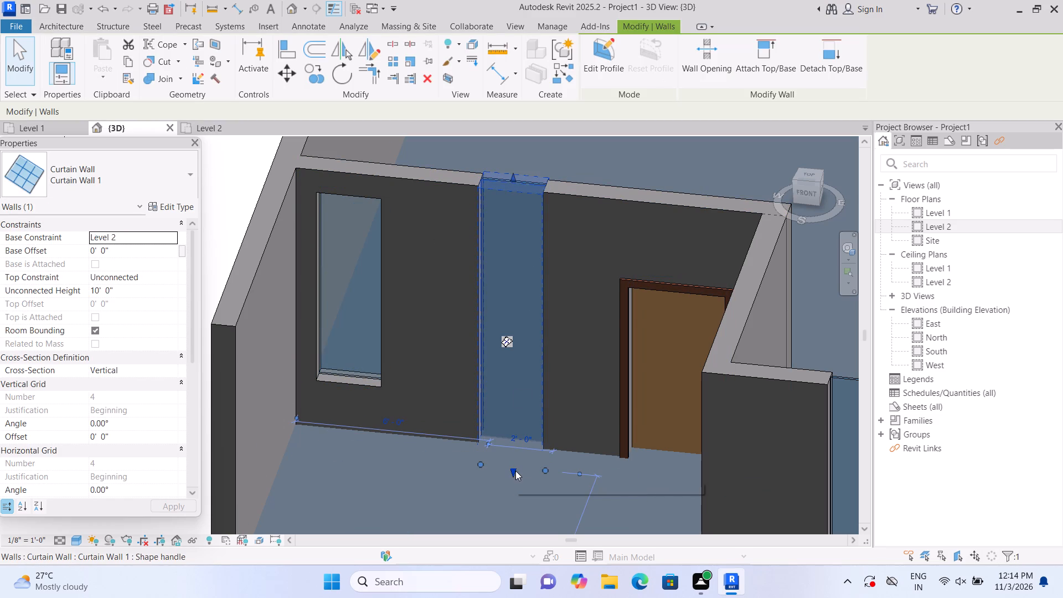
drag(516, 471, 518, 403)
click(519, 403)
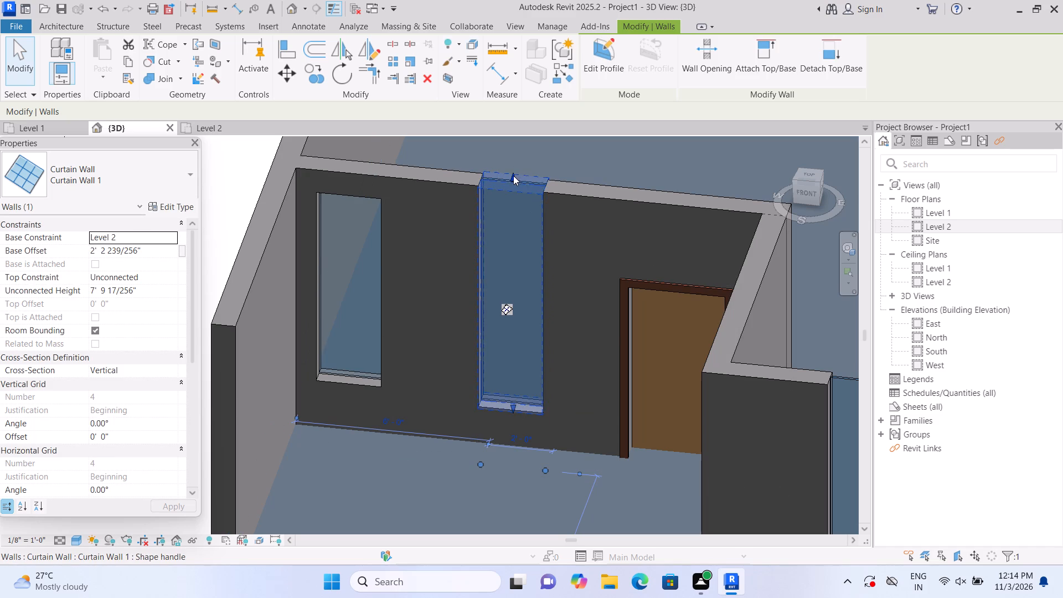
drag(513, 176, 512, 208)
click(512, 208)
Raise the Level 2 recess door until its sill height is 1' 3".
click(659, 322)
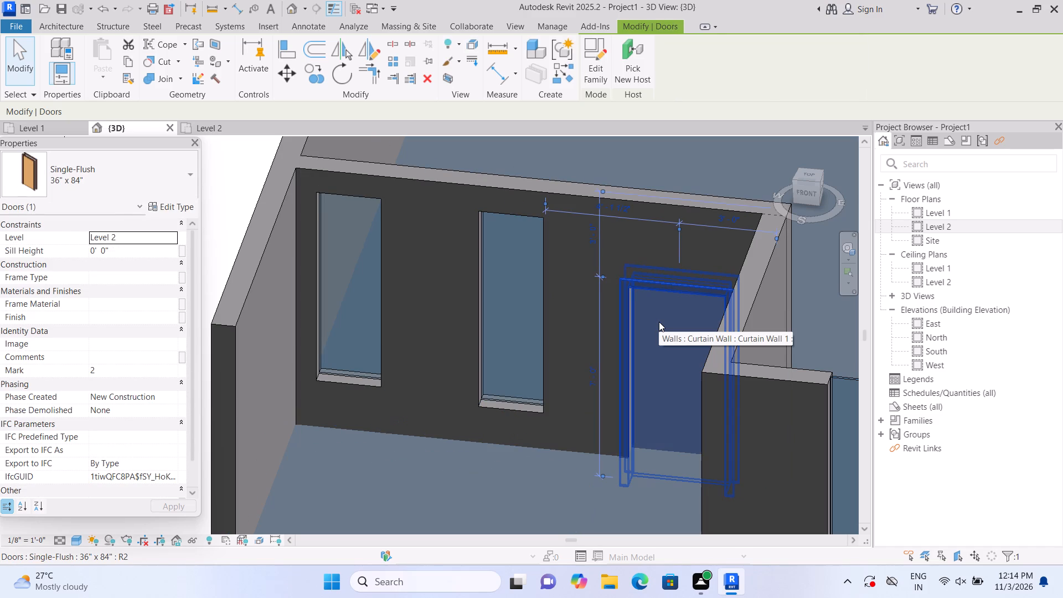
key(Up)
key(Up)
key(Up)
key(Up)
key(Up)
key(Up)
key(Up)
key(Up)
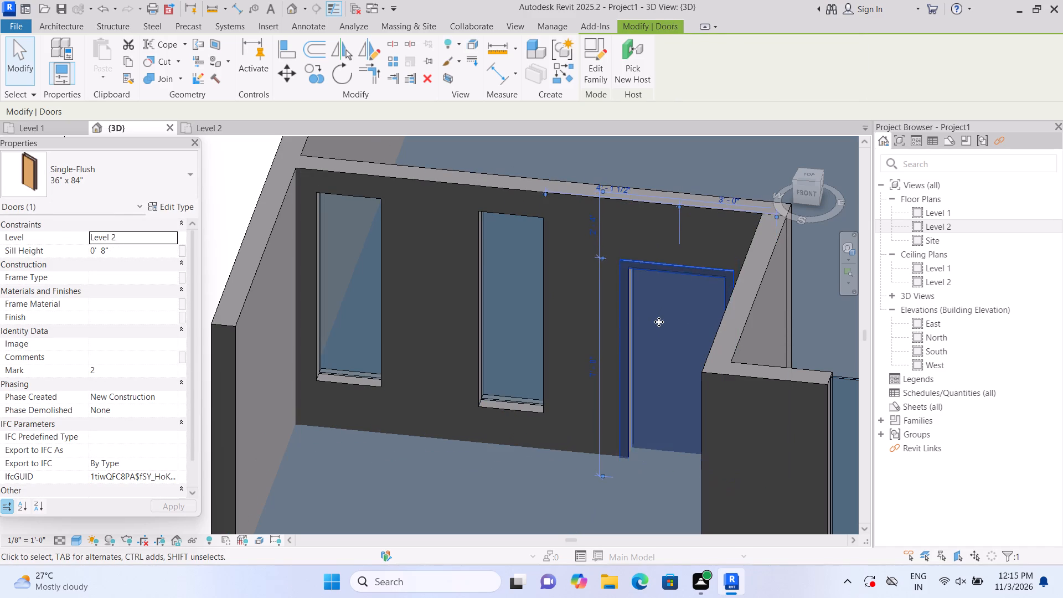
key(Up)
key(Up)
key(Up)
key(Up)
key(Up)
key(Up)
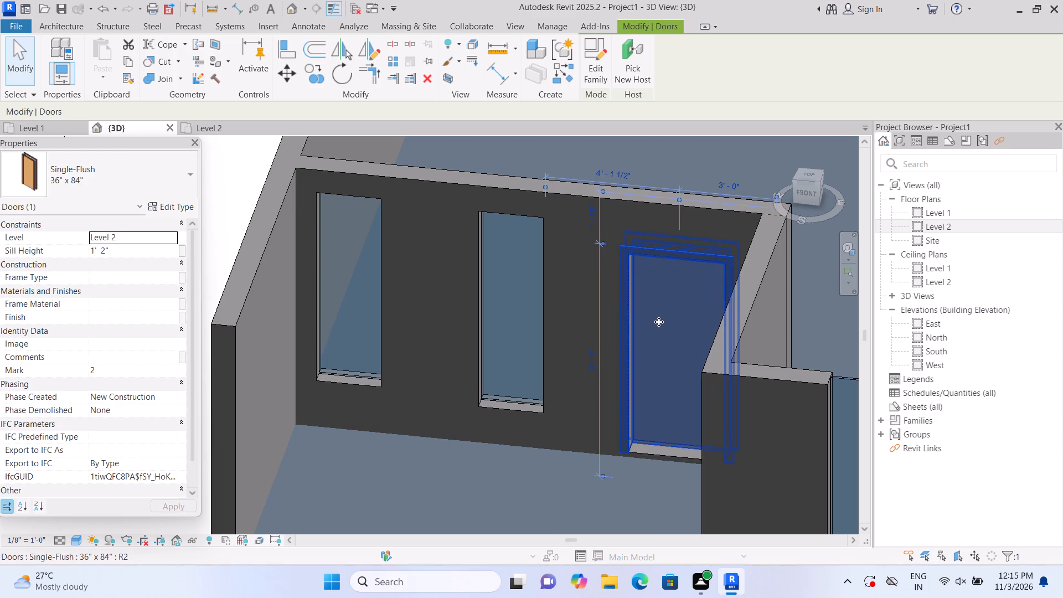
key(Up)
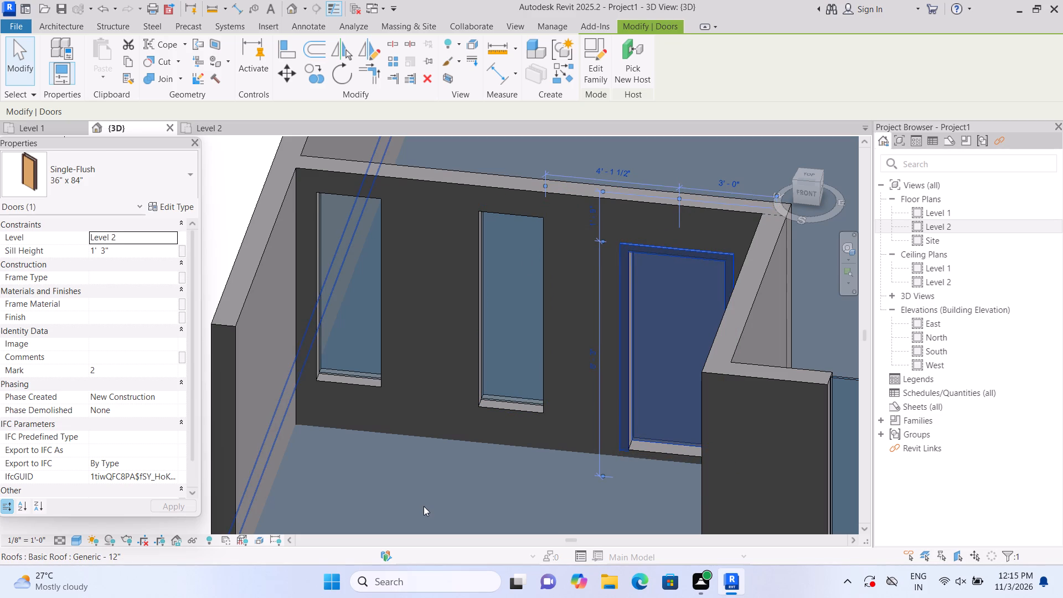
key(Escape)
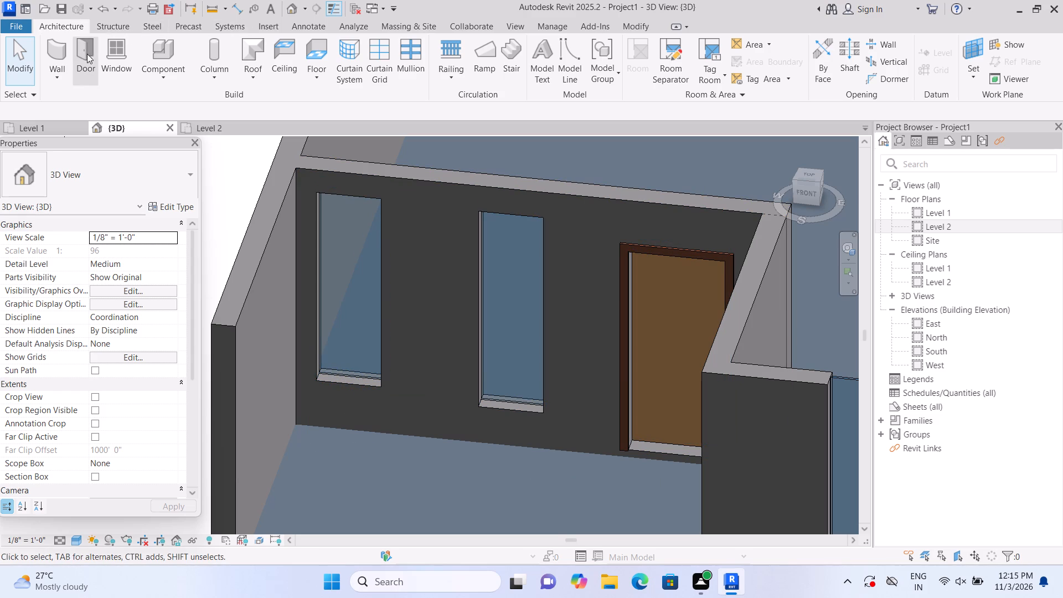
Add two horizontal curtain grid lines to the west recess window, about 2' 10" below its top and midway down the remaining panel.
click(380, 68)
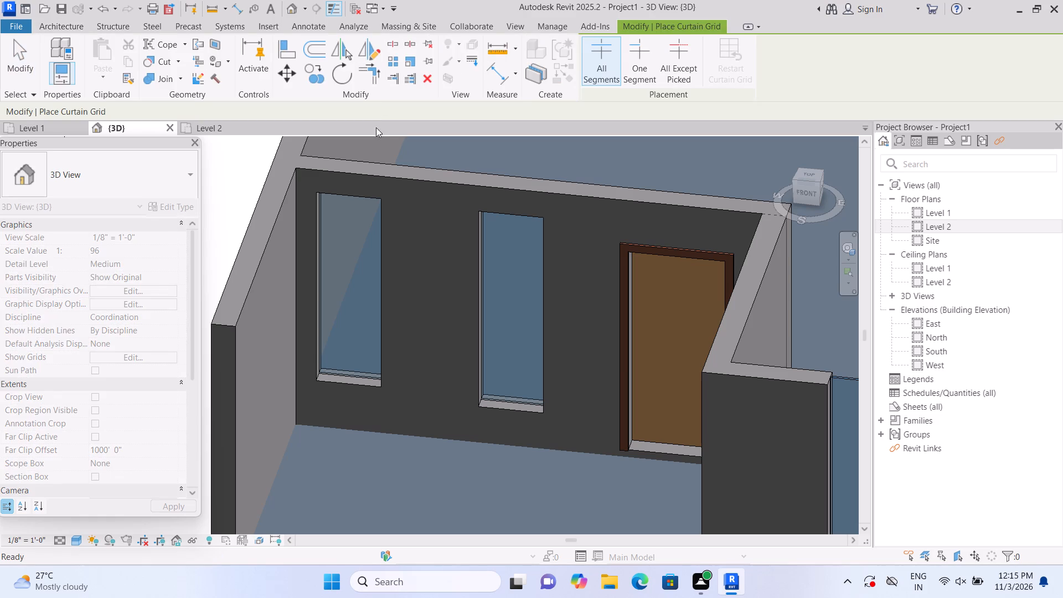
click(359, 270)
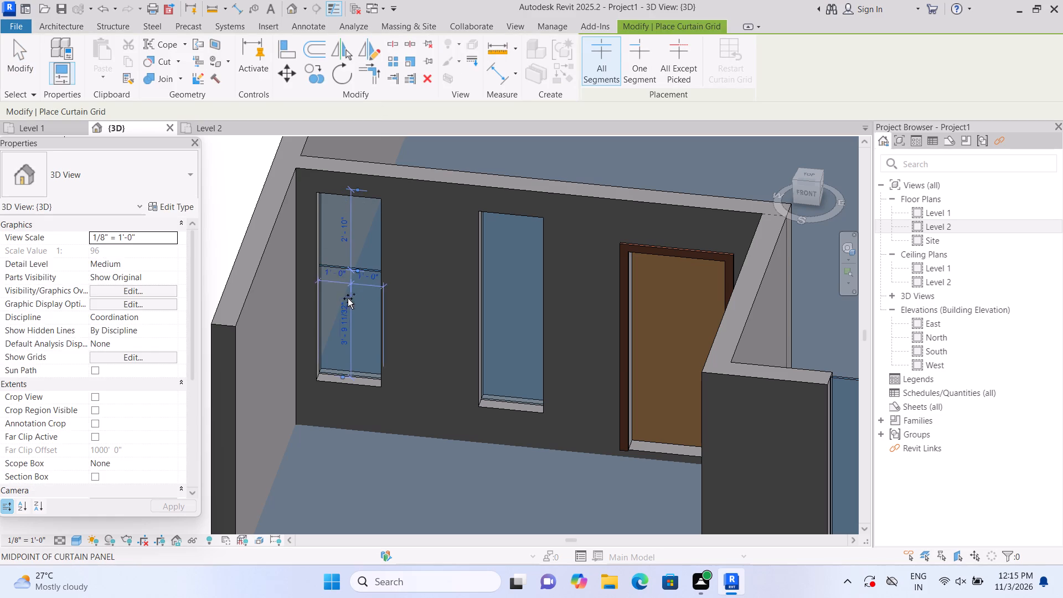
click(324, 316)
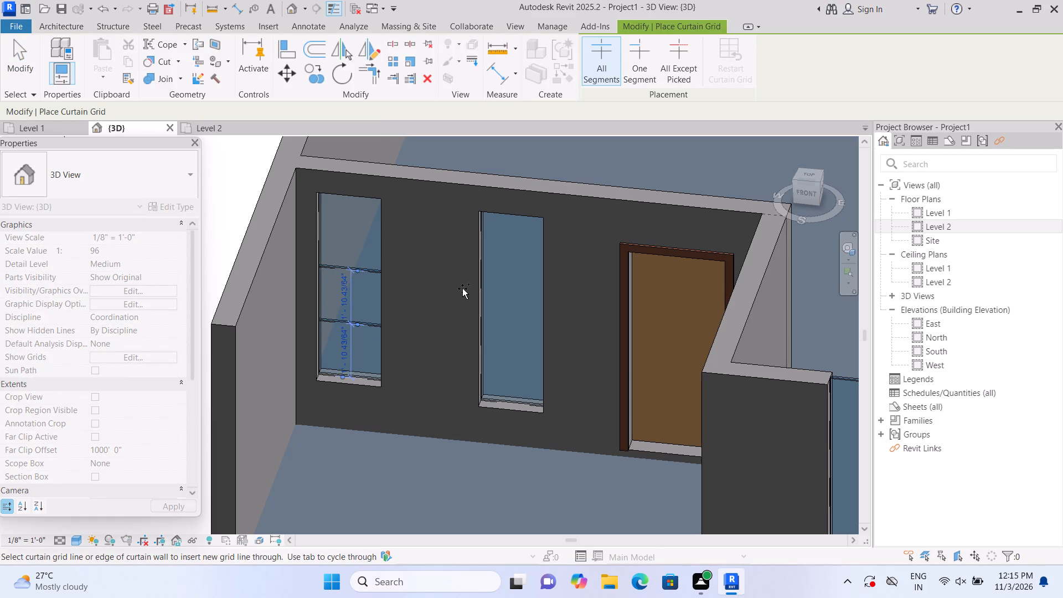
key(Escape)
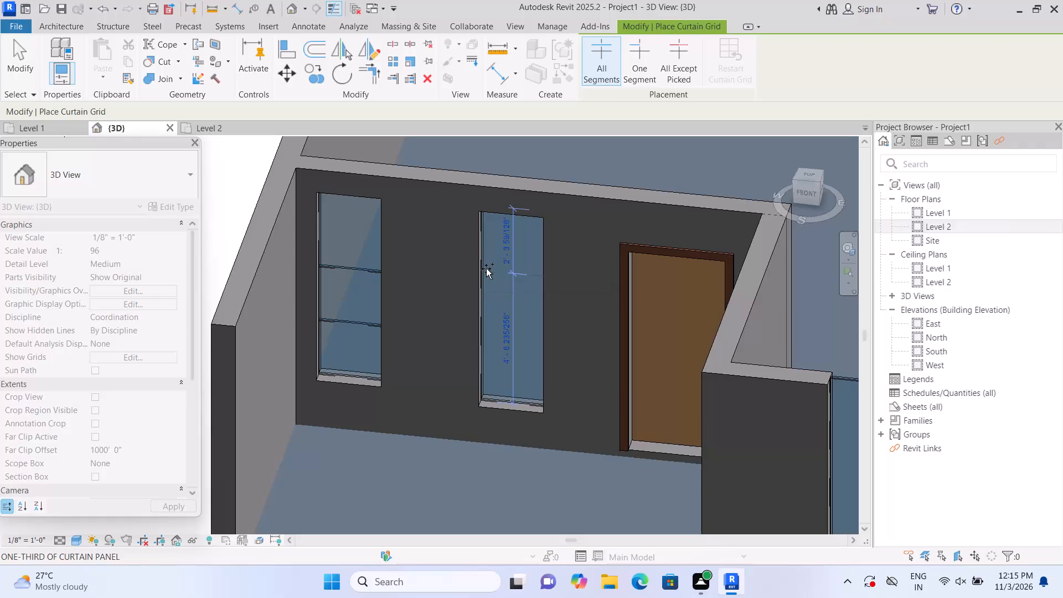
Add horizontal curtain grid lines to the recess window beside the door, at one-third from its top and midway down the remaining panel.
double_click(486, 271)
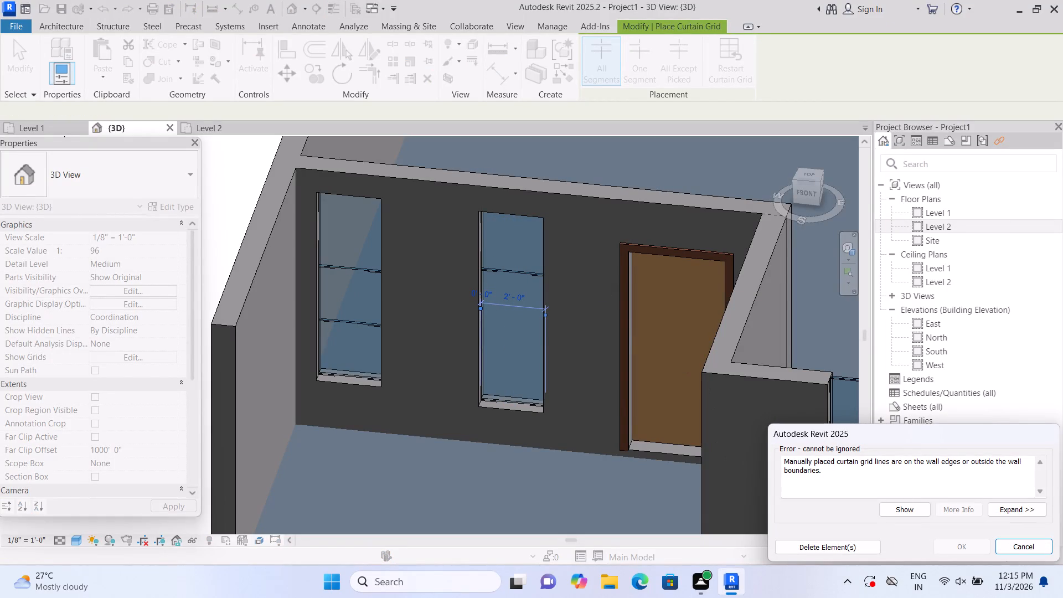
click(1019, 543)
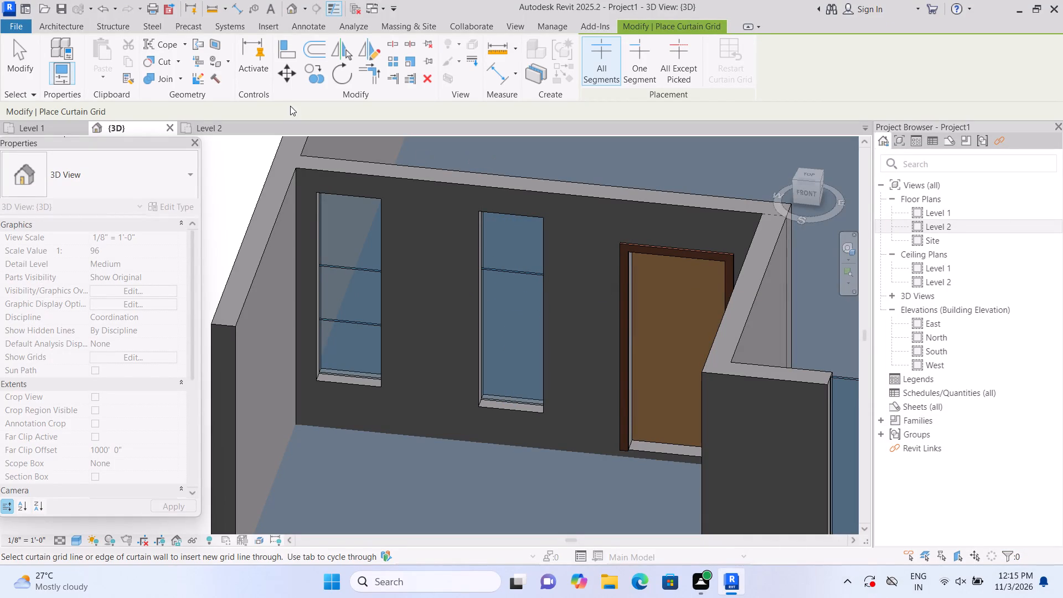
click(64, 20)
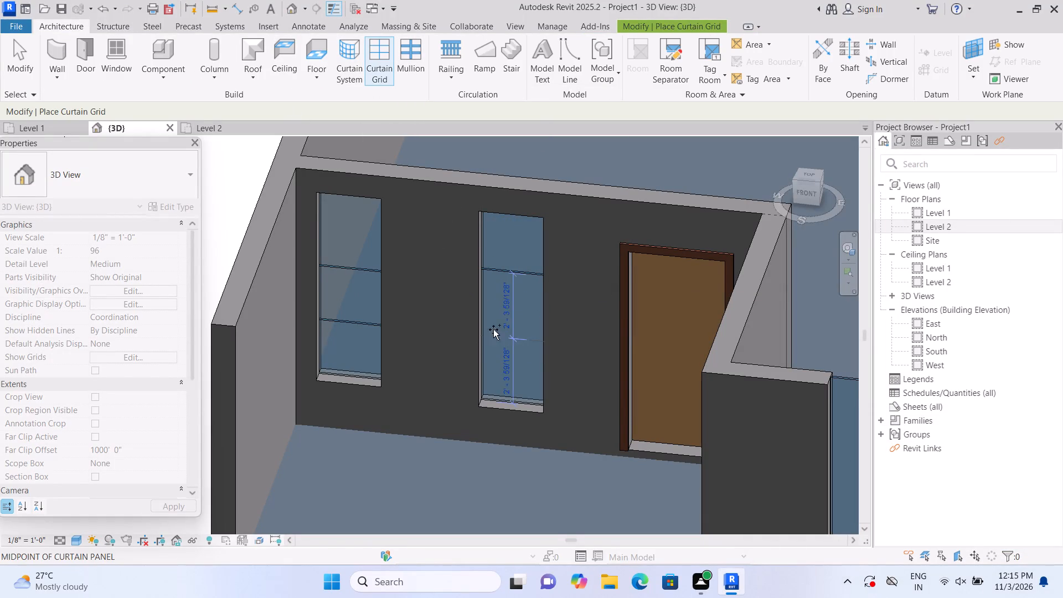
double_click(504, 339)
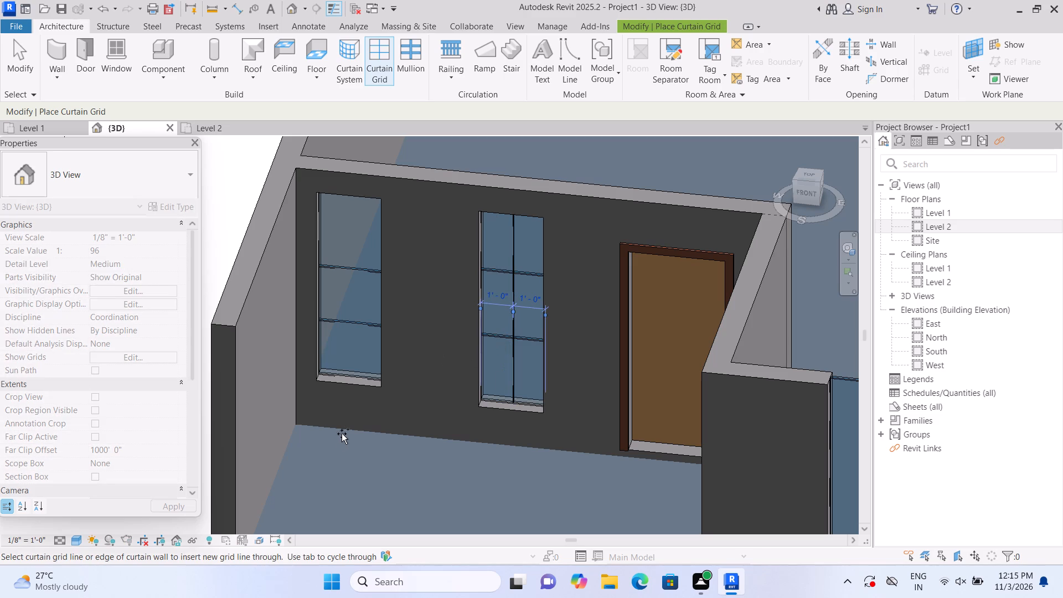
key(Escape)
key(Escape)
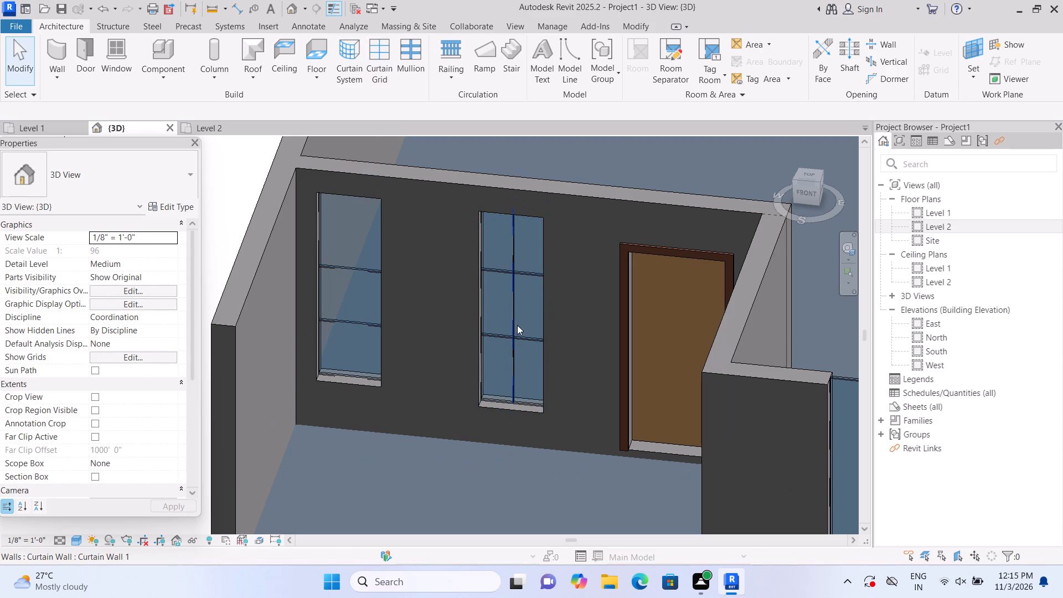
Delete the stray vertical grid line in the middle of the recess window beside the door.
double_click(512, 322)
key(Delete)
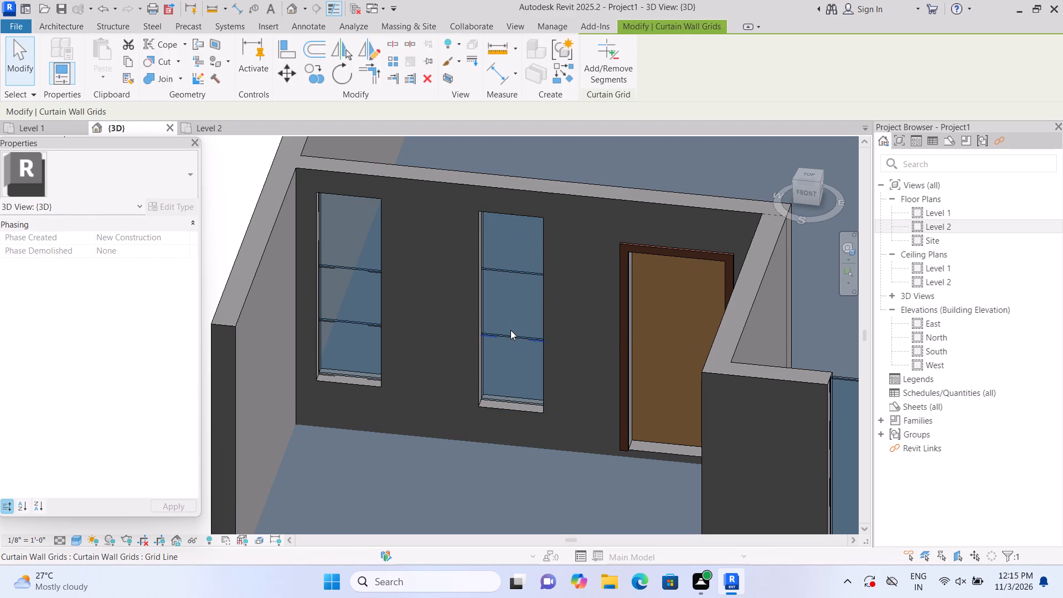
Place 2.5" x 5" rectangular mullions on both grid lines and all four edges of the west recess window.
click(411, 74)
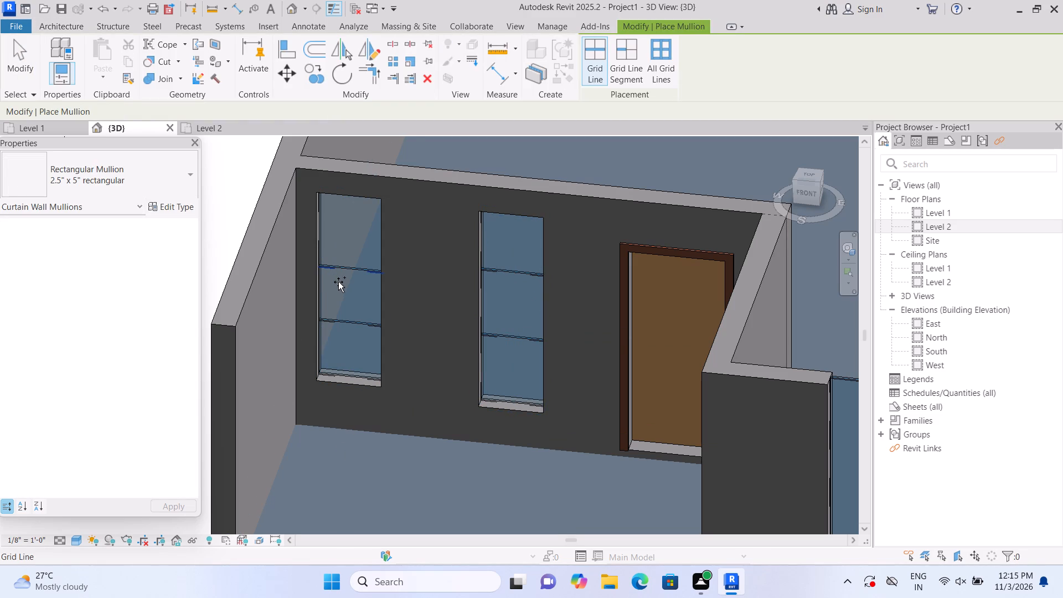
double_click(345, 269)
double_click(348, 314)
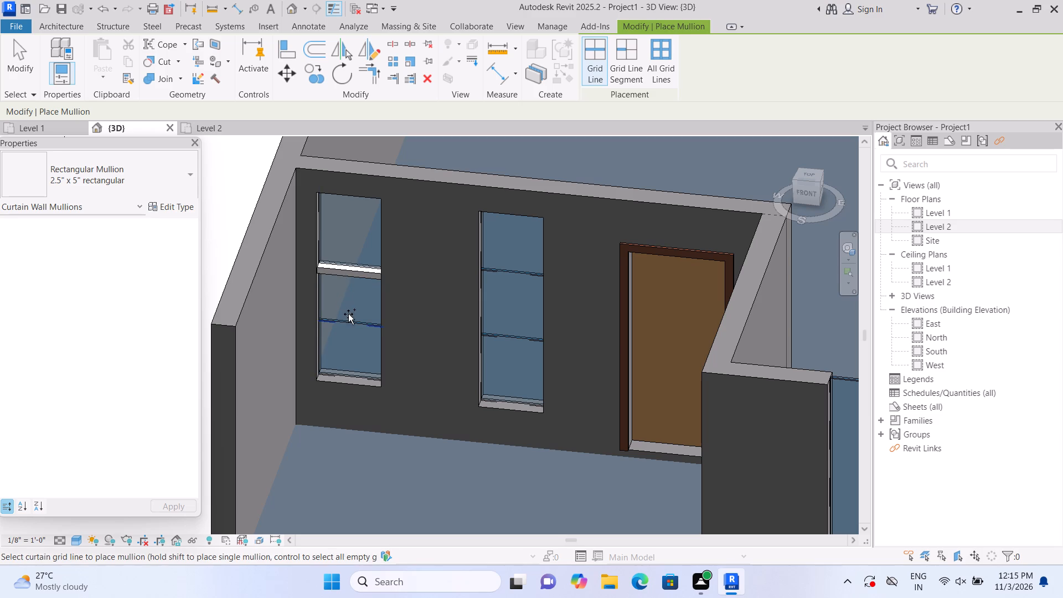
double_click(326, 226)
double_click(367, 203)
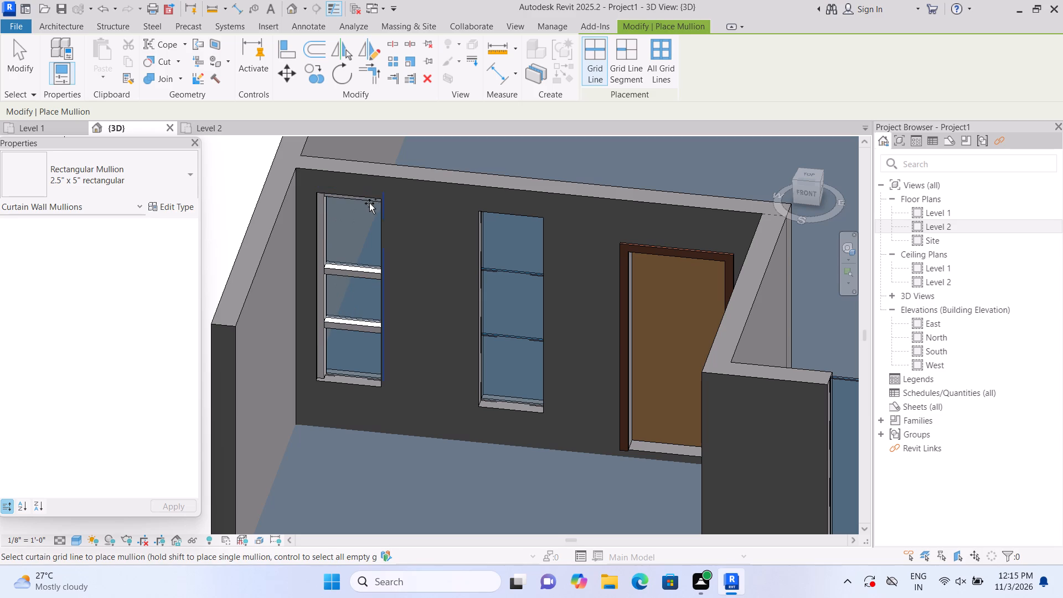
click(380, 224)
click(355, 374)
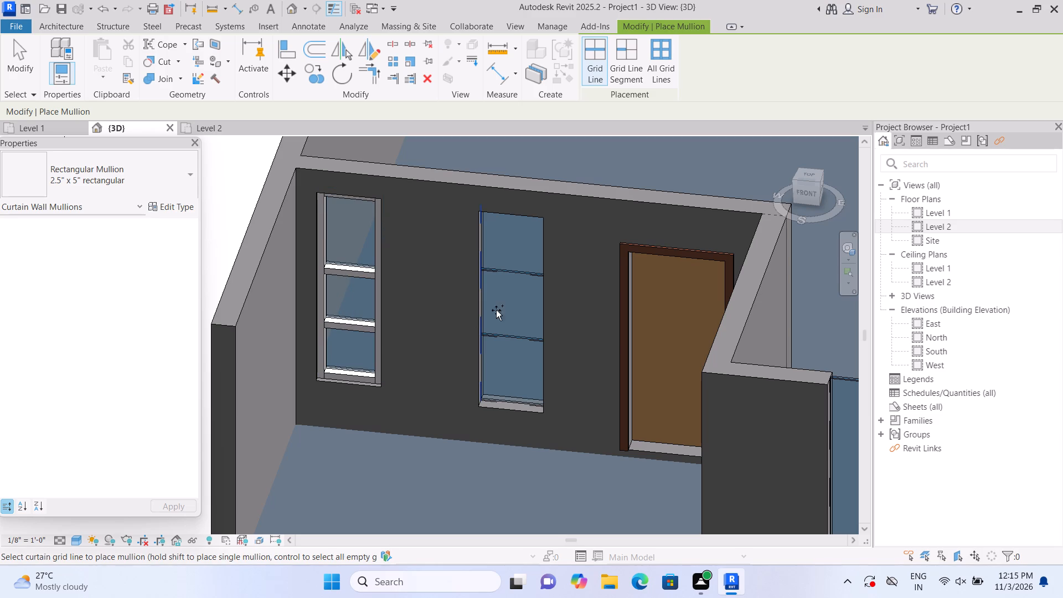
Place 2.5" x 5" rectangular mullions on the four edges and both grid lines of the recess window beside the door.
double_click(522, 222)
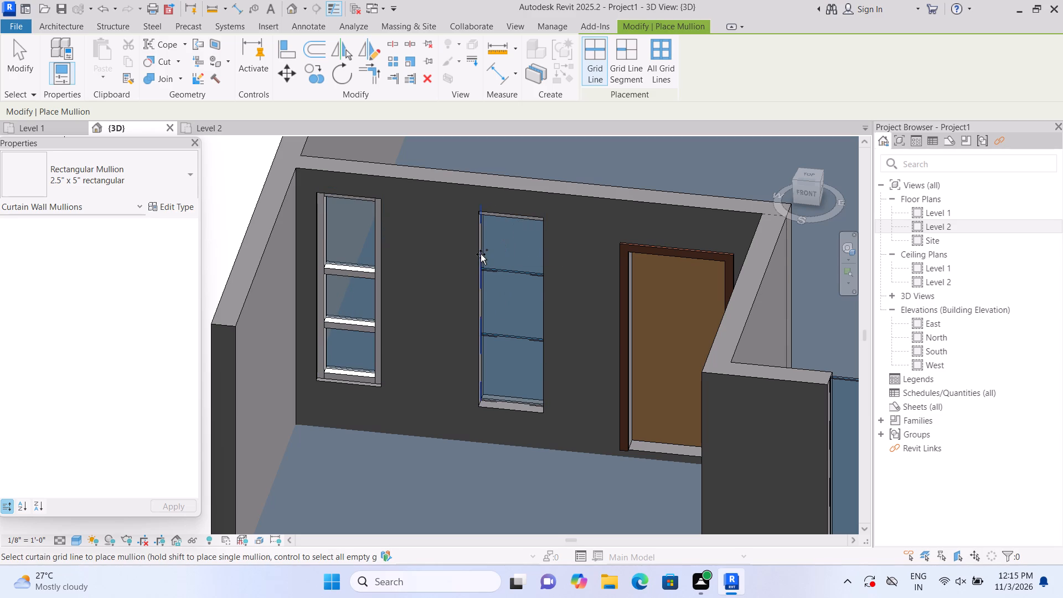
double_click(481, 254)
double_click(504, 266)
double_click(510, 337)
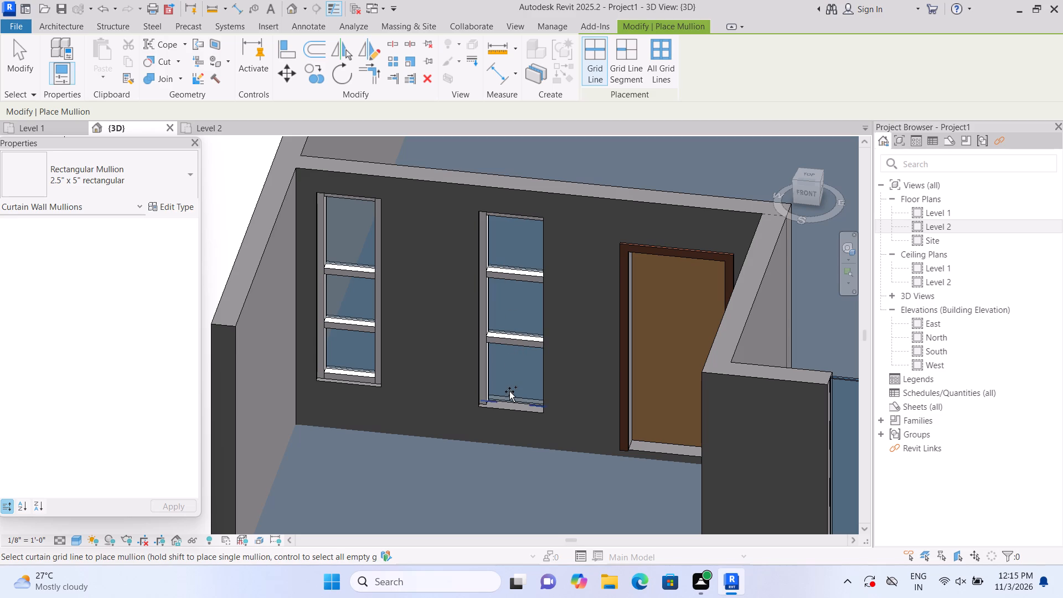
click(509, 391)
double_click(529, 316)
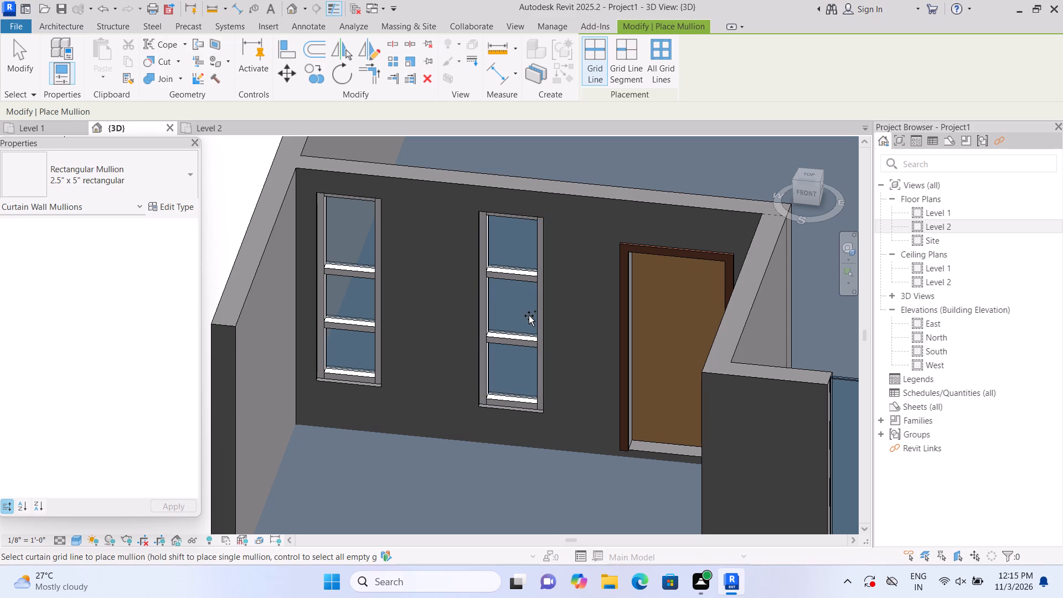
scroll(528, 317, down, 4)
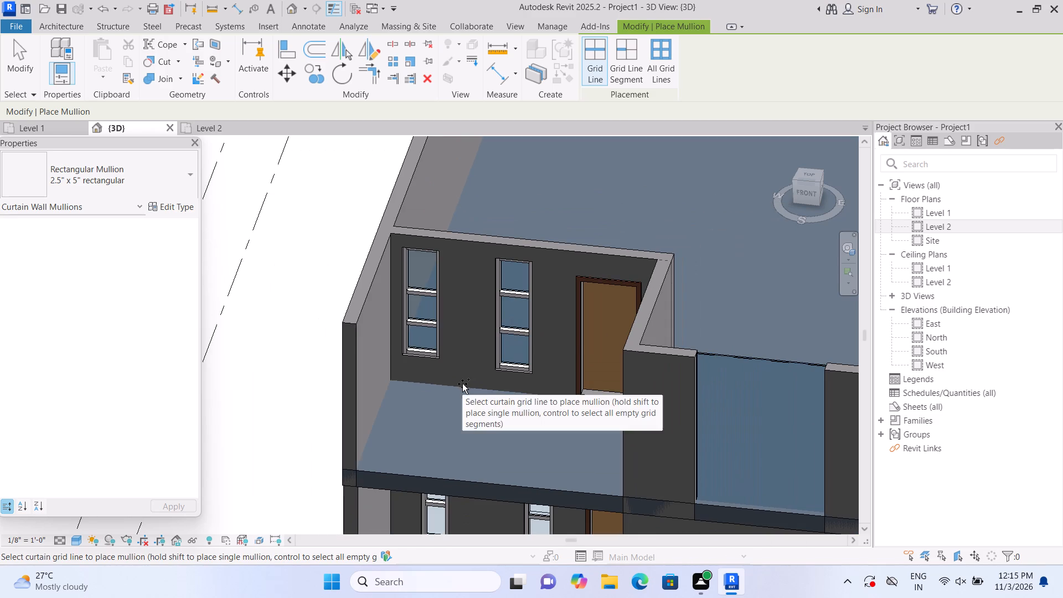
key(Escape)
In the front 3D view, shift both side edges of the 7' Level 2 curtain wall west to align with the window below, keeping it 7' wide.
click(804, 195)
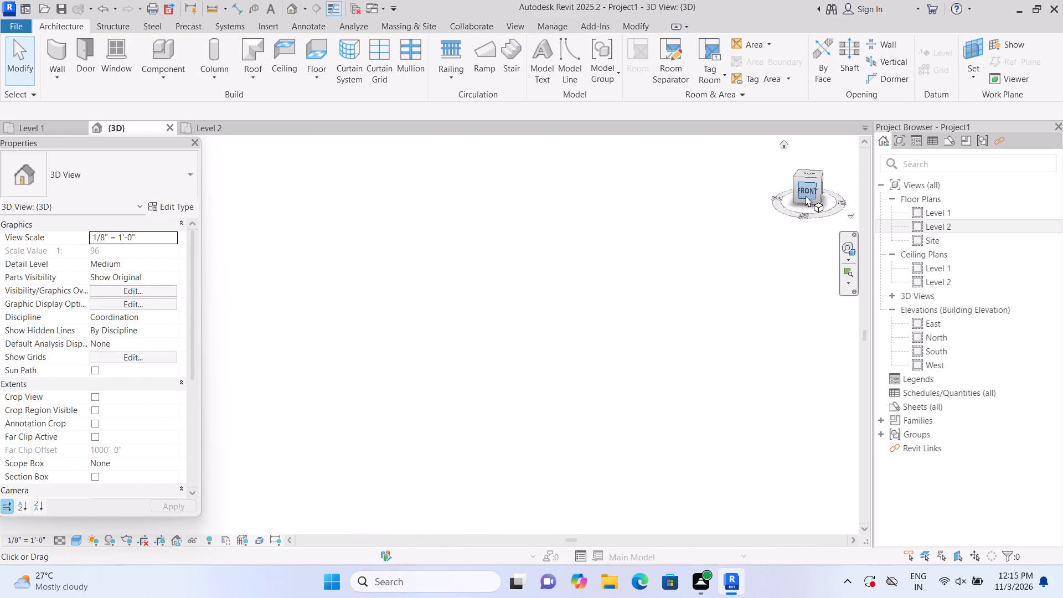
scroll(270, 288, up, 4)
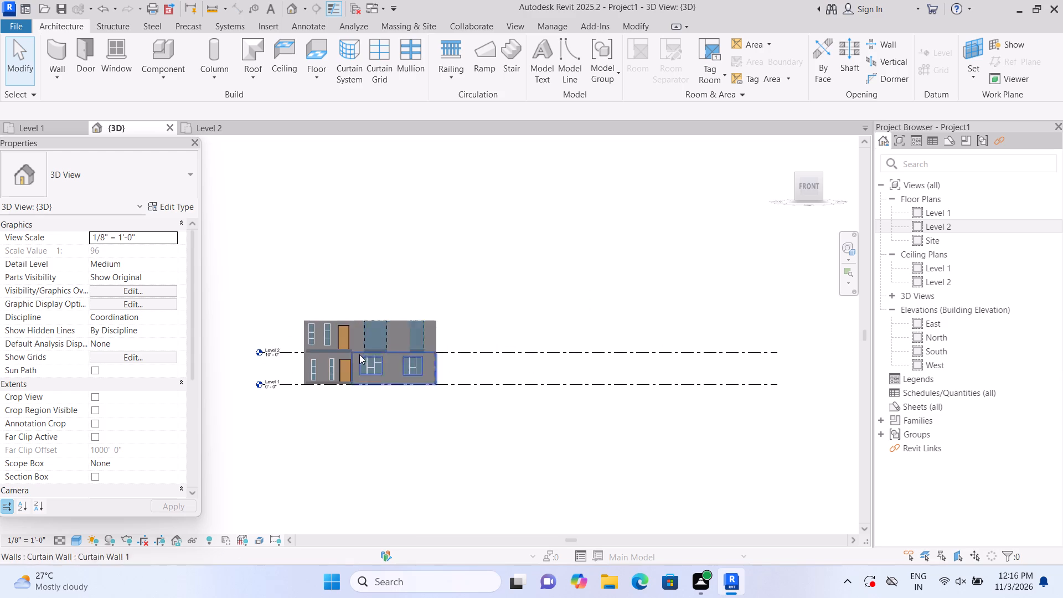
scroll(359, 354, up, 3)
middle_drag(367, 354, 479, 358)
scroll(481, 358, up, 5)
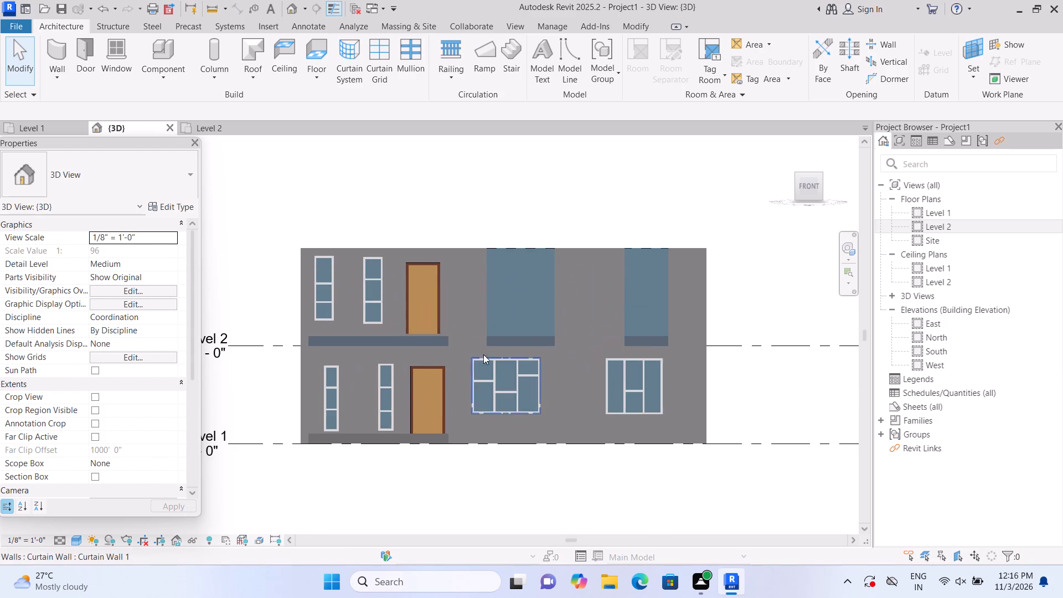
scroll(486, 319, up, 1)
click(486, 314)
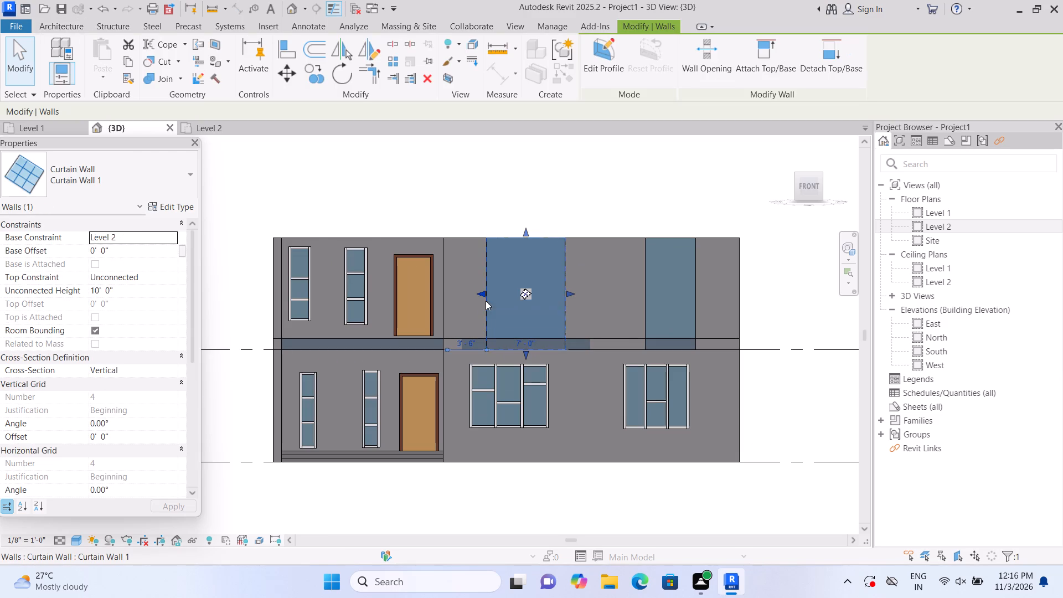
drag(482, 293, 474, 293)
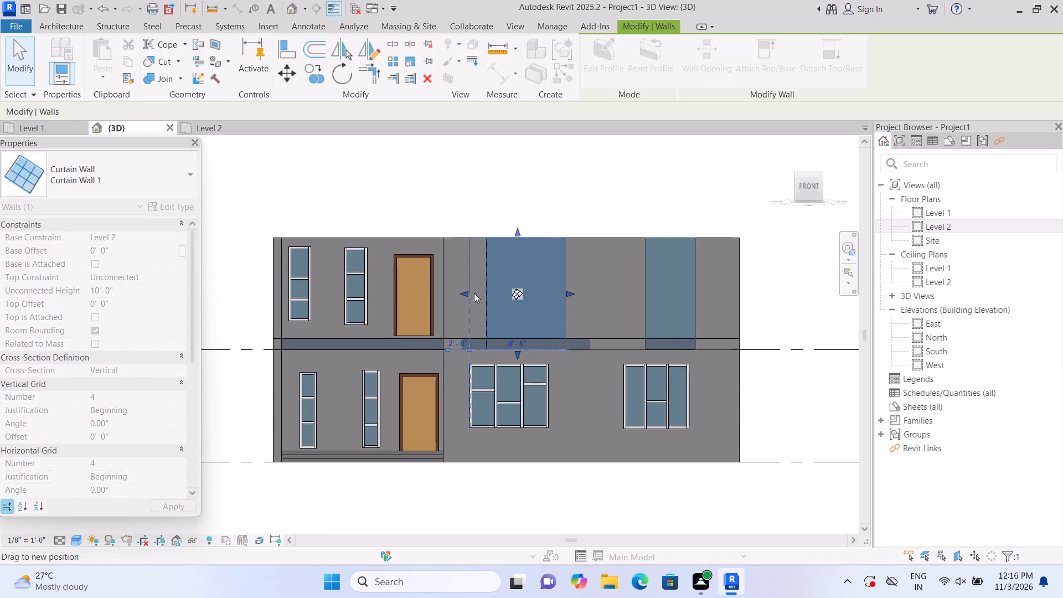
drag(569, 290, 561, 291)
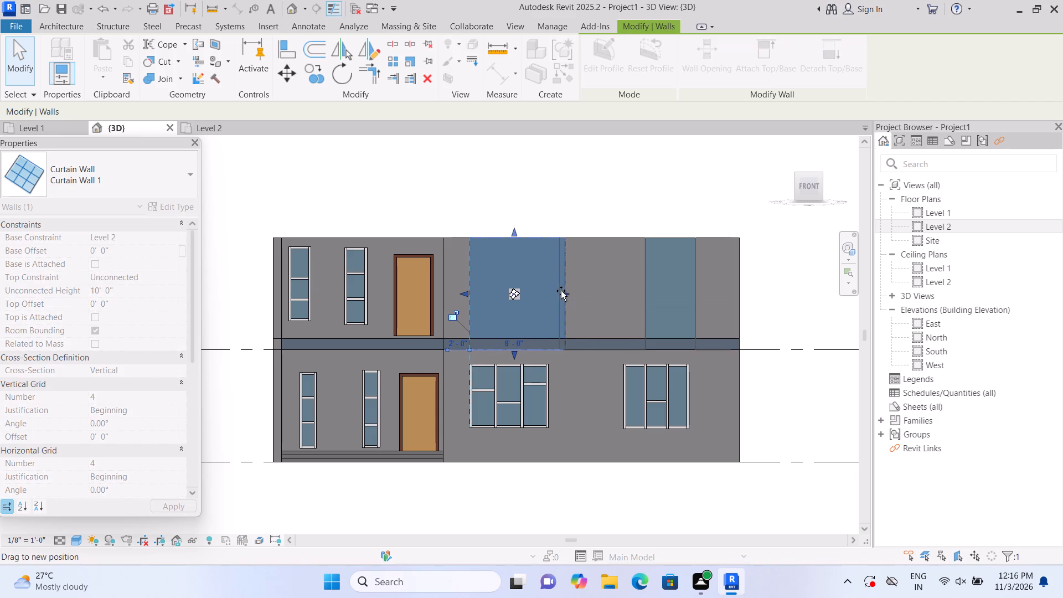
drag(561, 291, 553, 290)
click(553, 290)
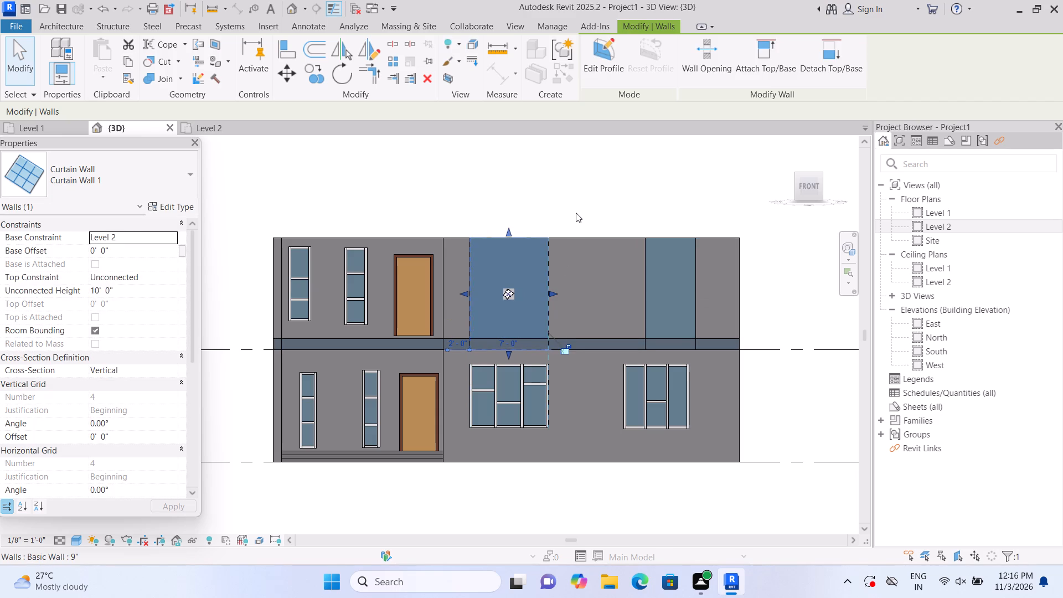
click(576, 210)
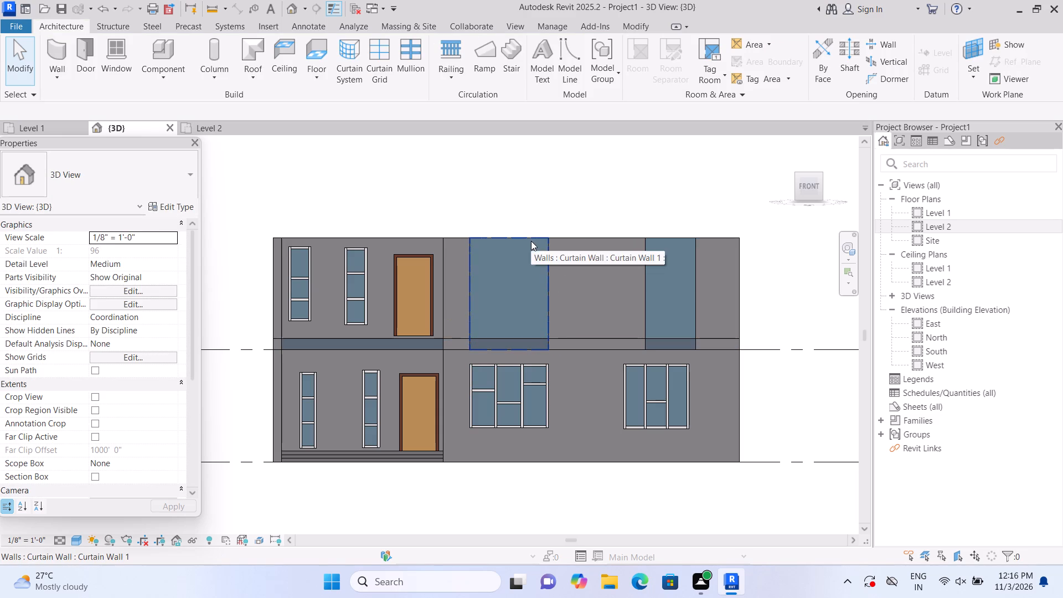
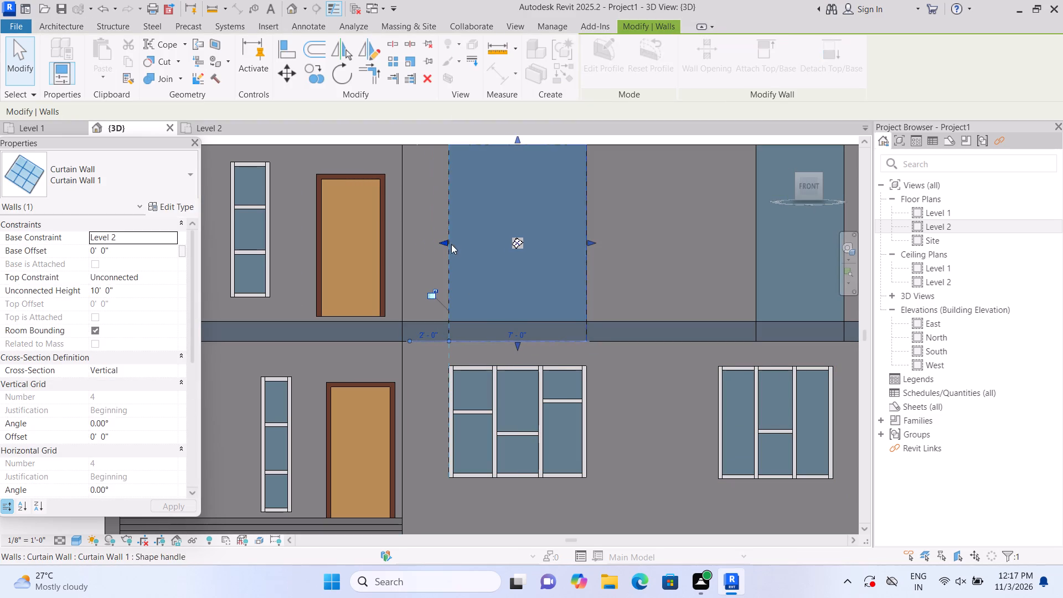
Raise the bottom edge of the 7' wide Level 2 curtain wall to a base offset of about 2' 8".
click(616, 297)
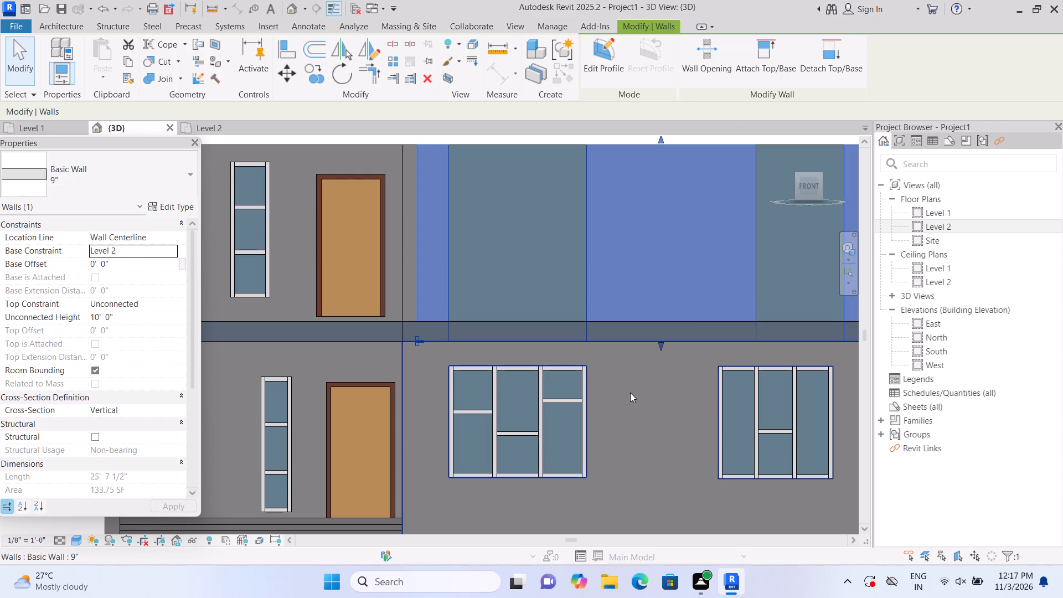
click(638, 411)
key(Escape)
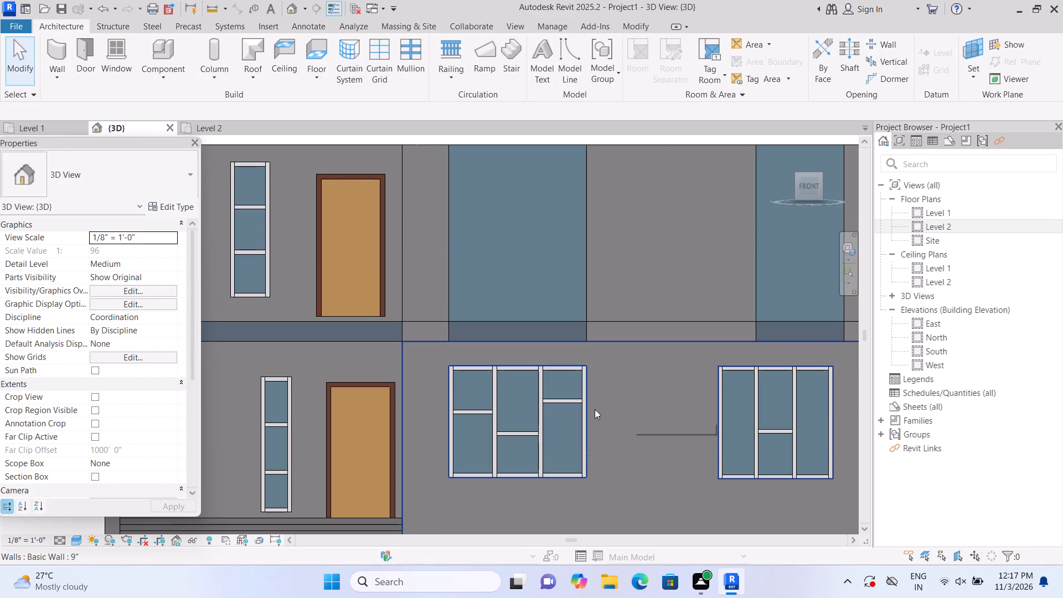
click(536, 335)
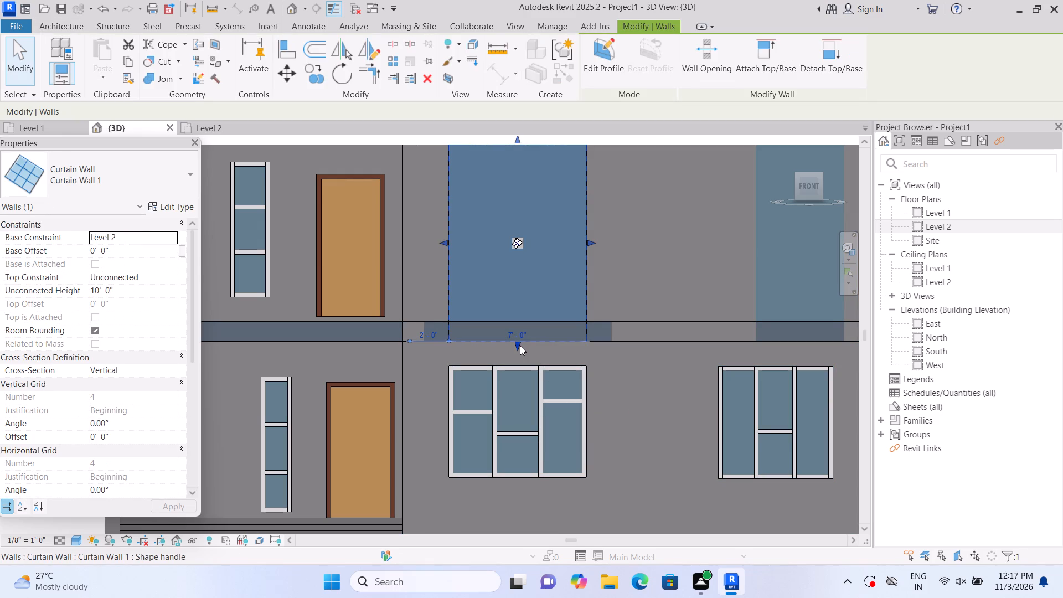
drag(518, 344, 514, 294)
double_click(514, 292)
click(514, 281)
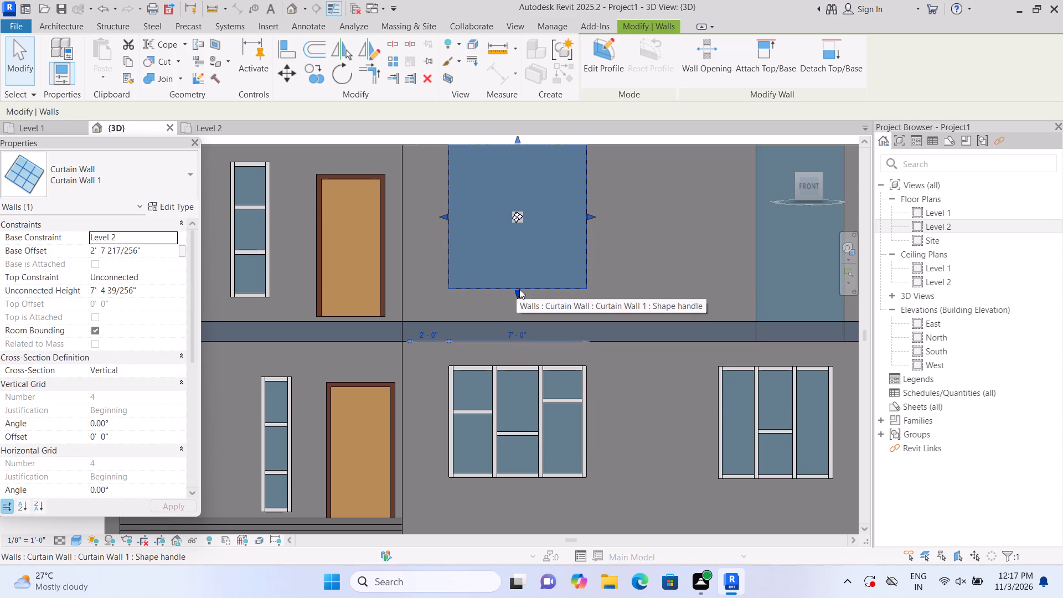
click(590, 296)
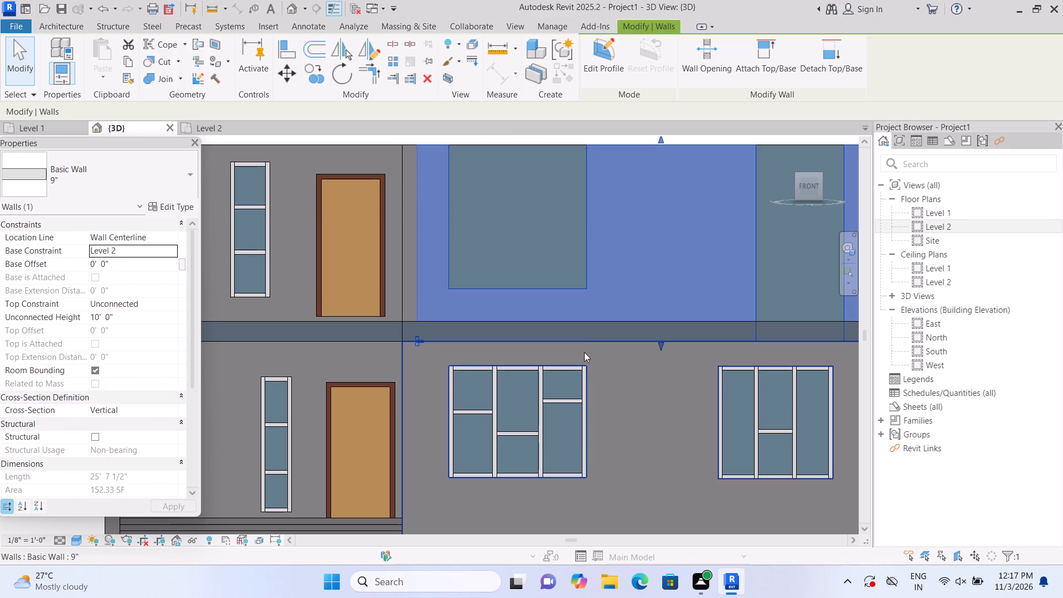
key(Escape)
Lower the top edge of the same Level 2 curtain wall below the wall top, leaving solid wall above the window.
middle_drag(599, 347, 591, 430)
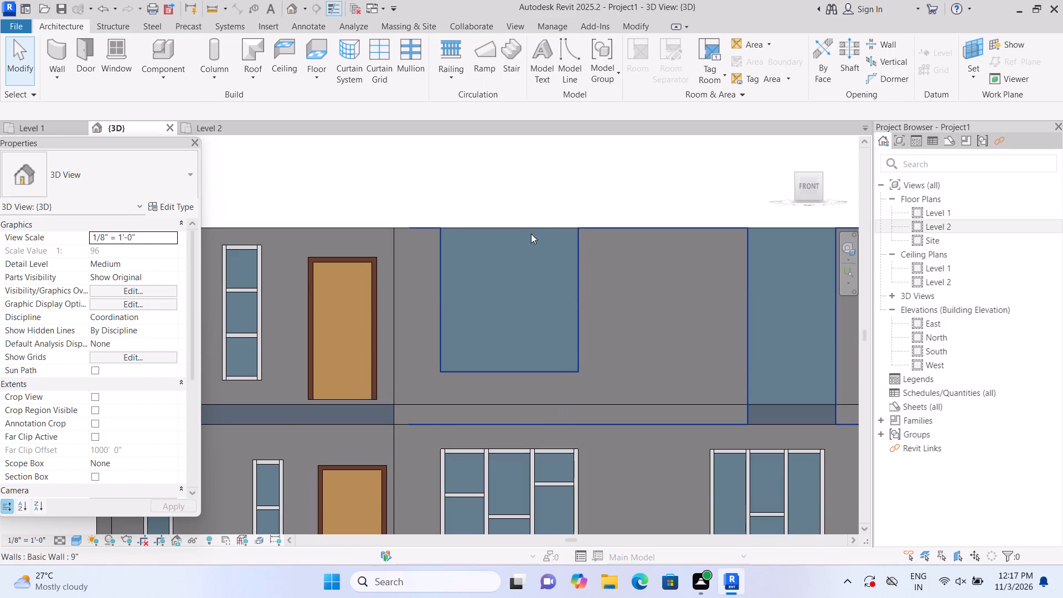
click(530, 229)
drag(507, 219, 517, 262)
click(517, 262)
click(525, 209)
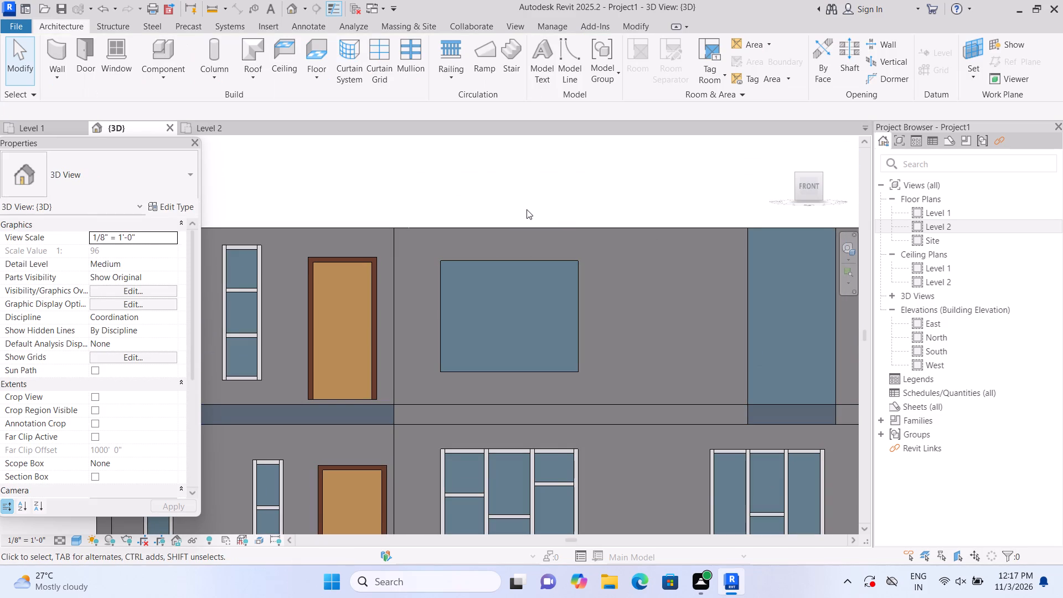
Widen the easternmost Level 2 curtain wall on the front facade to 7' by extending its west edge.
middle_drag(604, 290, 503, 317)
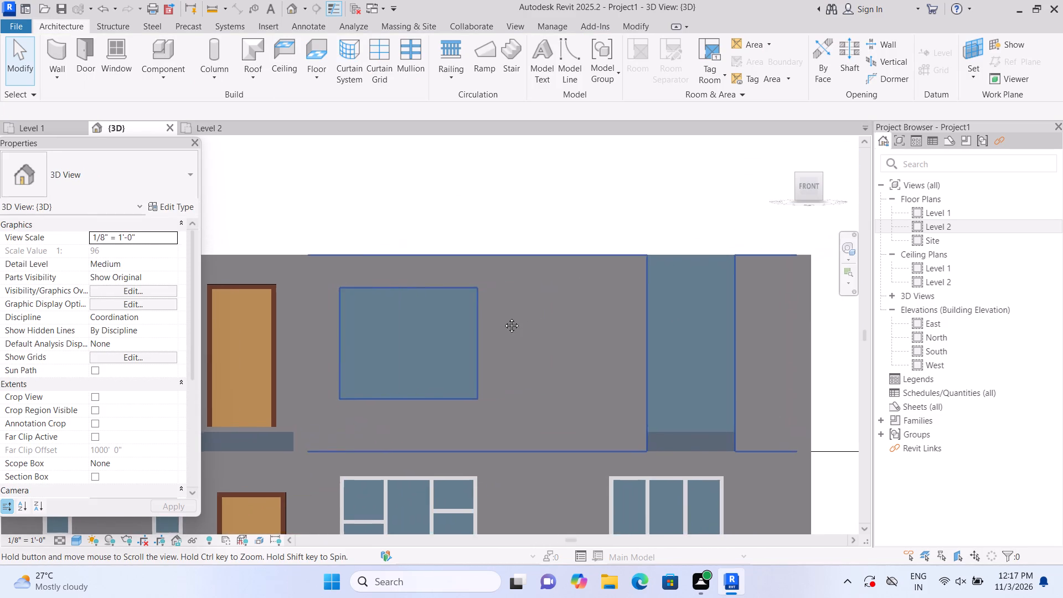
middle_drag(503, 317, 497, 238)
middle_drag(592, 288, 505, 319)
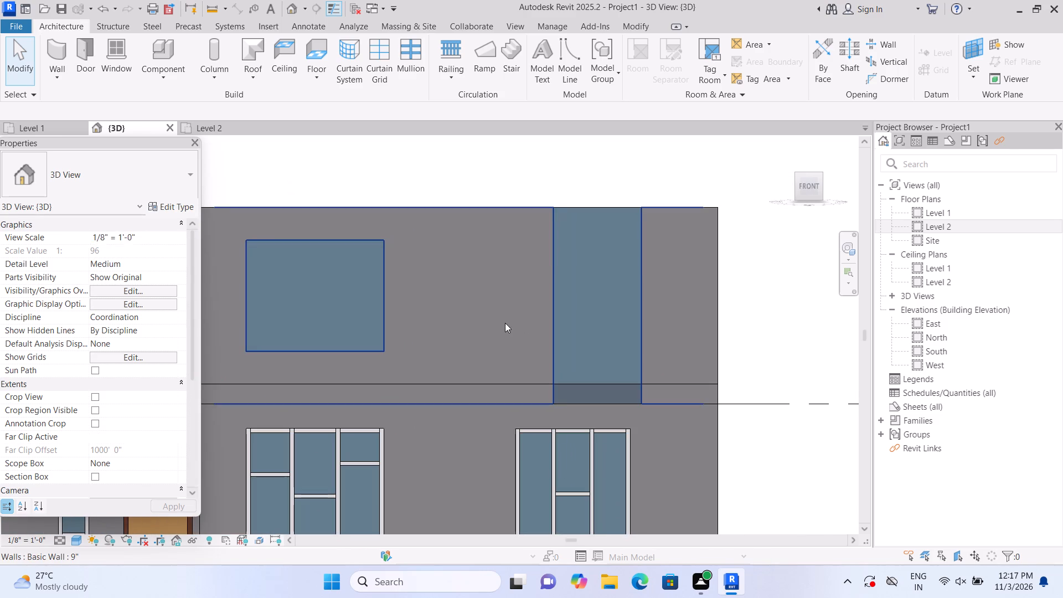
double_click(586, 320)
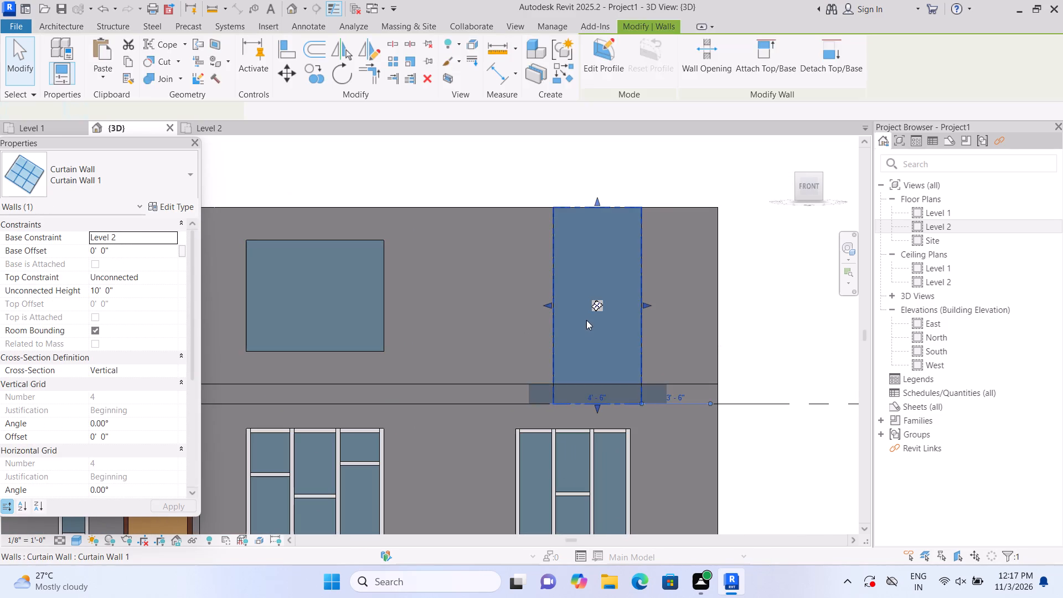
click(595, 76)
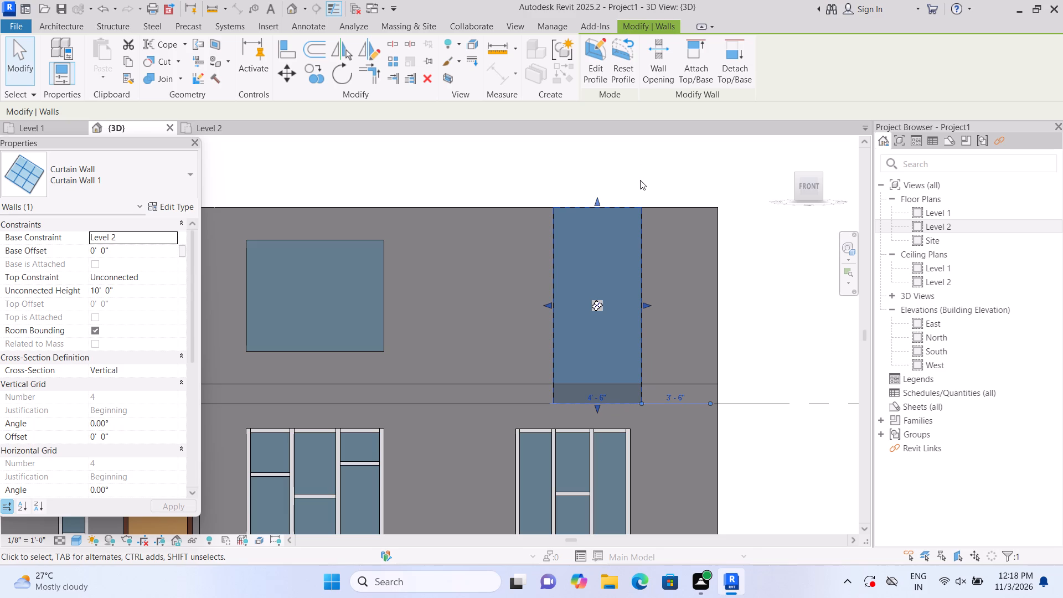
drag(644, 303, 652, 305)
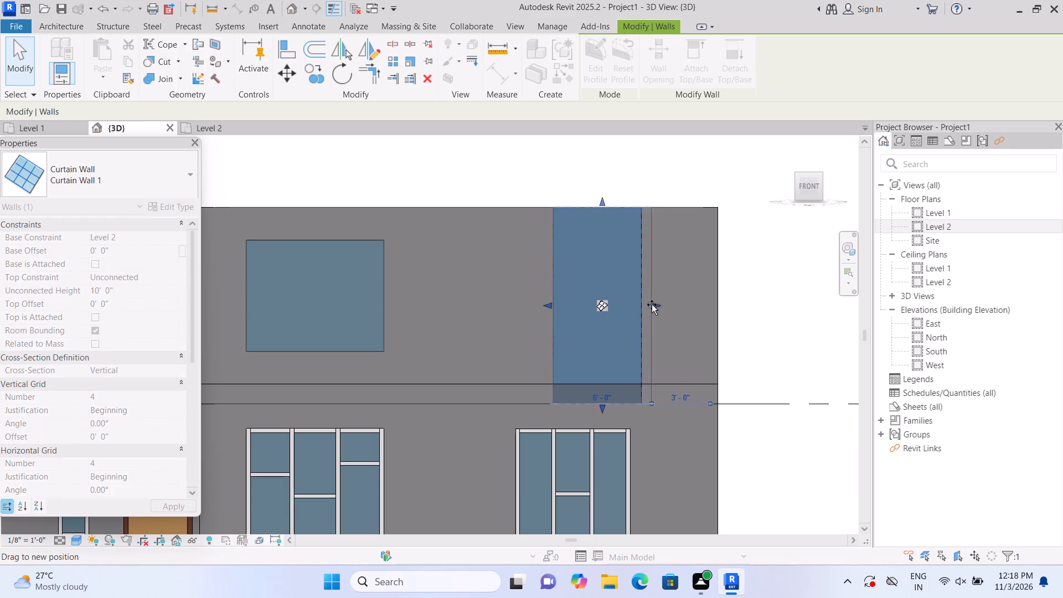
drag(652, 305, 658, 305)
click(658, 305)
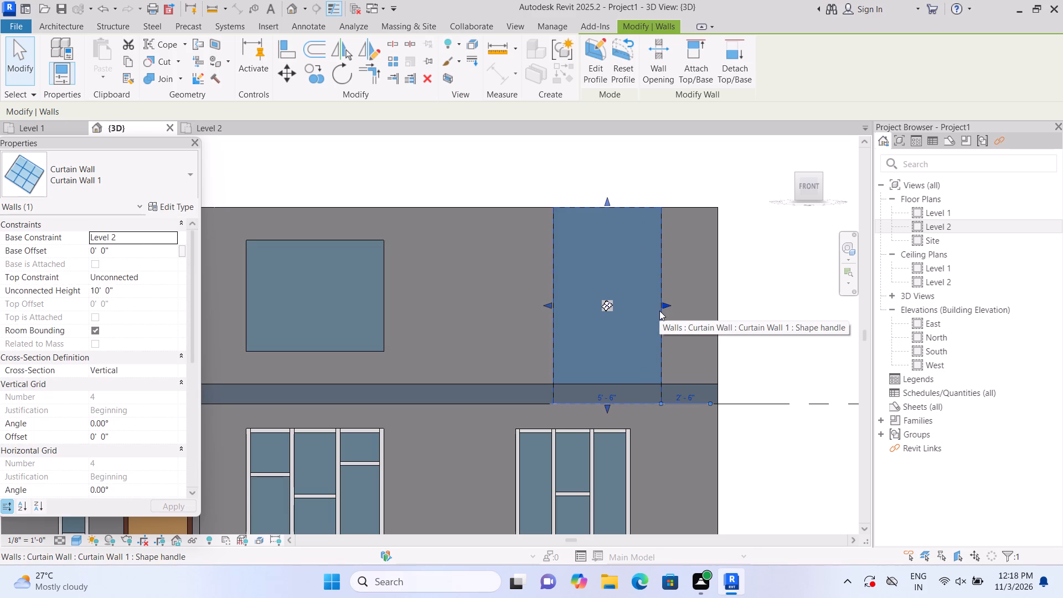
drag(662, 305, 661, 305)
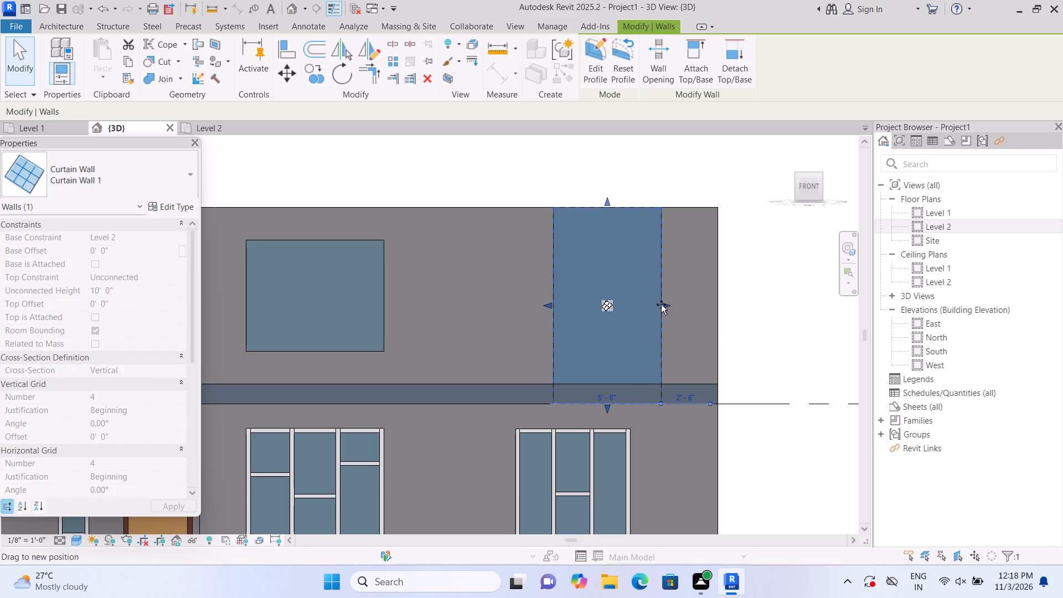
drag(661, 305, 640, 305)
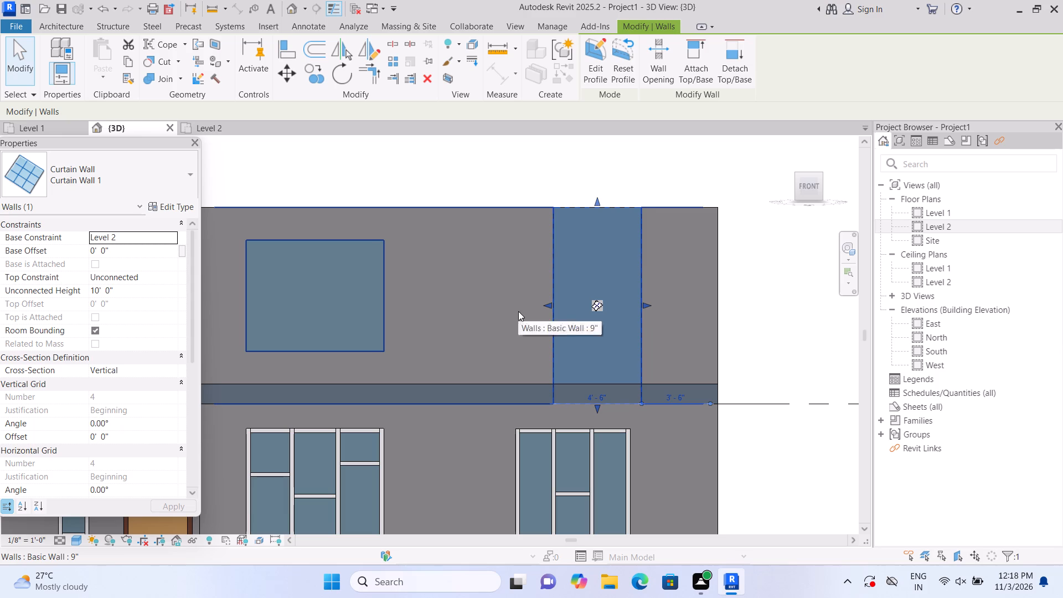
drag(546, 303, 507, 303)
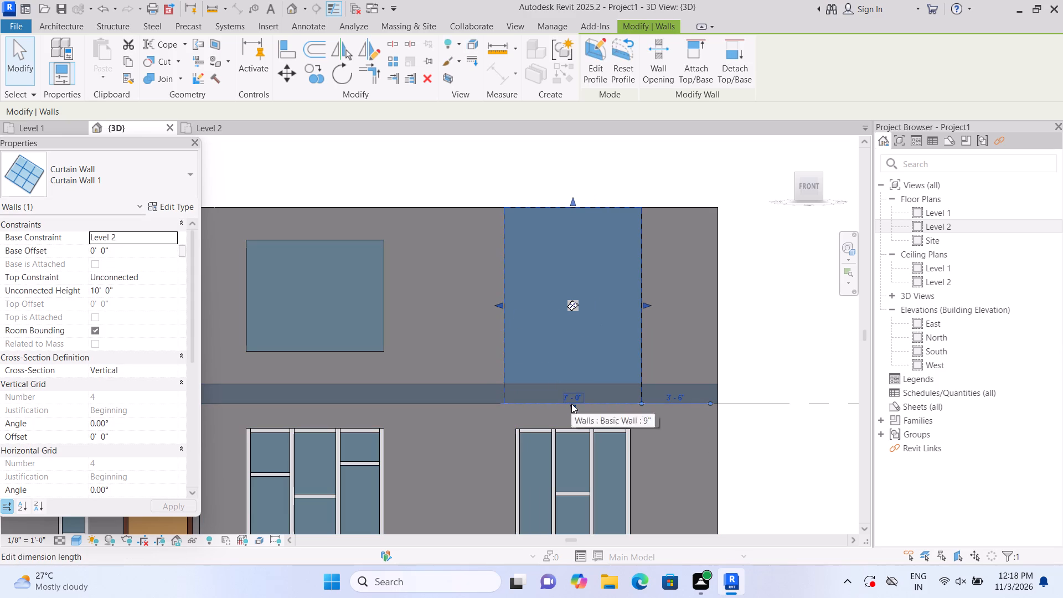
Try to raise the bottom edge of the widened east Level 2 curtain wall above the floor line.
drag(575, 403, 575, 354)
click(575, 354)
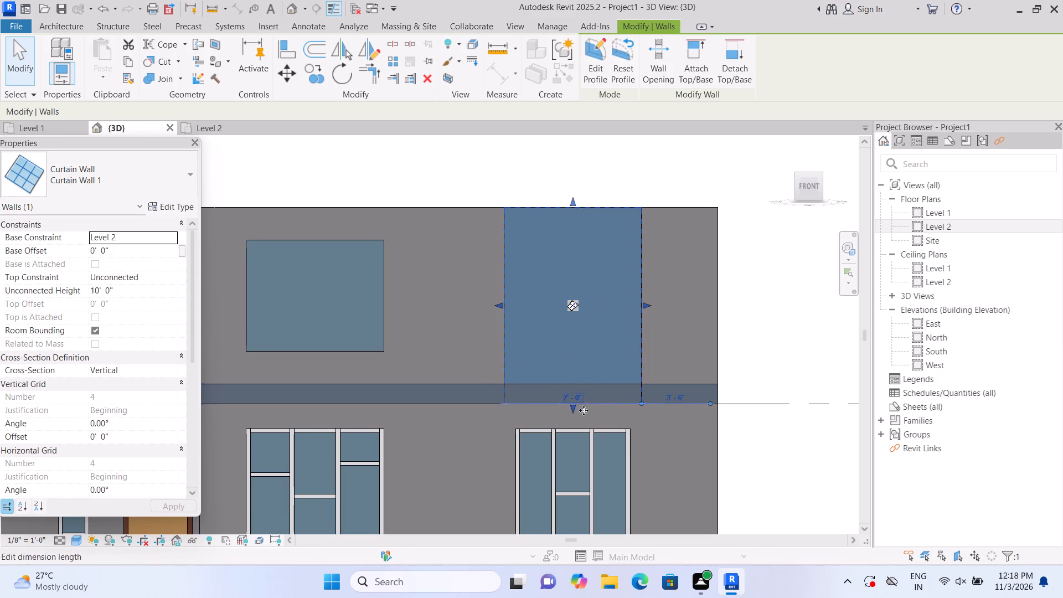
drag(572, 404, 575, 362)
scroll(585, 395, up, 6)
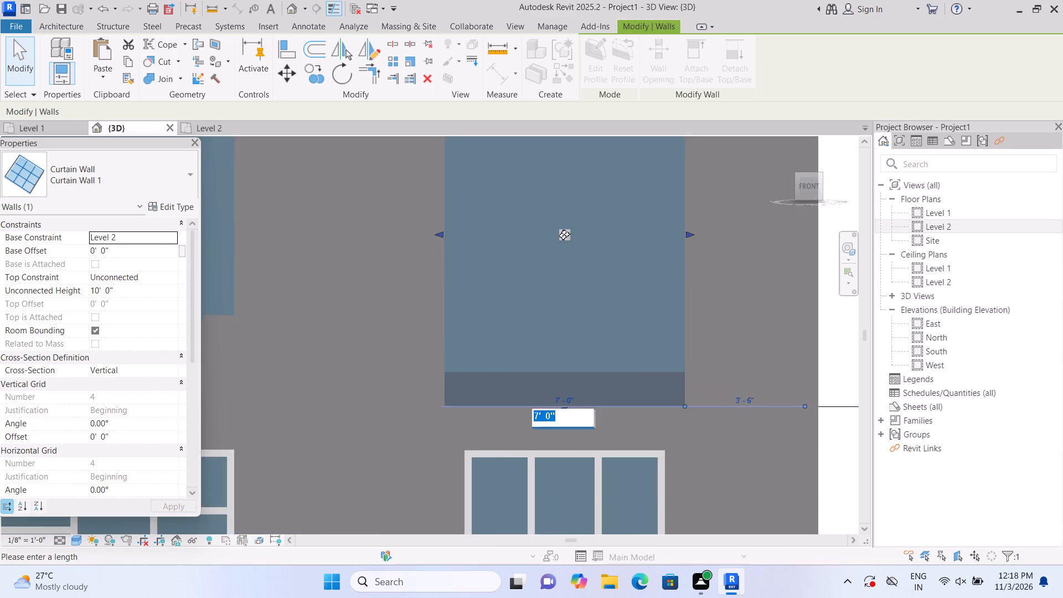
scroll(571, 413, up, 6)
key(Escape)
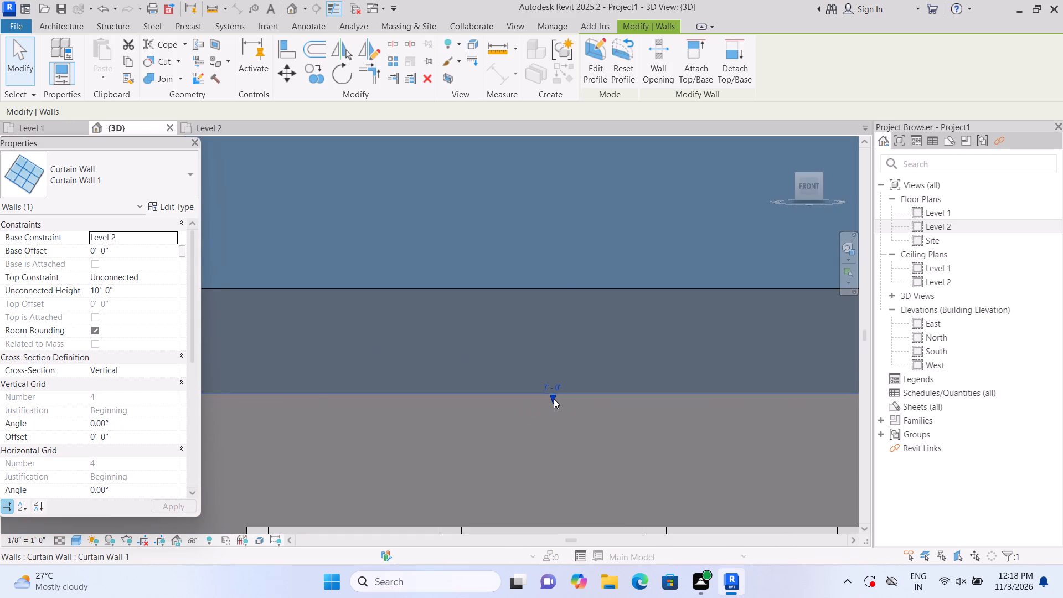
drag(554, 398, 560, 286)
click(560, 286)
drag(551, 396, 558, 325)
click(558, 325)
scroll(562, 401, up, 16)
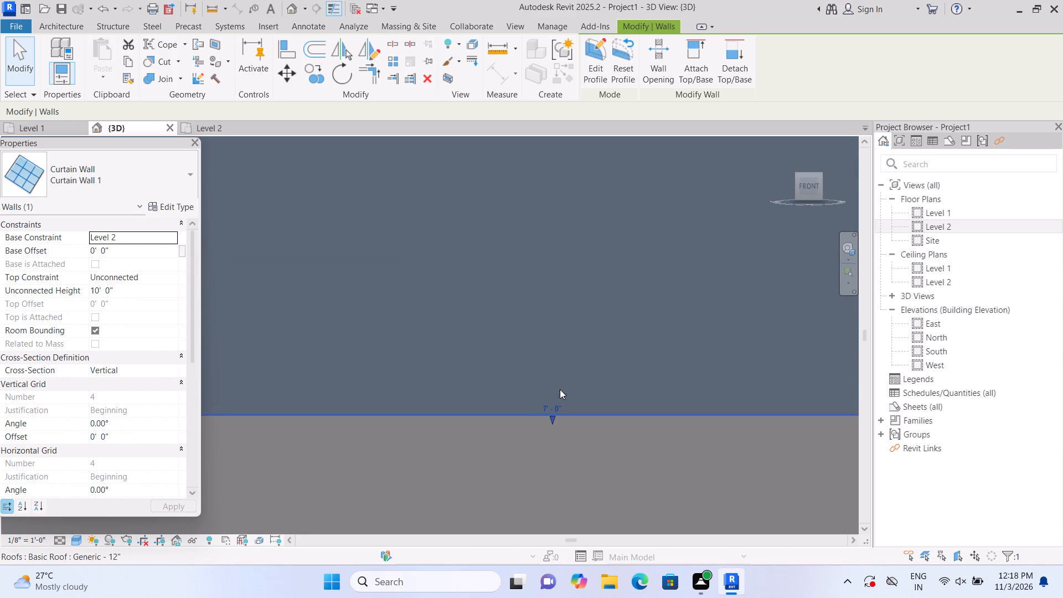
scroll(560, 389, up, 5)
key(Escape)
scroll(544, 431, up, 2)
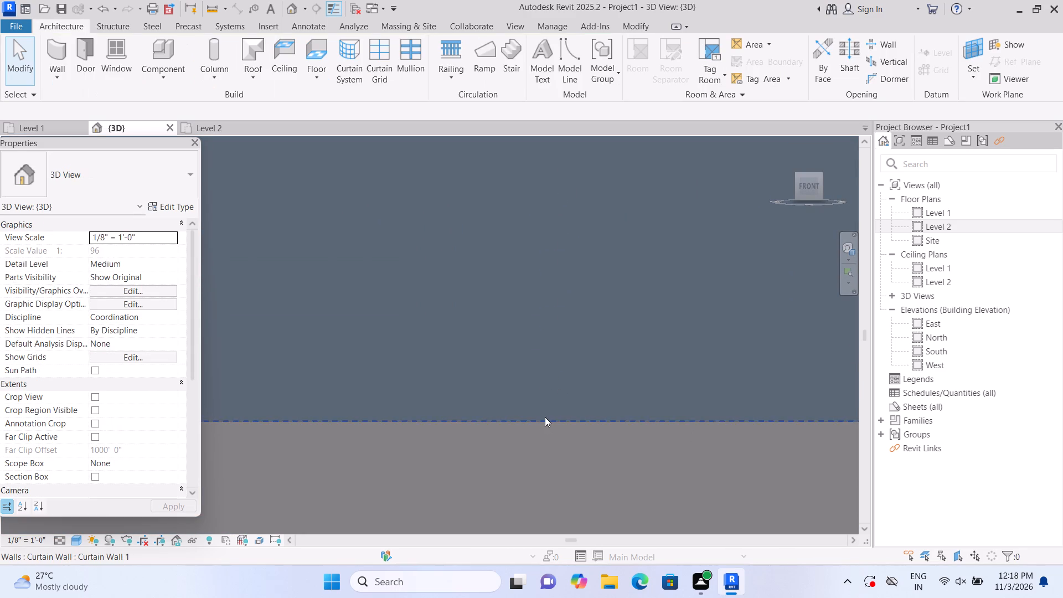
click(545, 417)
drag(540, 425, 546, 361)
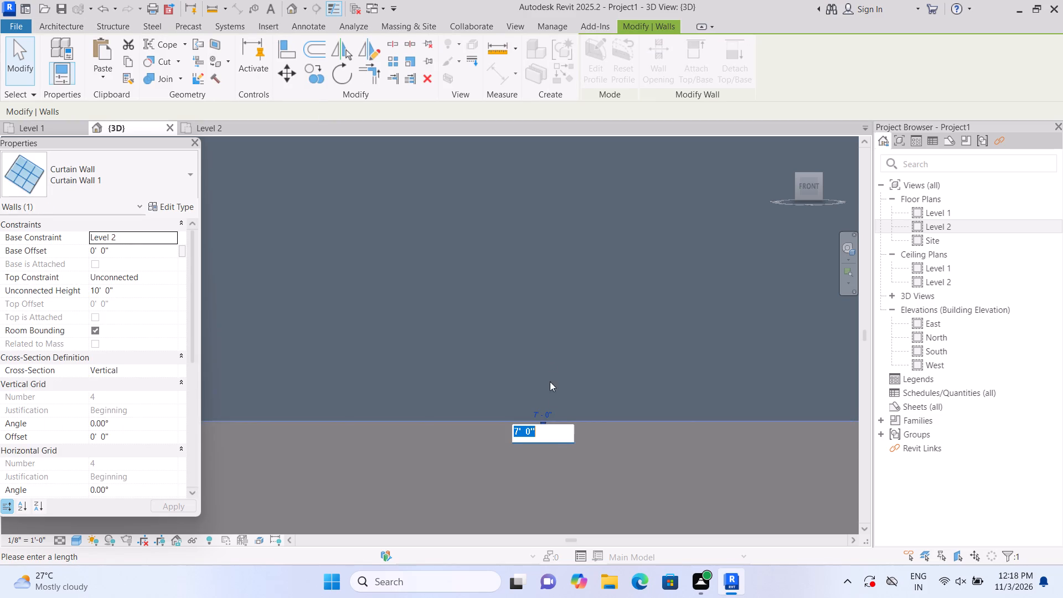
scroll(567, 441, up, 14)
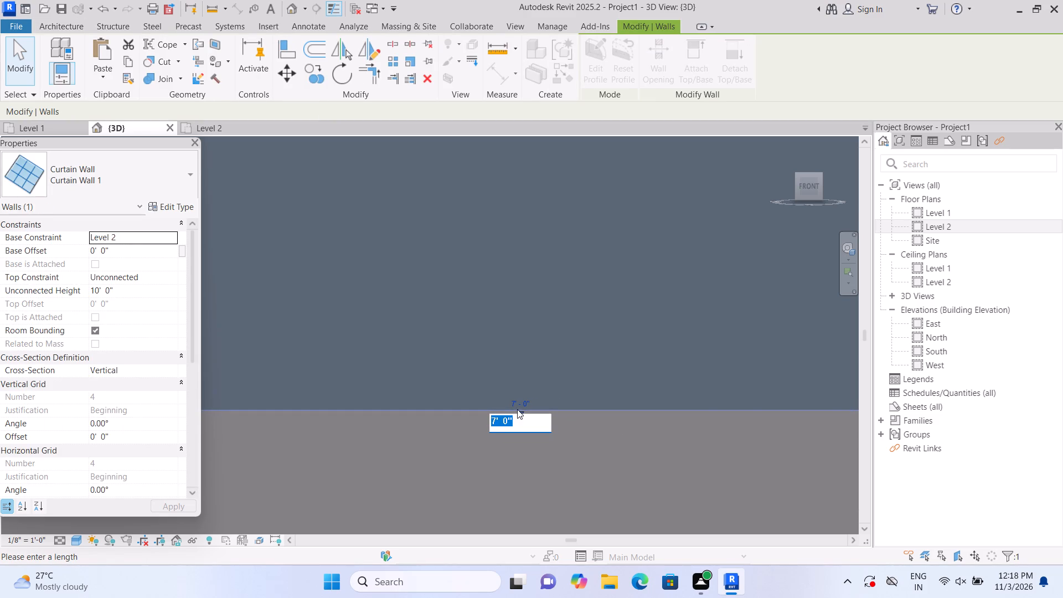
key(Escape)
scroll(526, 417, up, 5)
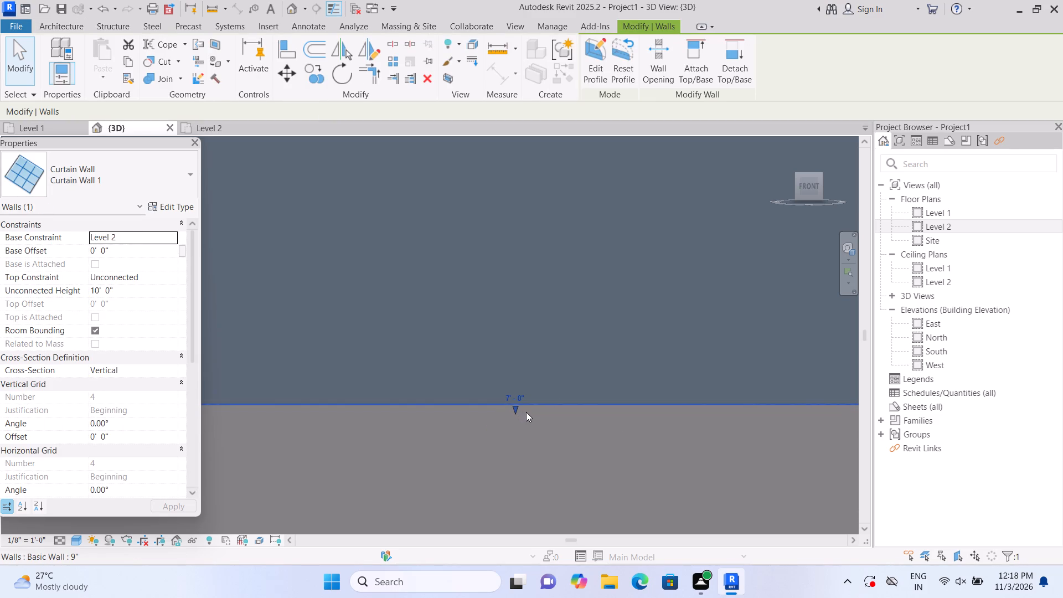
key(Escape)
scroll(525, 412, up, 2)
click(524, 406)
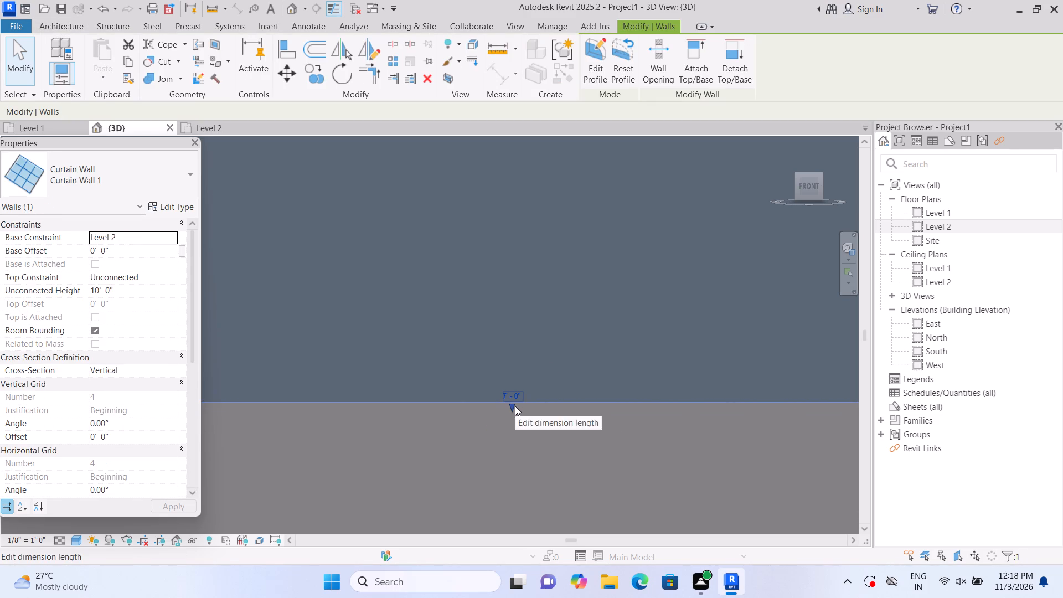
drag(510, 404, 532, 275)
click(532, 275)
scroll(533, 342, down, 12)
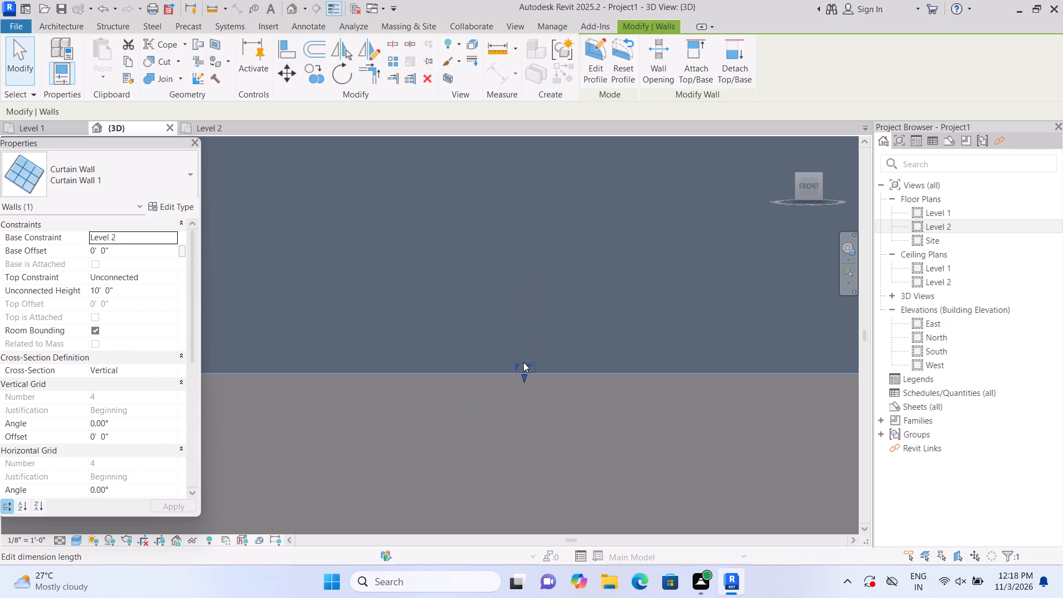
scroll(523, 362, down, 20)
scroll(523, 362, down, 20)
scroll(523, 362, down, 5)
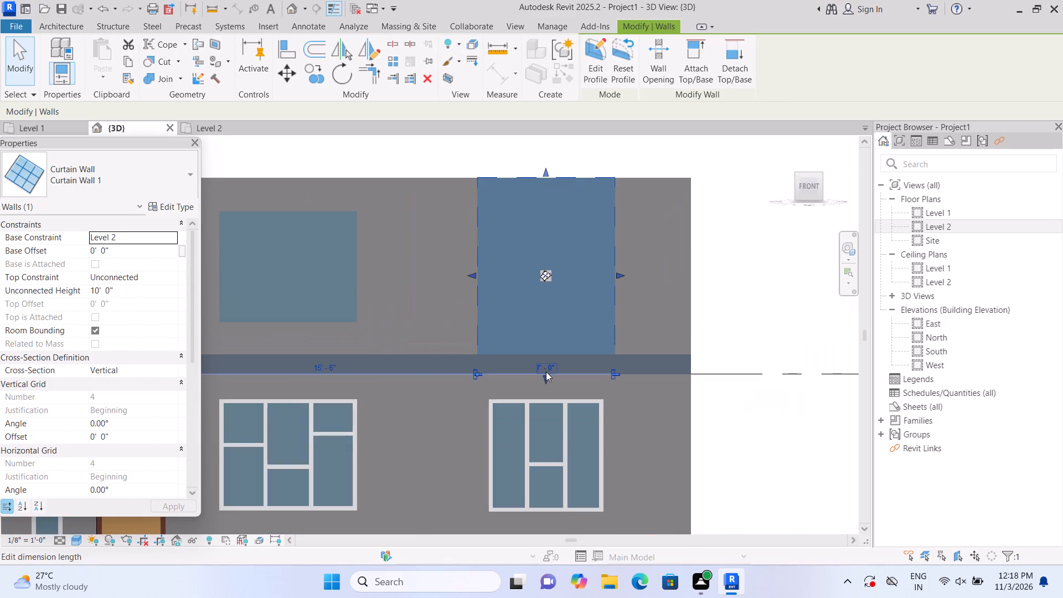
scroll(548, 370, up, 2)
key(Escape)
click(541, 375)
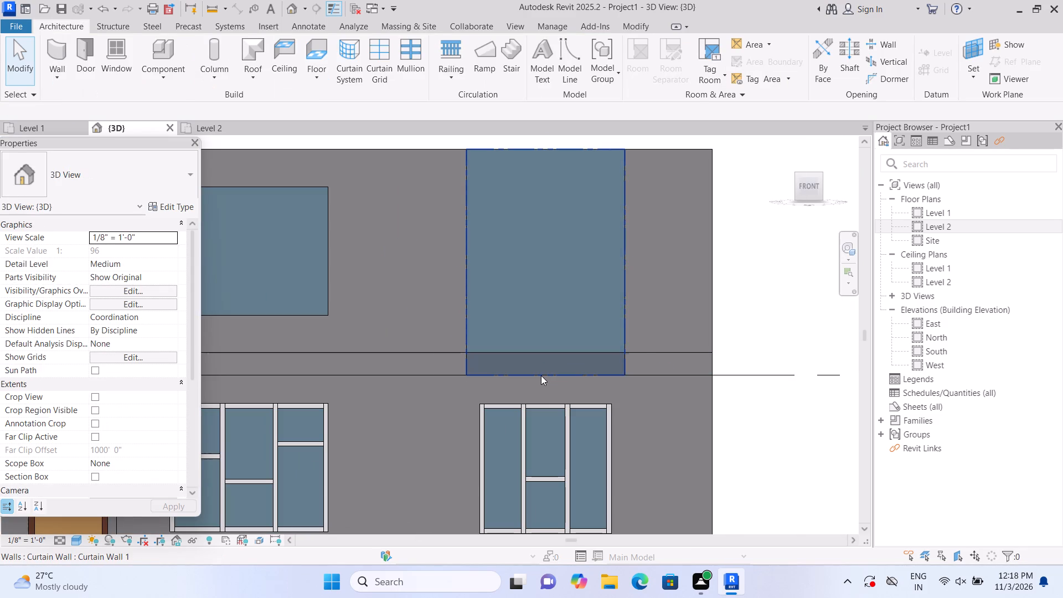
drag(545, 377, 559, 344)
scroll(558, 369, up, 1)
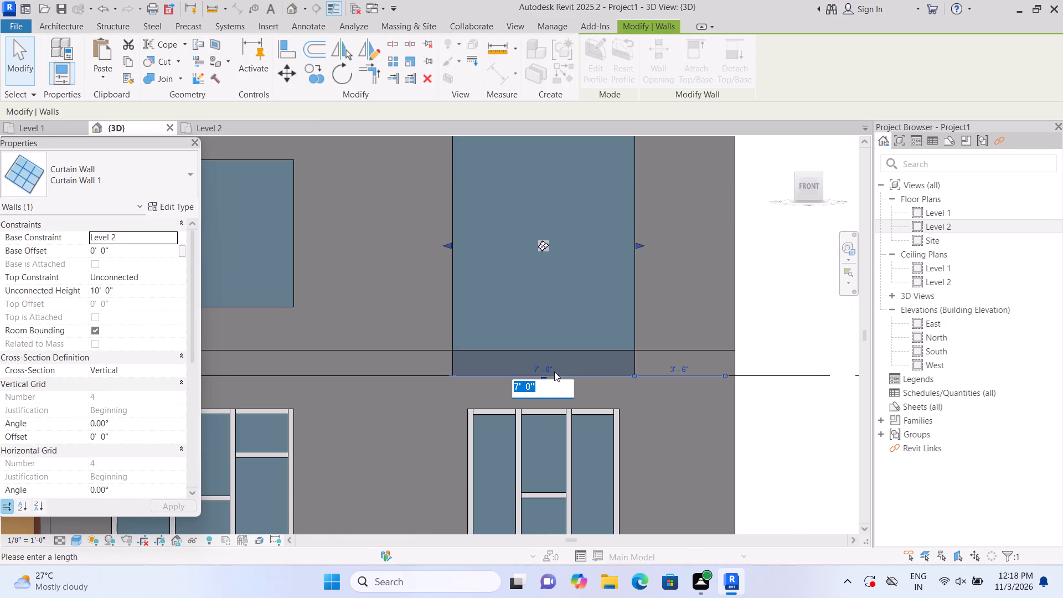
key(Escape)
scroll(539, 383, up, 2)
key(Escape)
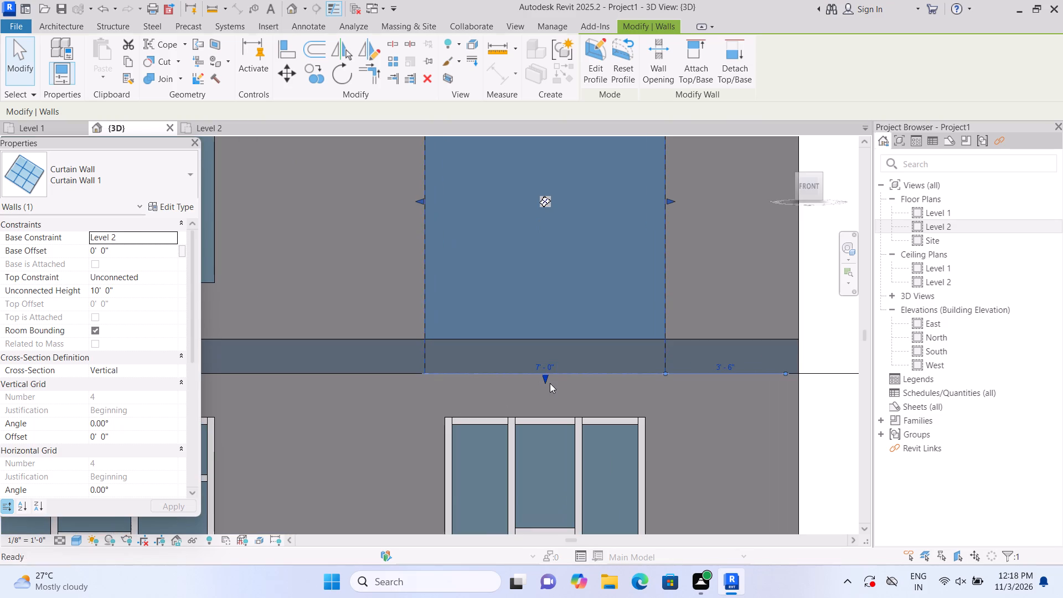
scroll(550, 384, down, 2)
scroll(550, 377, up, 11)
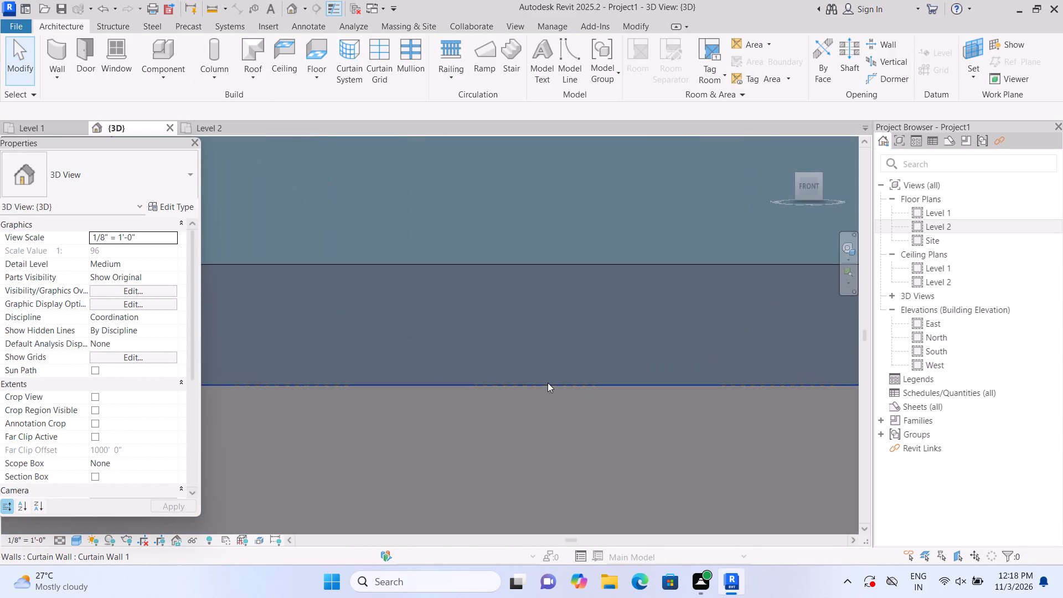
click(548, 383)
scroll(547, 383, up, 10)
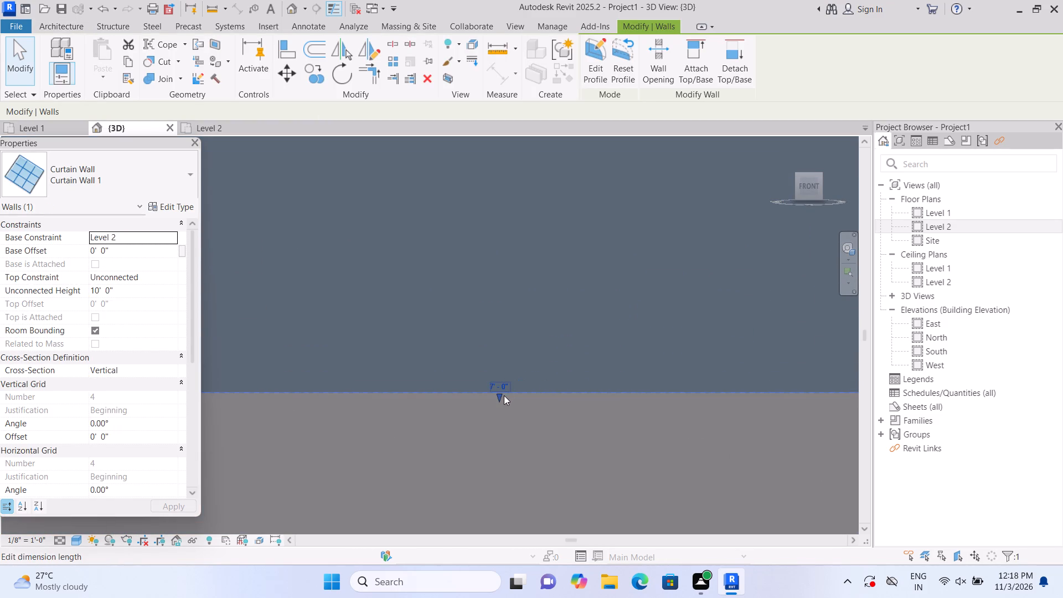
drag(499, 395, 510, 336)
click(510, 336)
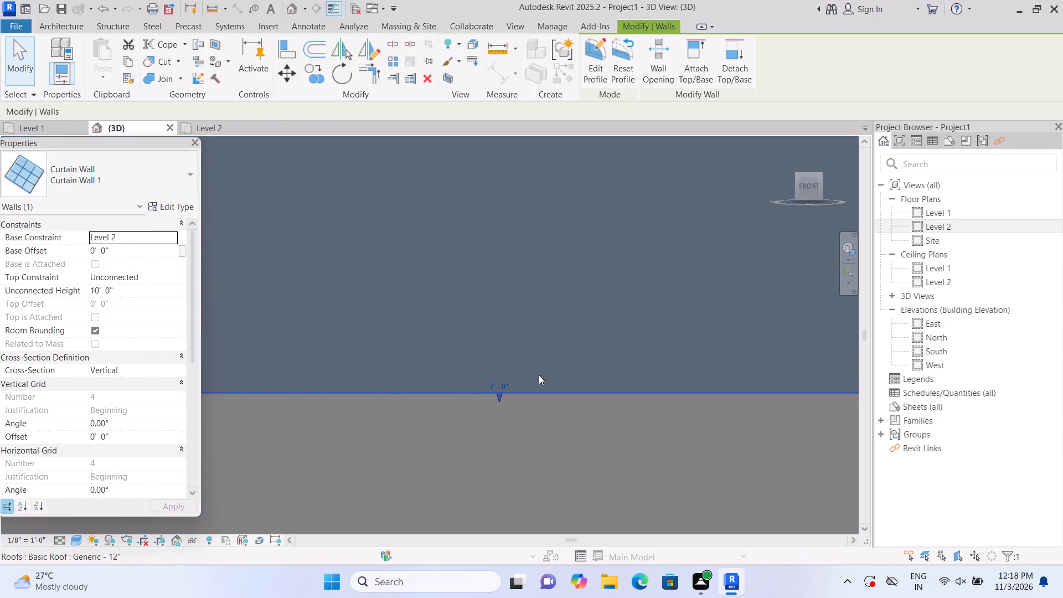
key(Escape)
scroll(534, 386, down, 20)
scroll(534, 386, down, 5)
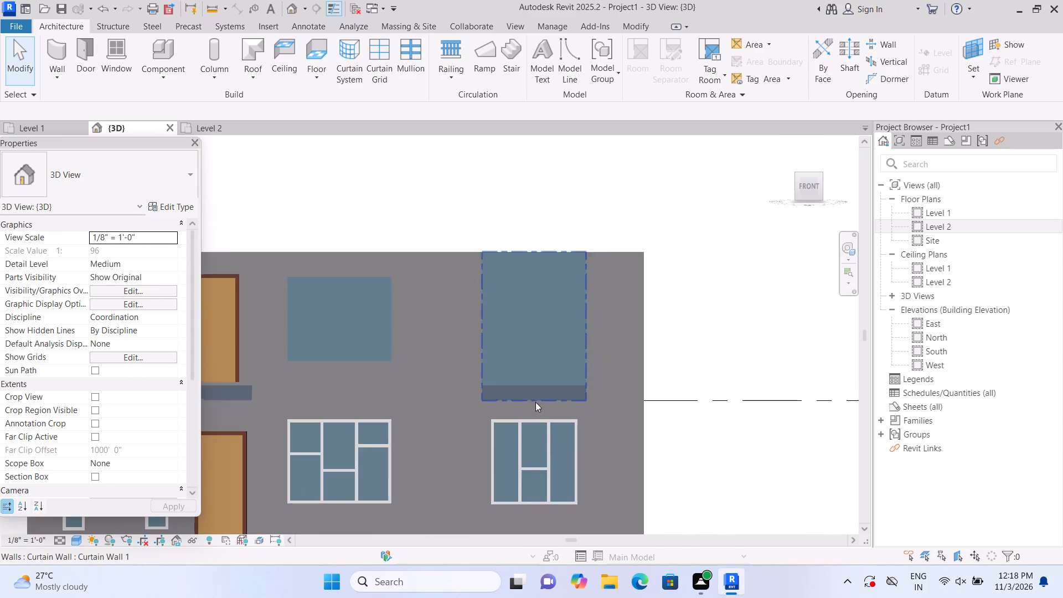
Raise the bottom edge of the easternmost front Level 2 curtain wall to a base offset of about 1' 1".
scroll(536, 392, up, 3)
click(587, 360)
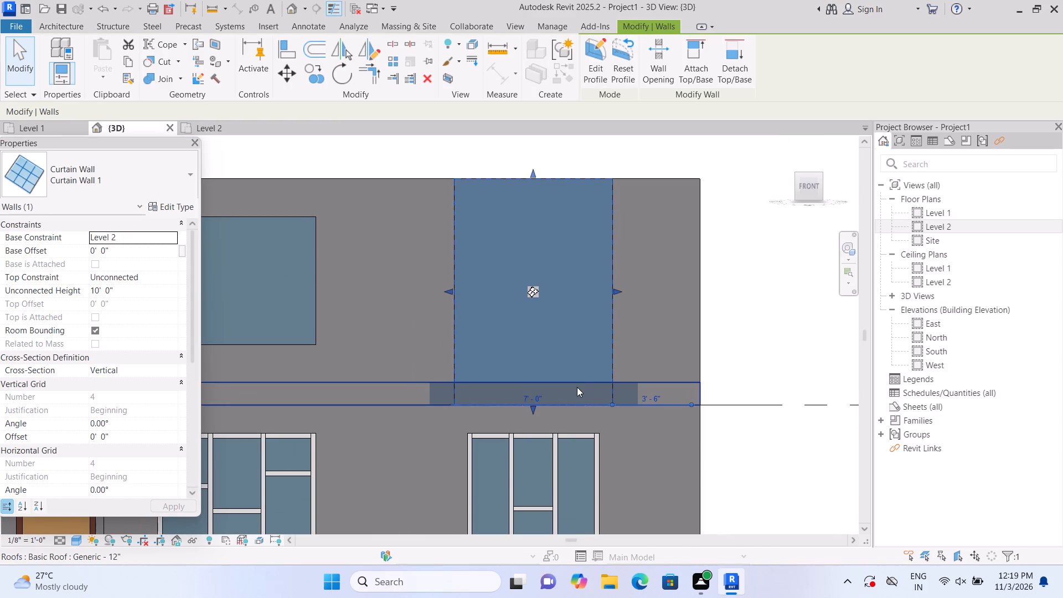
click(786, 145)
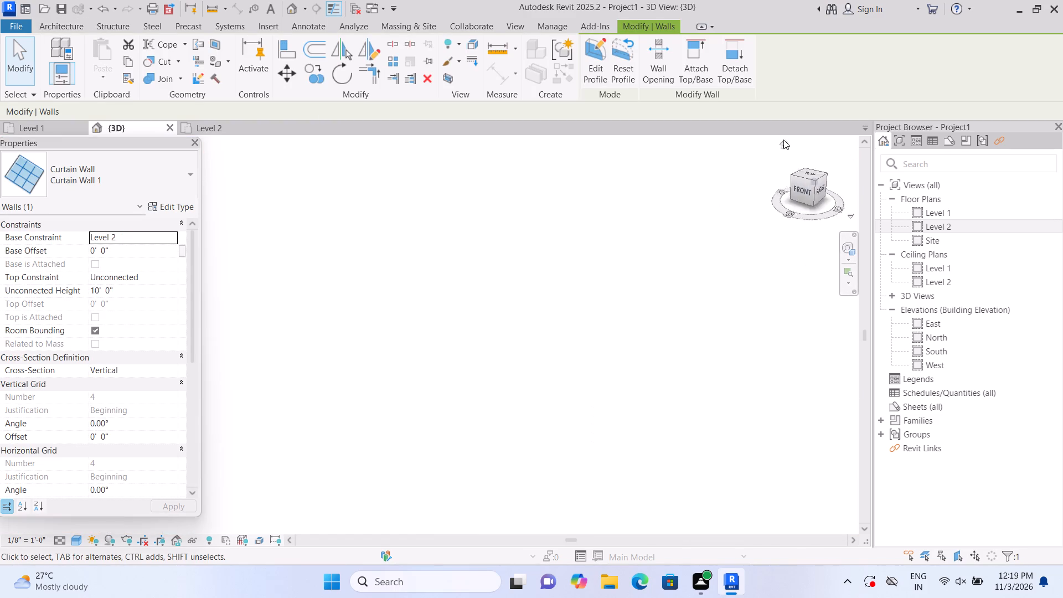
scroll(295, 396, up, 13)
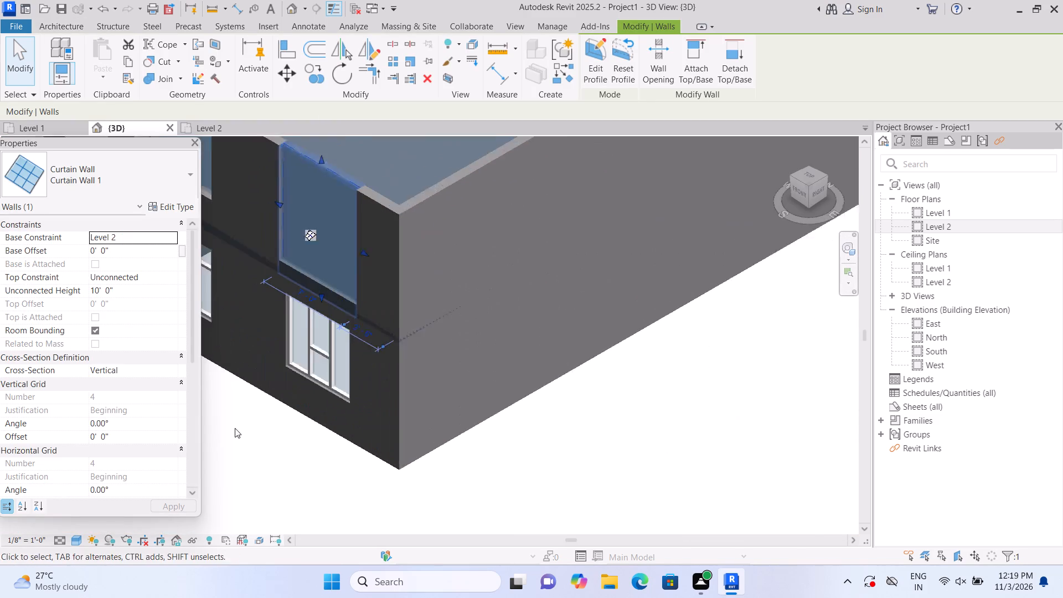
scroll(235, 428, up, 6)
scroll(340, 260, up, 1)
middle_drag(342, 269, 298, 429)
scroll(437, 298, up, 5)
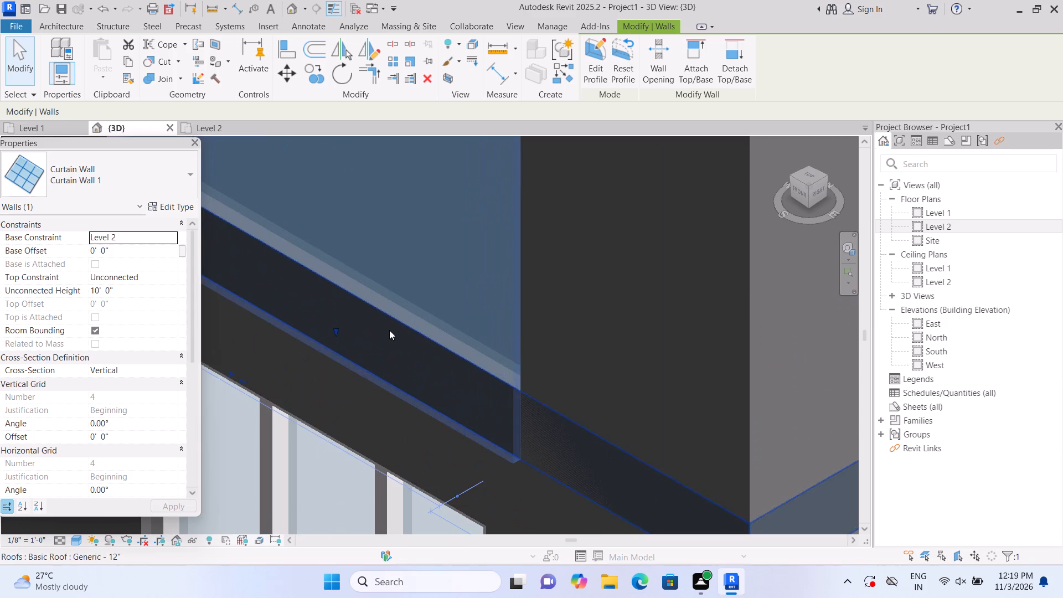
drag(333, 333, 408, 260)
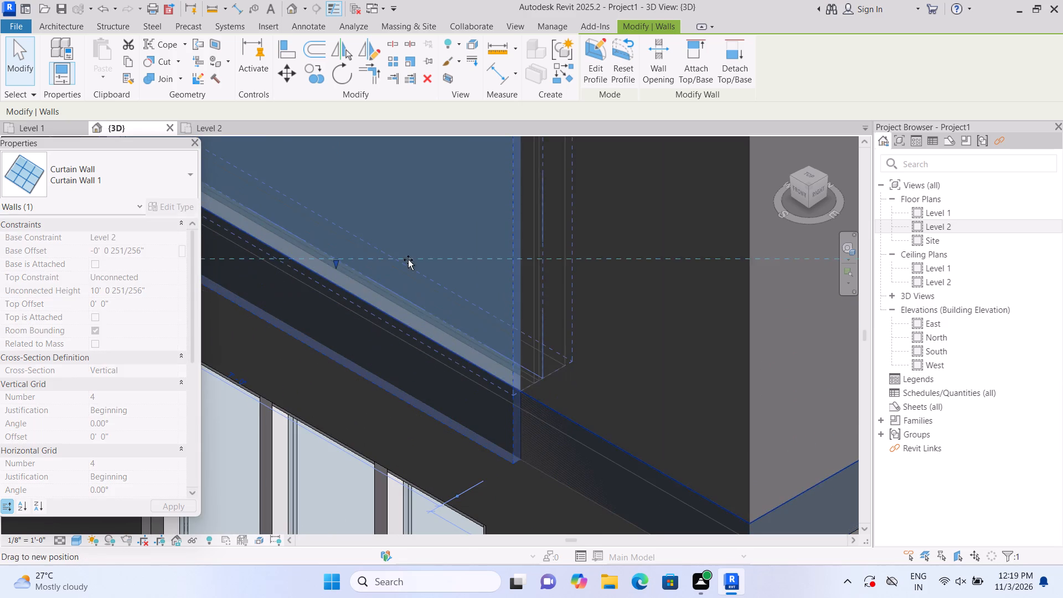
drag(408, 260, 415, 251)
scroll(440, 319, down, 6)
Adjust the bottom edge of the same east Level 2 curtain wall to a base offset of about 2' 4".
click(799, 190)
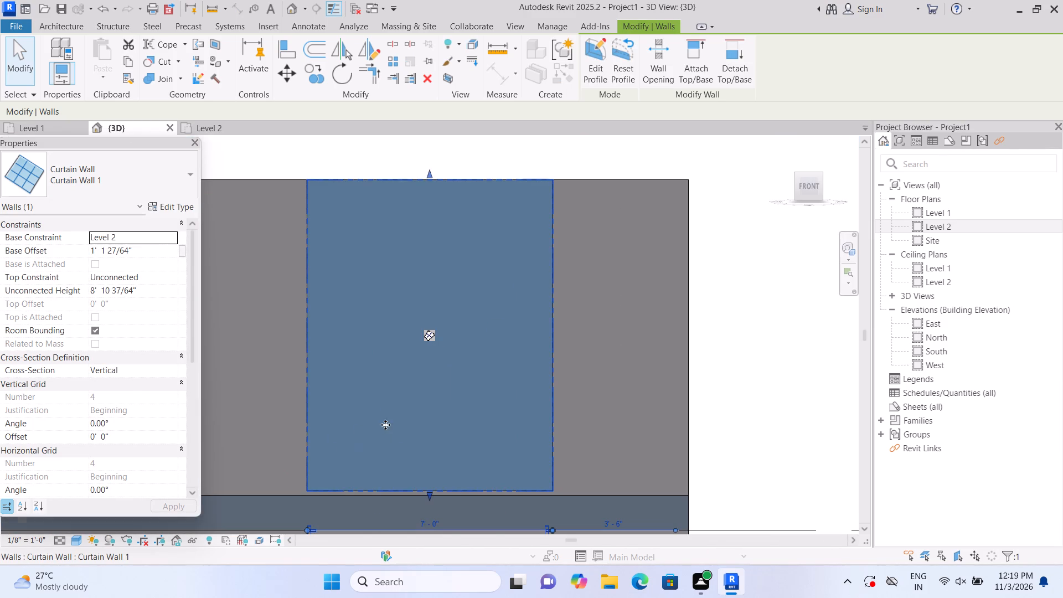
scroll(390, 425, down, 4)
middle_drag(333, 452, 422, 394)
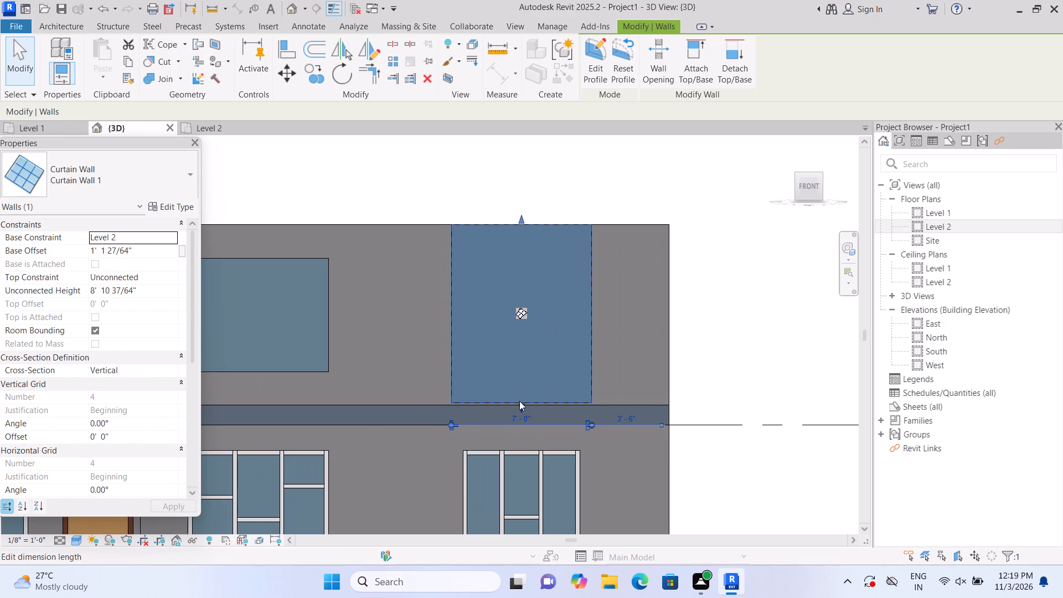
drag(521, 407, 535, 362)
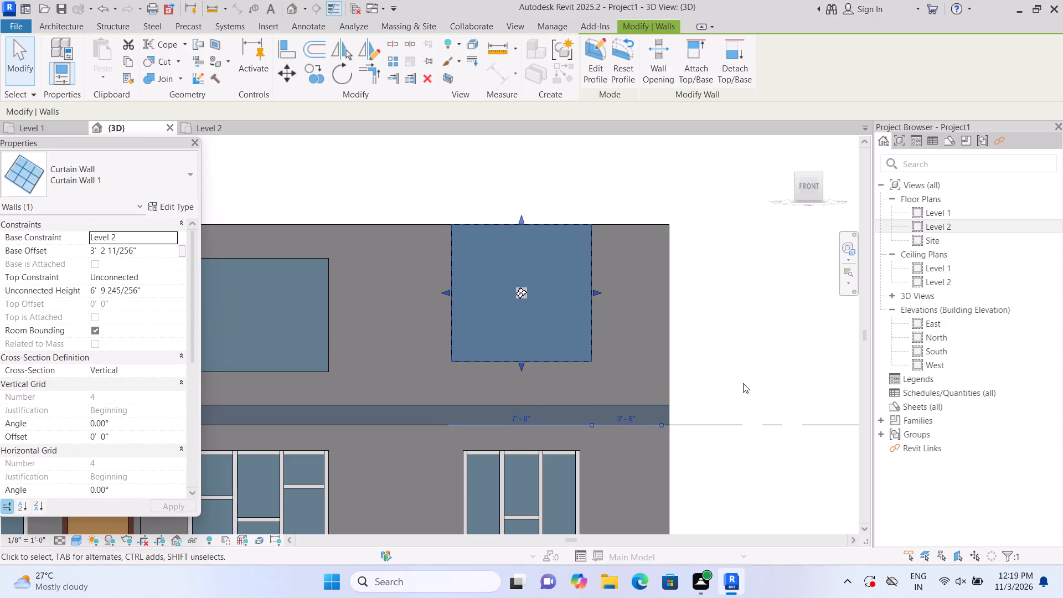
scroll(746, 407, down, 1)
middle_drag(748, 396, 777, 340)
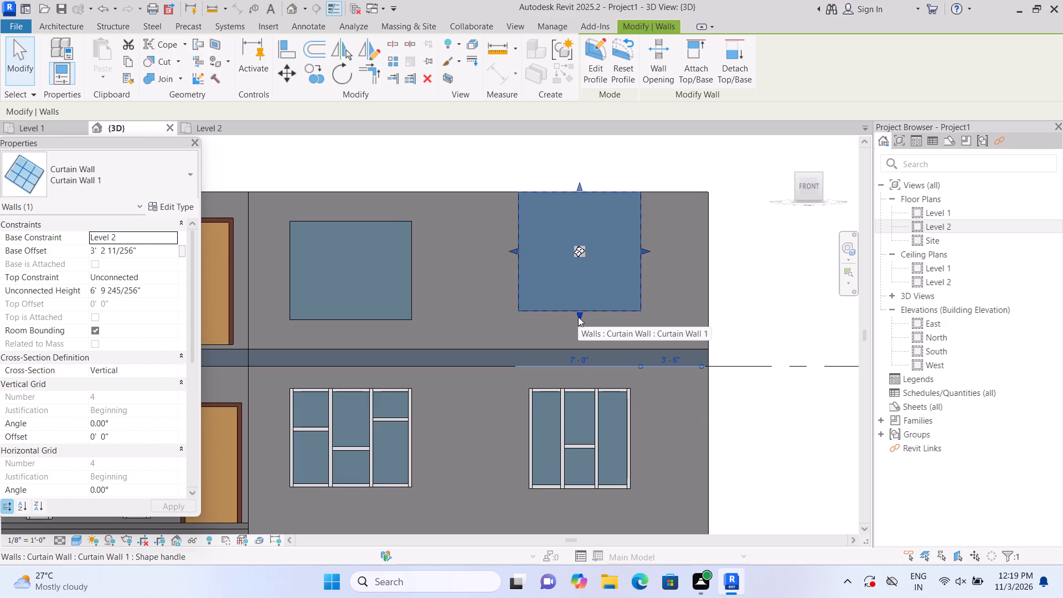
scroll(578, 316, up, 1)
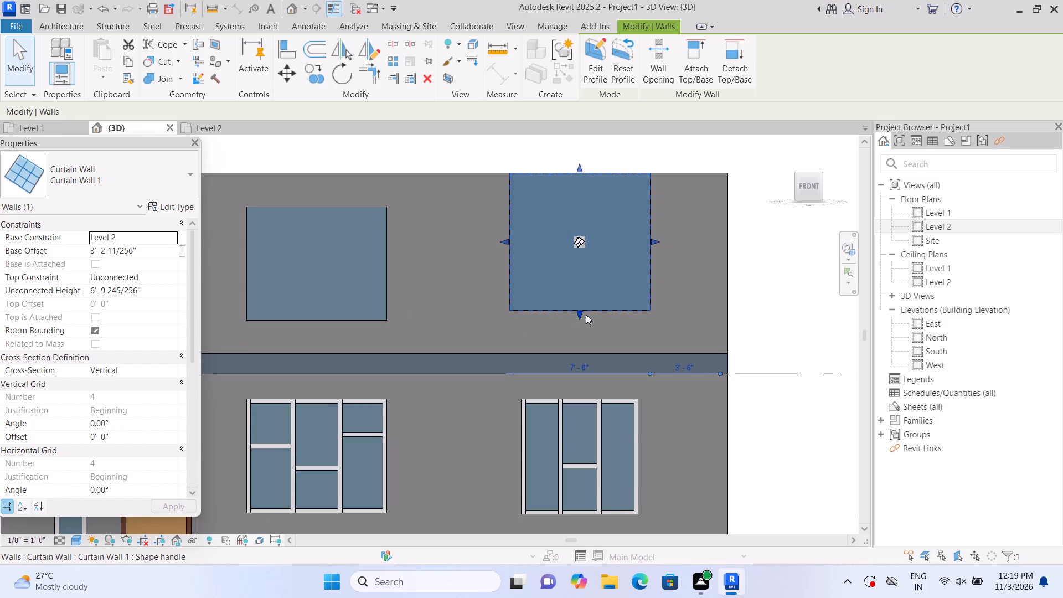
drag(579, 312, 579, 327)
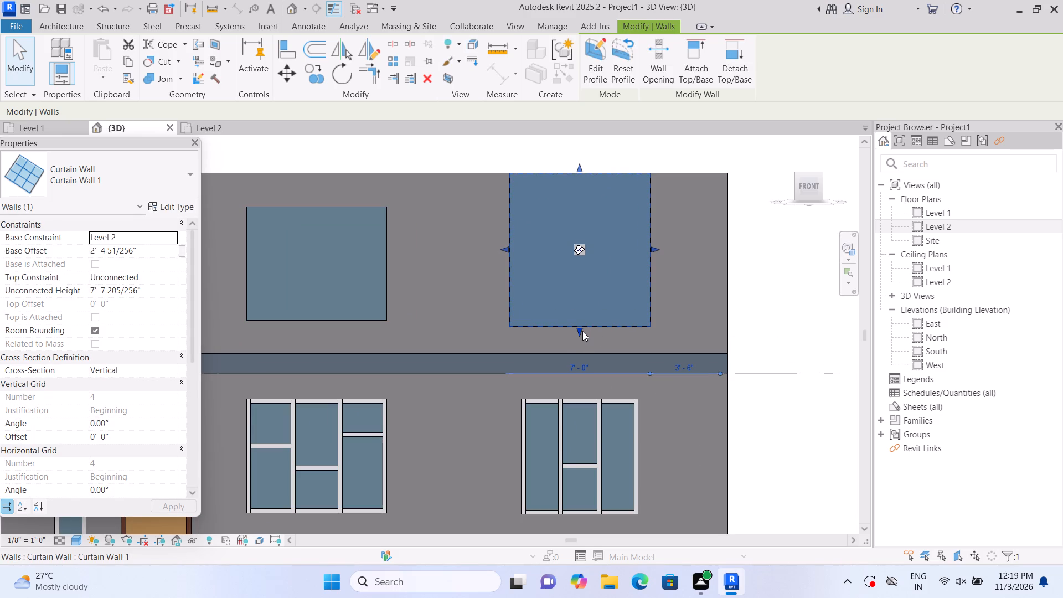
click(788, 332)
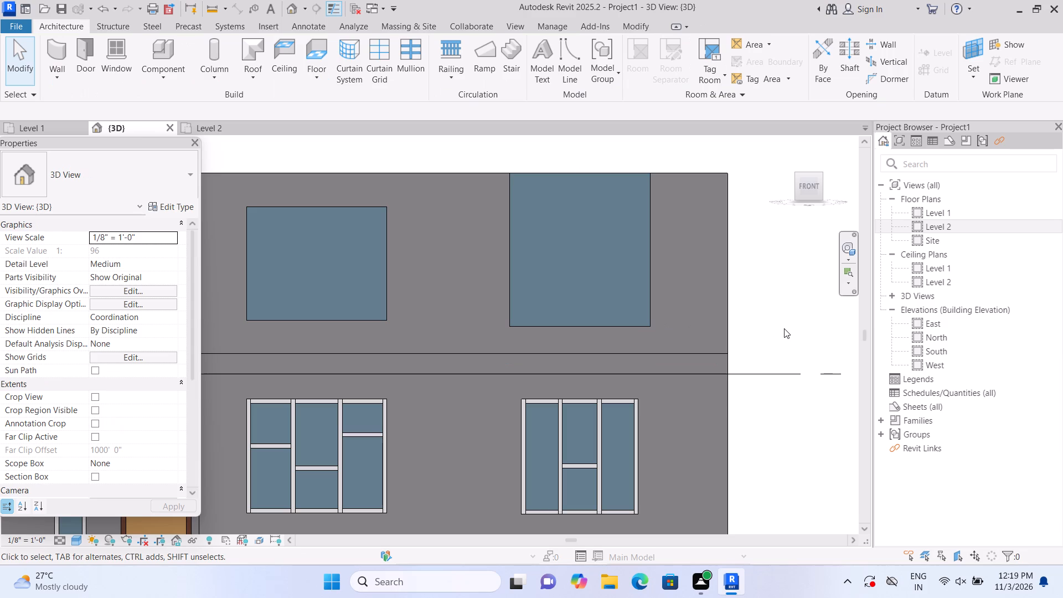
Widen the east Level 2 curtain wall to 8' by extending its west edge.
click(601, 269)
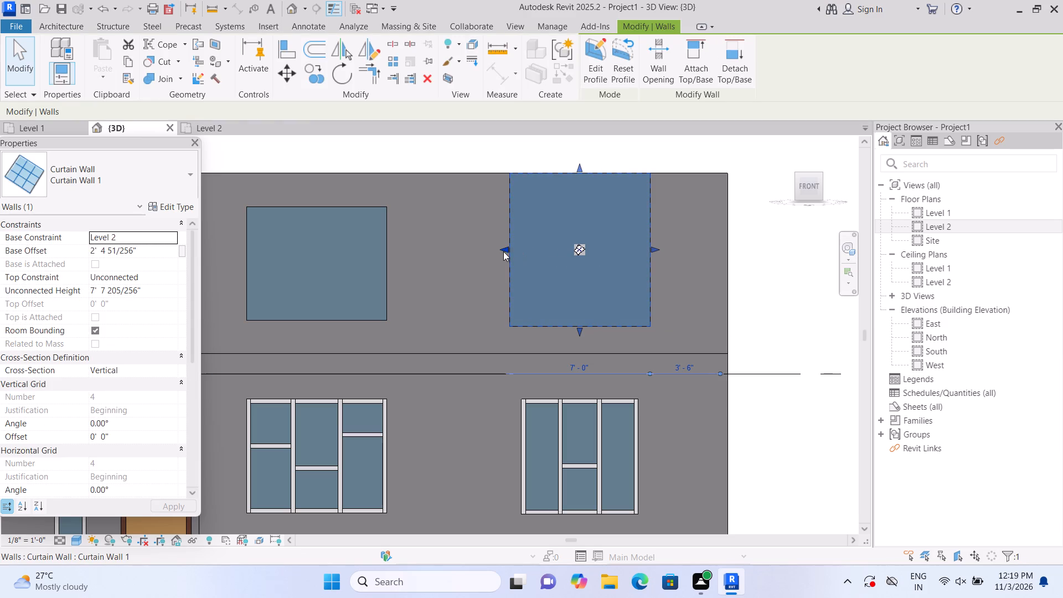
drag(506, 249, 489, 245)
click(489, 245)
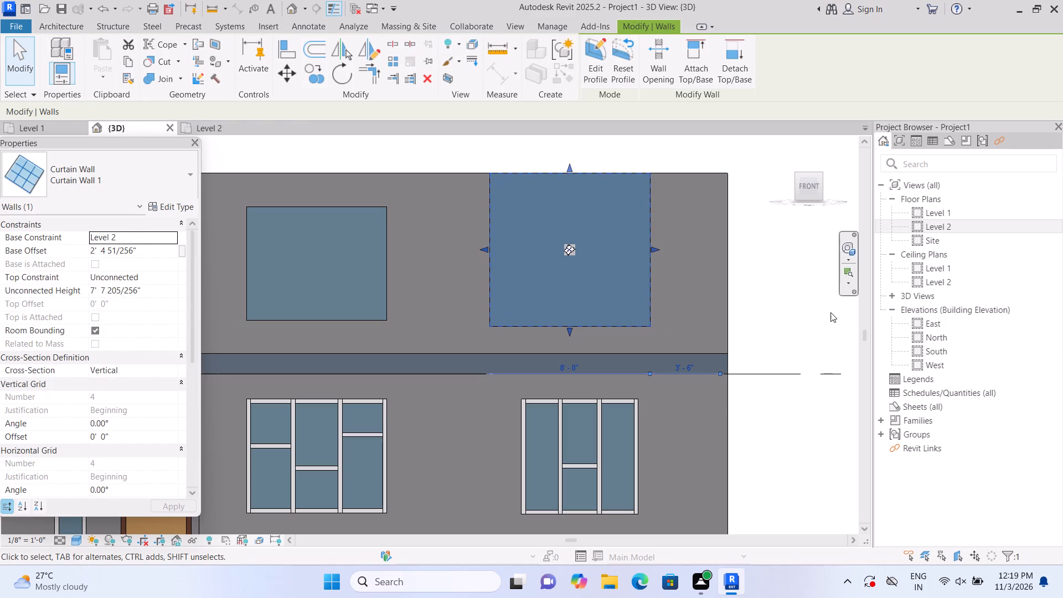
click(830, 312)
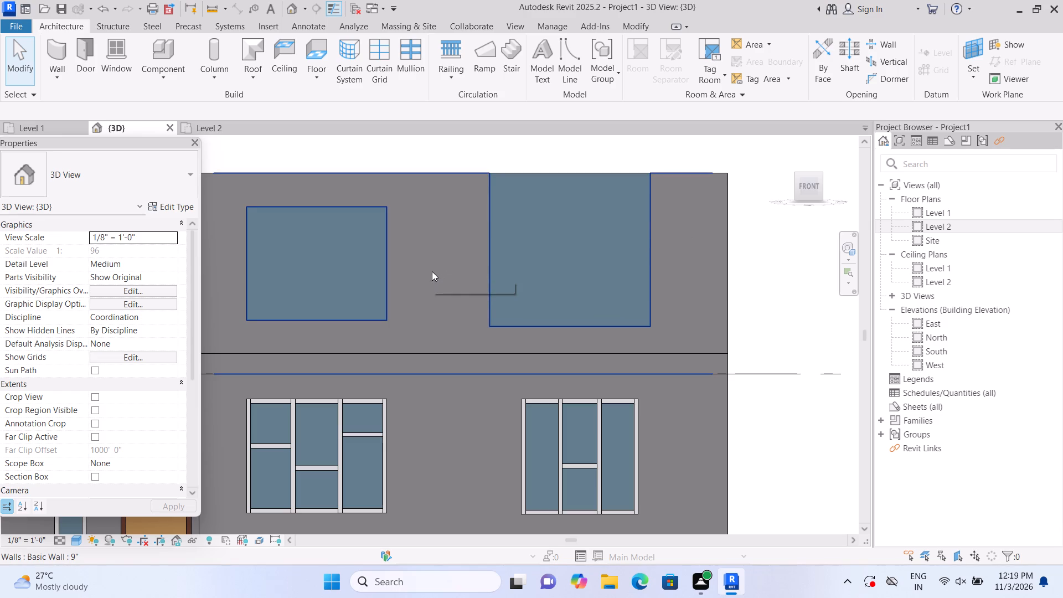
Lower the top edge of the east Level 2 curtain wall below the wall top, making it about 5' 7" high.
click(567, 176)
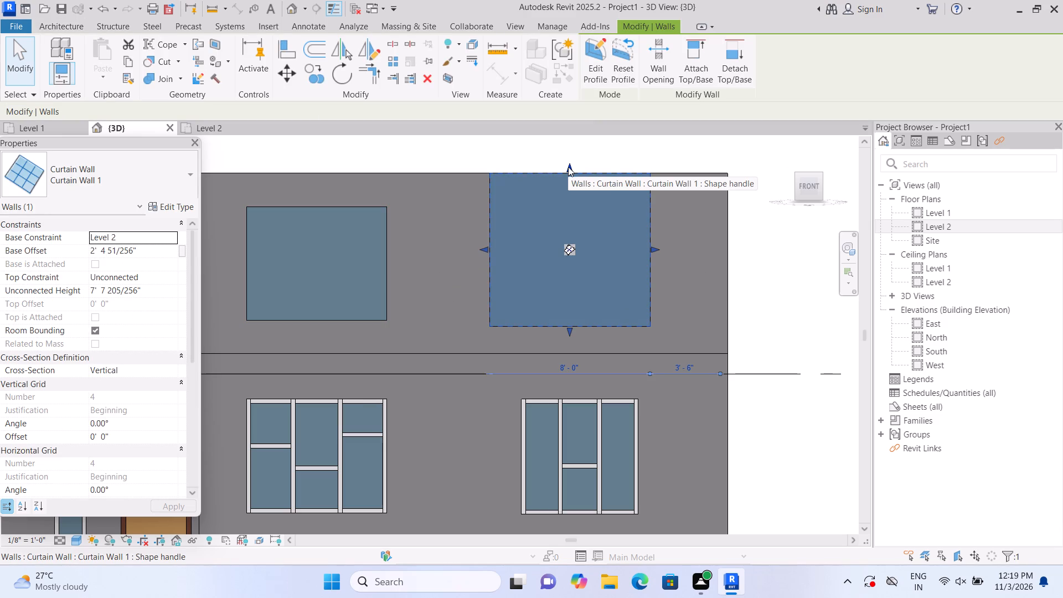
drag(570, 168, 579, 193)
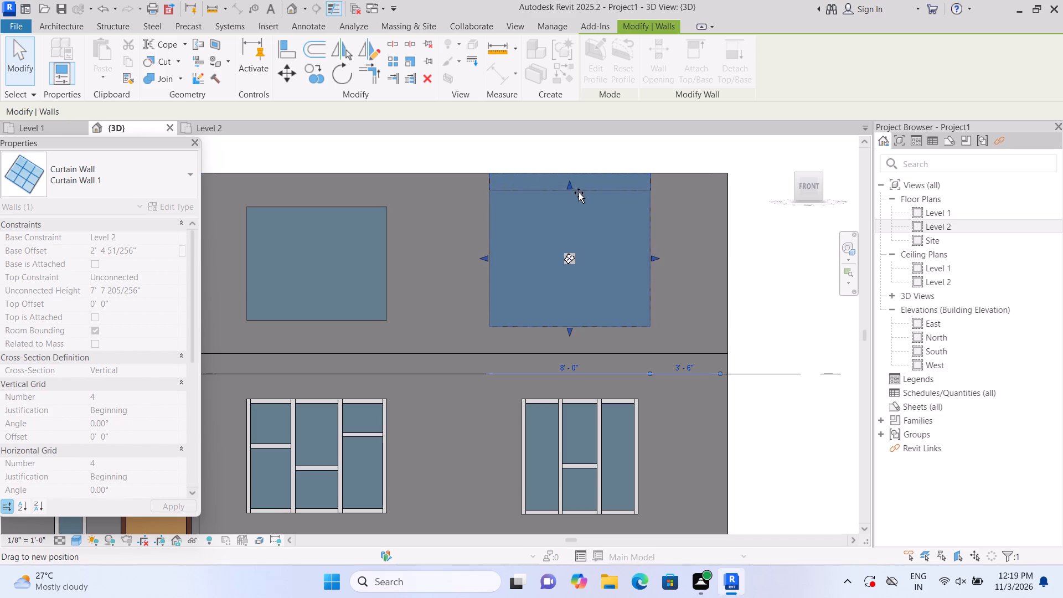
drag(579, 193, 580, 205)
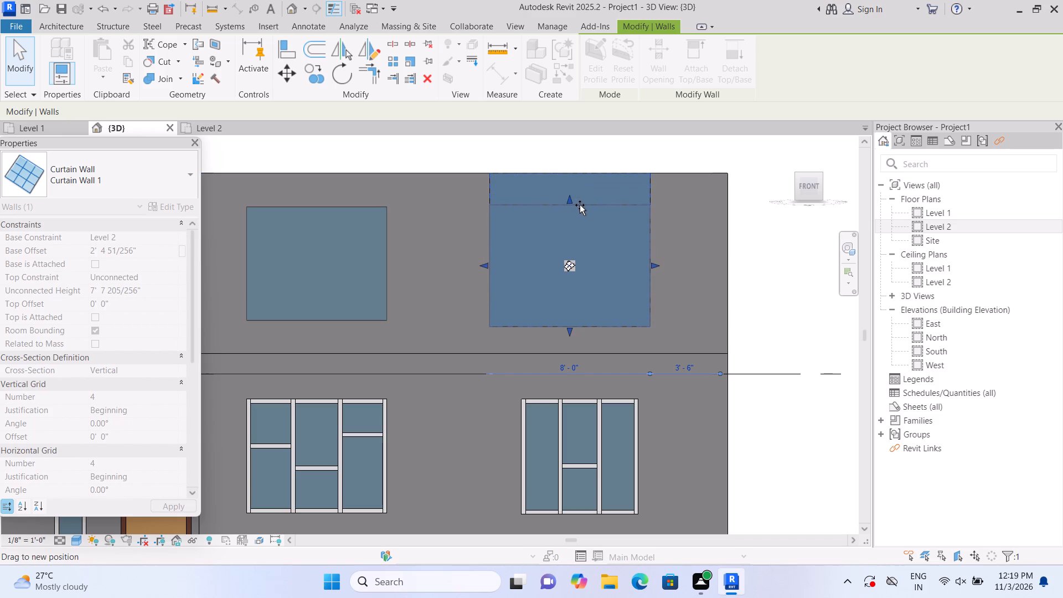
drag(580, 205, 580, 214)
click(580, 214)
click(751, 233)
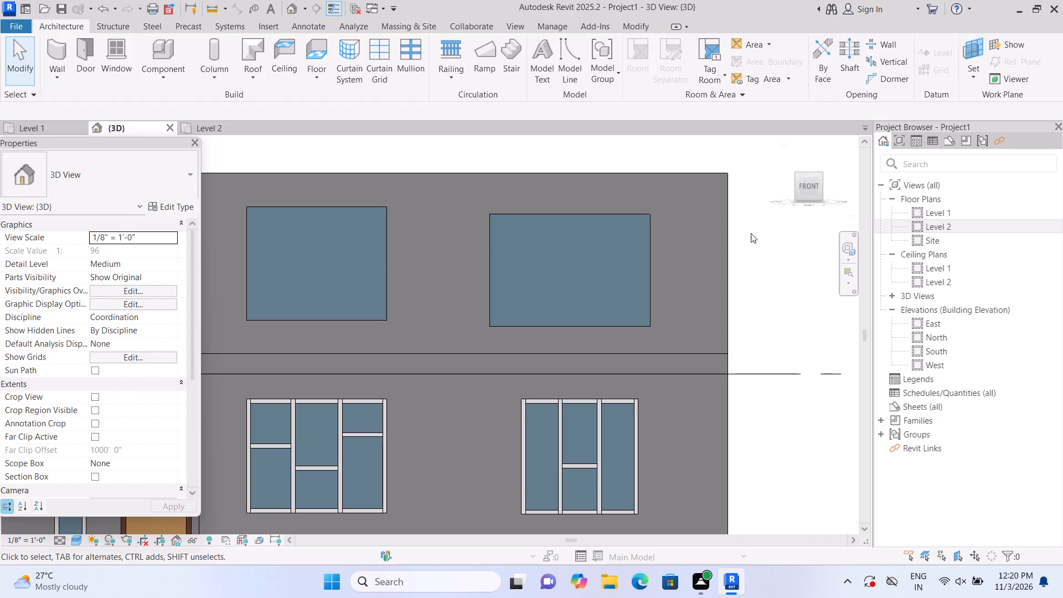
Lower the bottom edge of the east Level 2 curtain wall slightly to a base offset of about 2' 3".
click(615, 280)
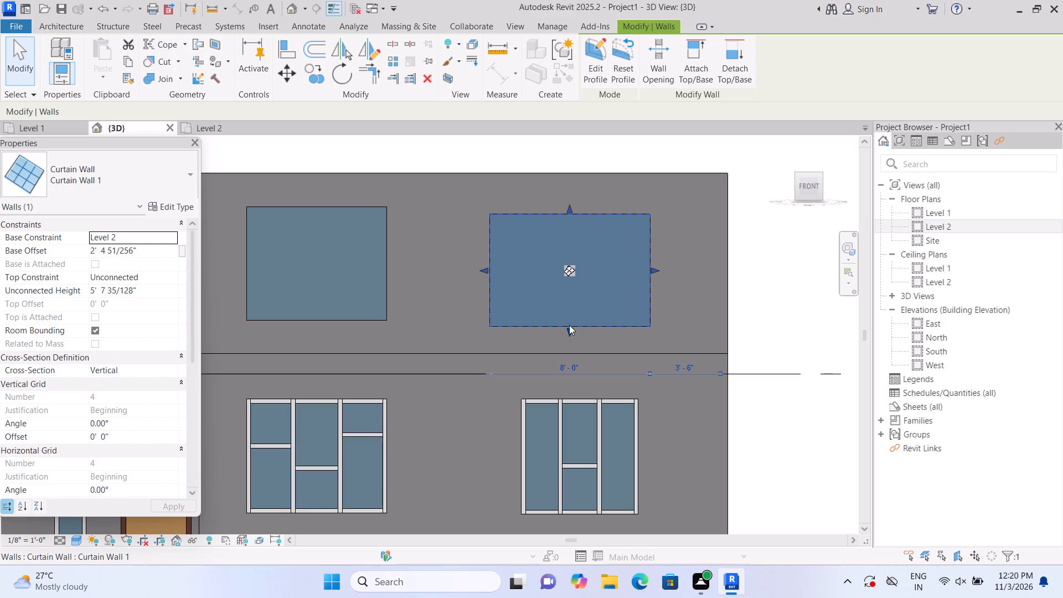
click(569, 328)
click(569, 328)
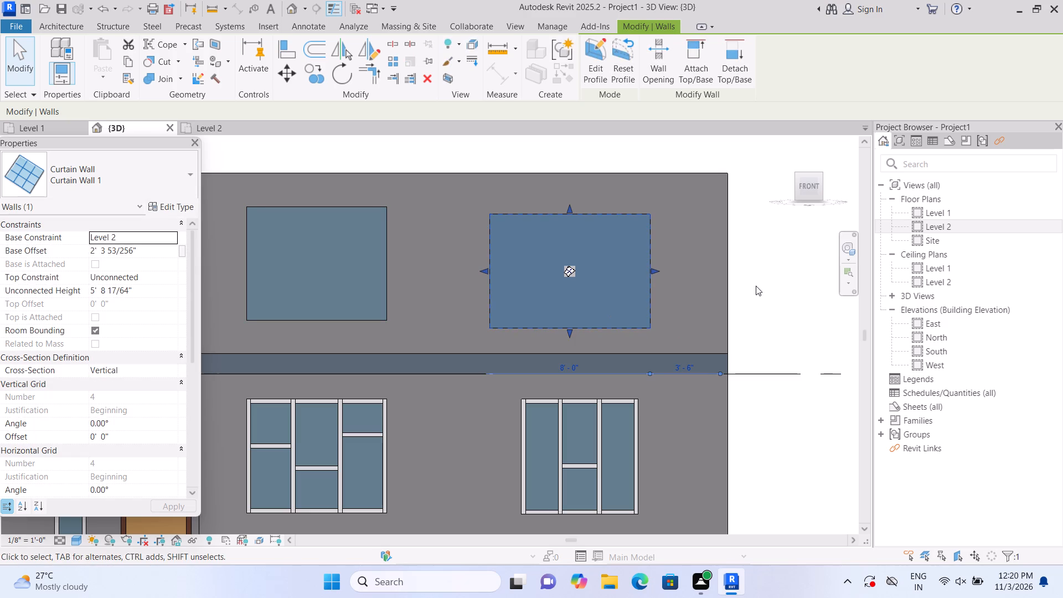
Adjust both side edges of the east Level 2 curtain wall to make it 9' wide, ending 2' from the building's east corner.
click(653, 271)
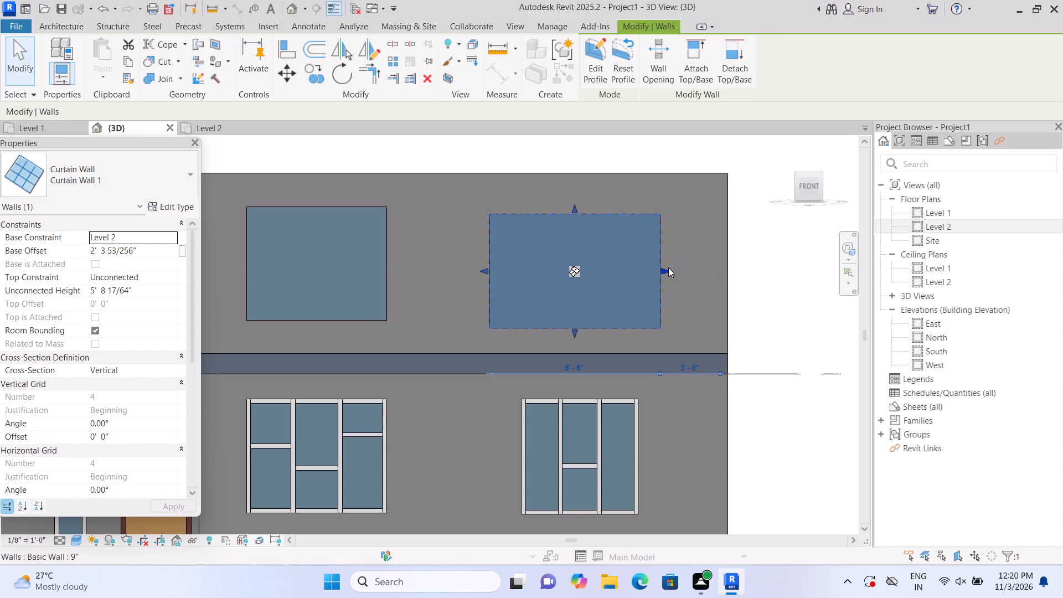
drag(663, 270, 670, 269)
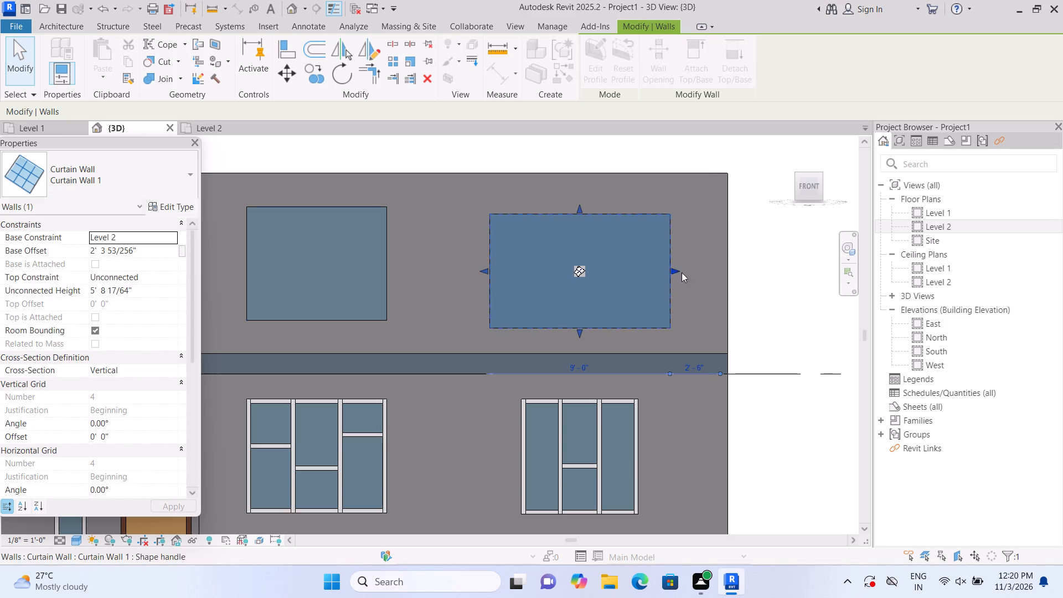
click(761, 270)
click(524, 290)
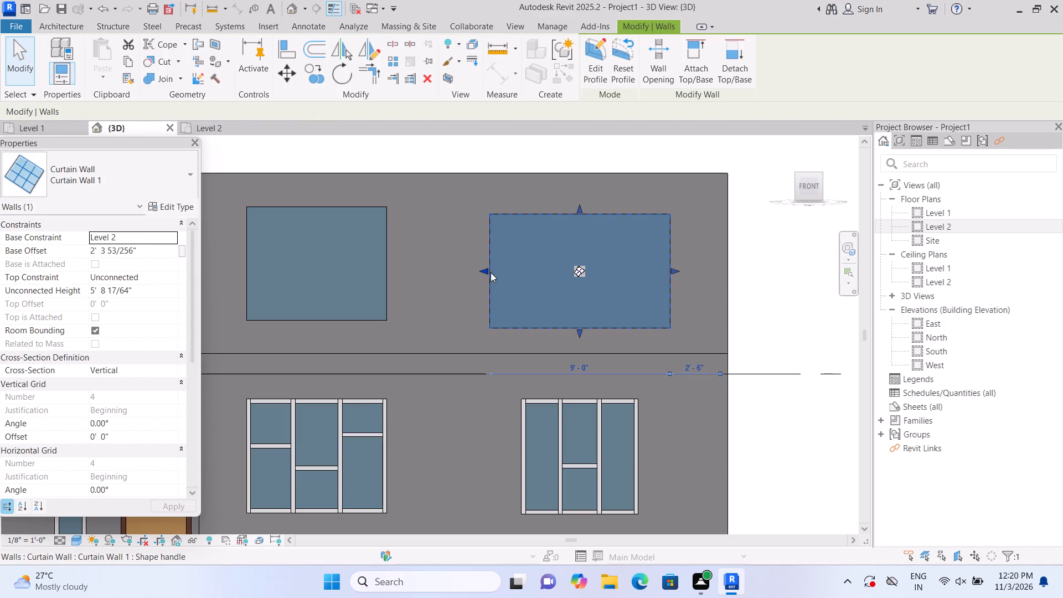
drag(484, 268, 502, 272)
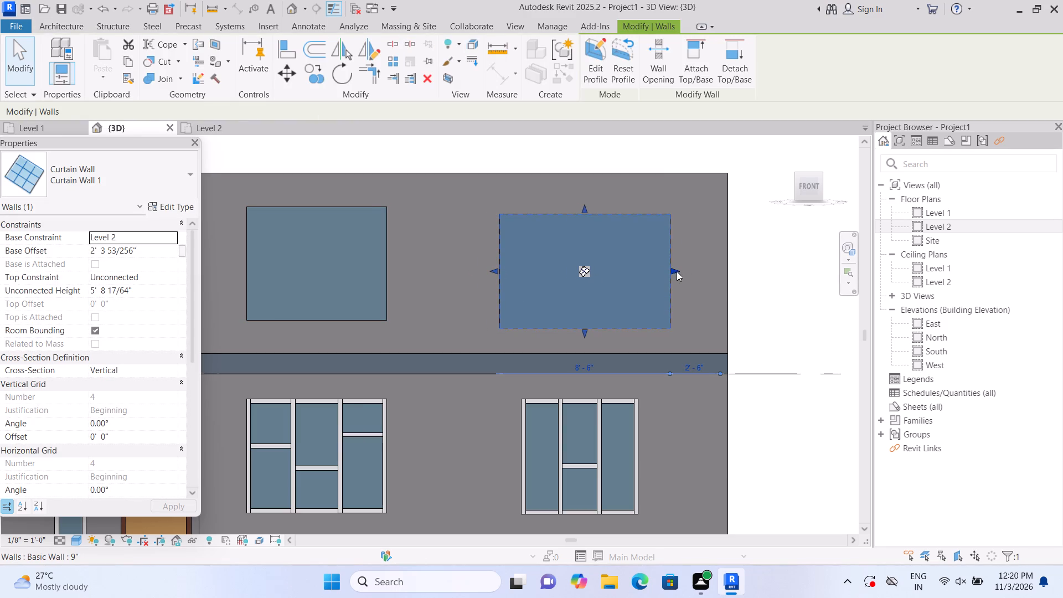
click(675, 268)
click(674, 266)
double_click(675, 270)
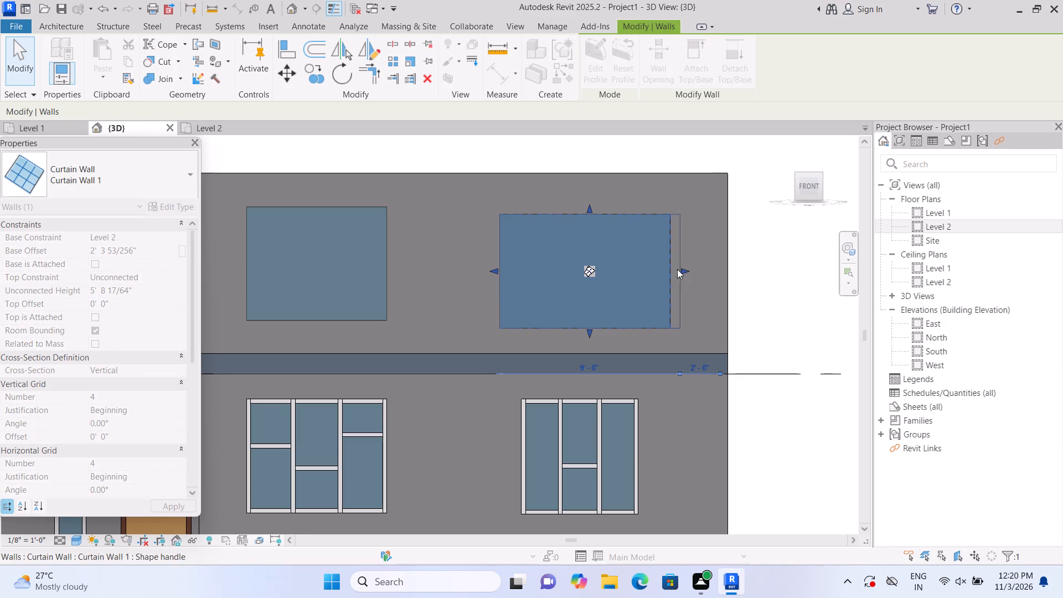
click(741, 269)
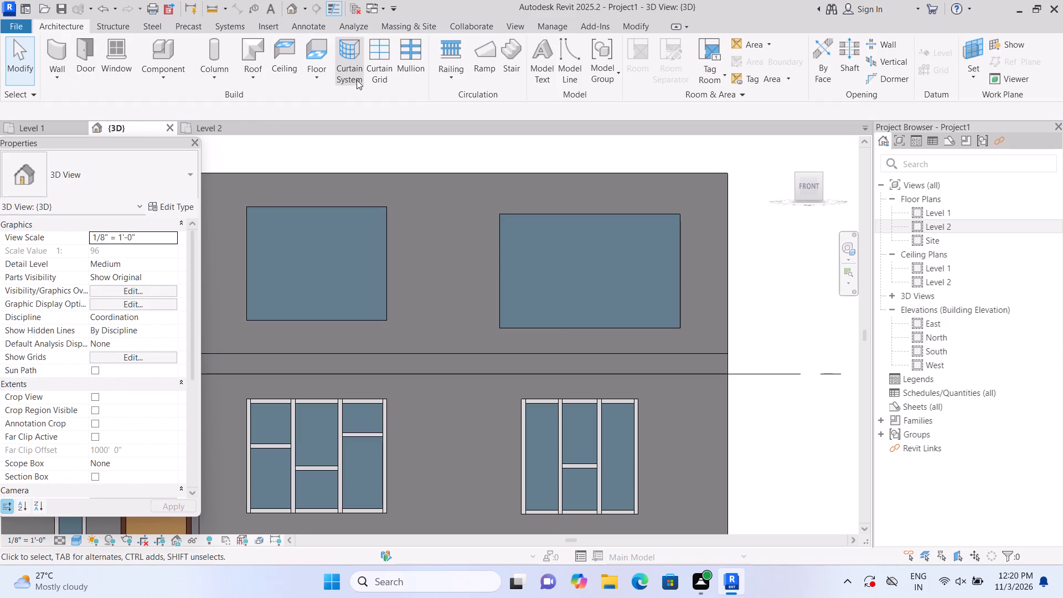
Divide the east Level 2 curtain wall into three 3' wide panels with two full-height vertical curtain grid lines.
click(380, 65)
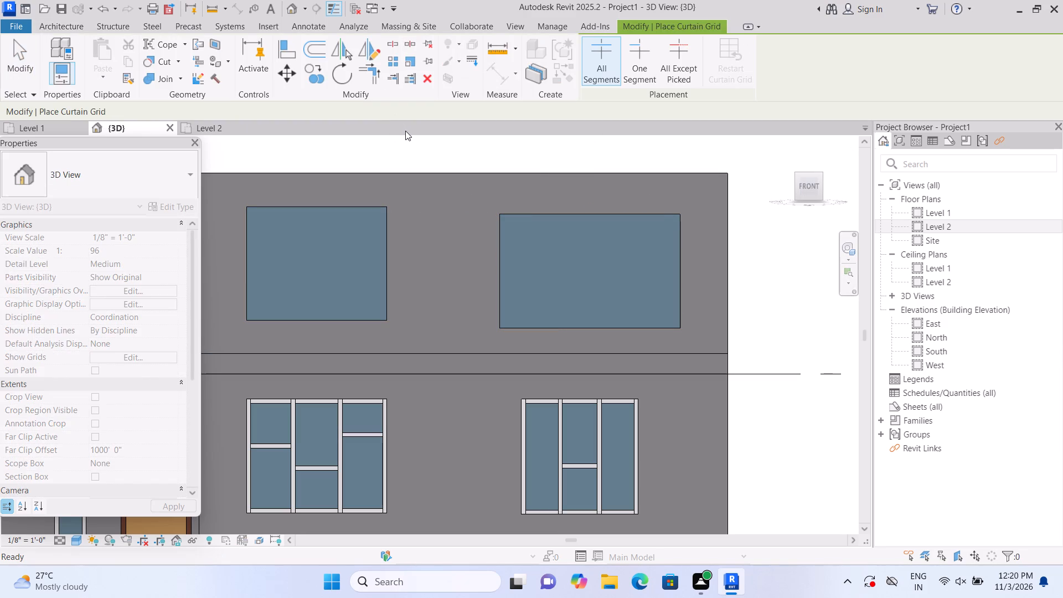
click(551, 238)
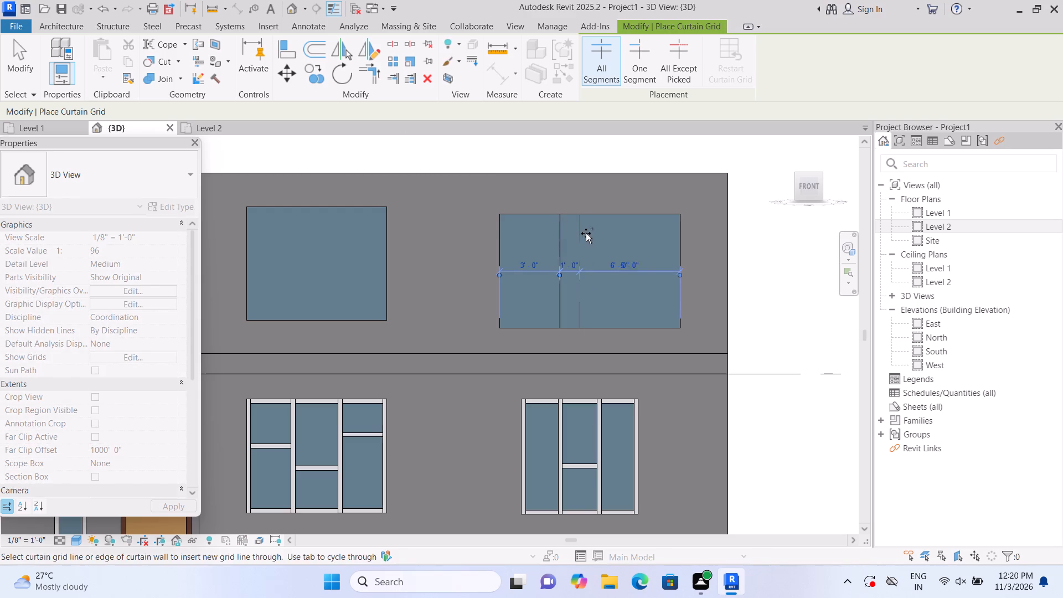
click(618, 227)
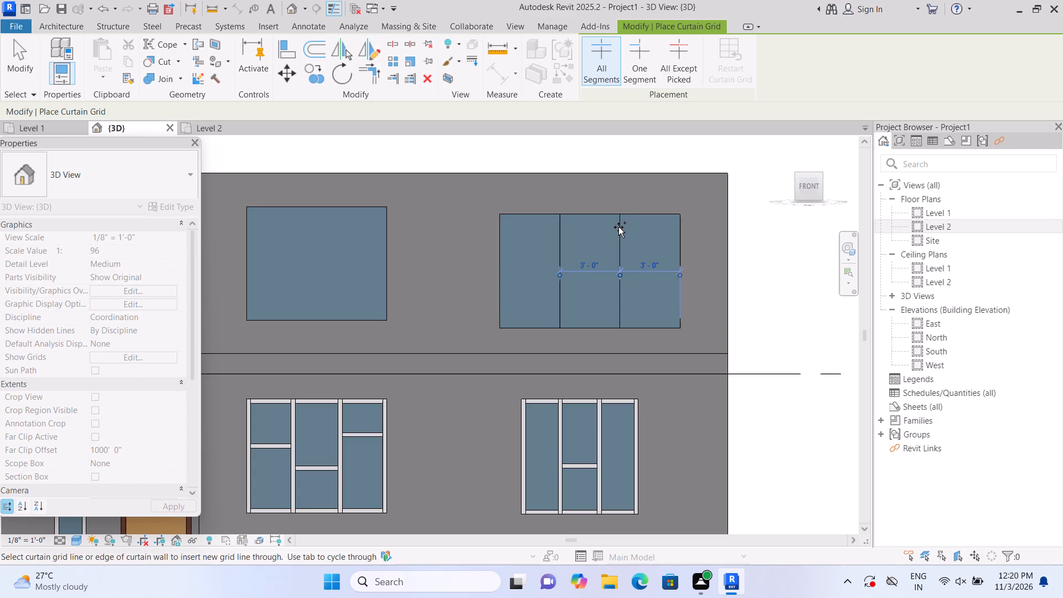
Add one-segment horizontal grid lines about 3' 9" above the curtain wall's bottom in both outer panels and about 3' in the middle panel.
click(641, 67)
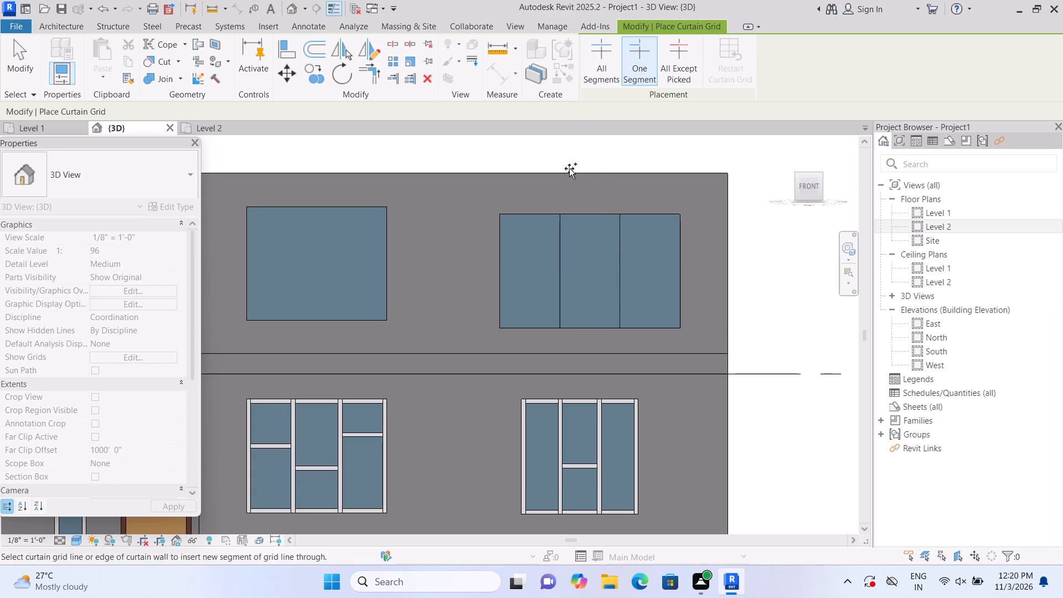
click(537, 257)
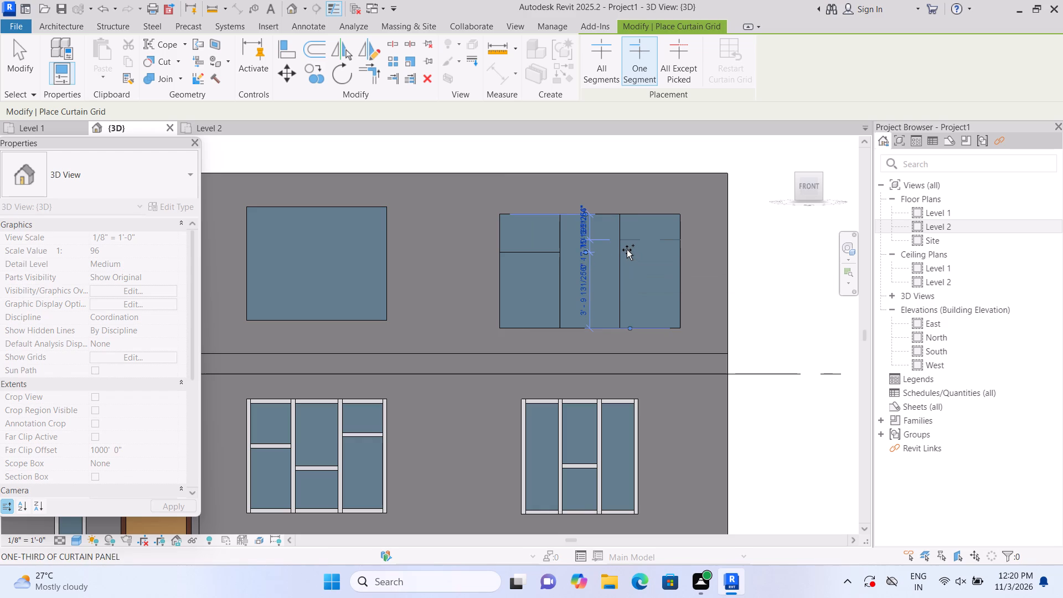
scroll(621, 261, up, 3)
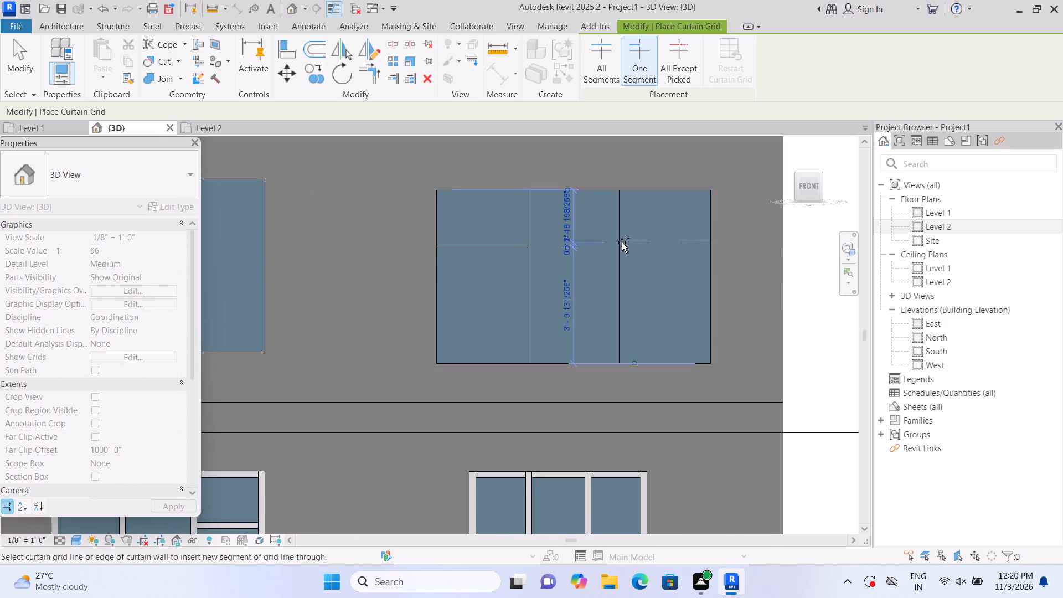
click(622, 243)
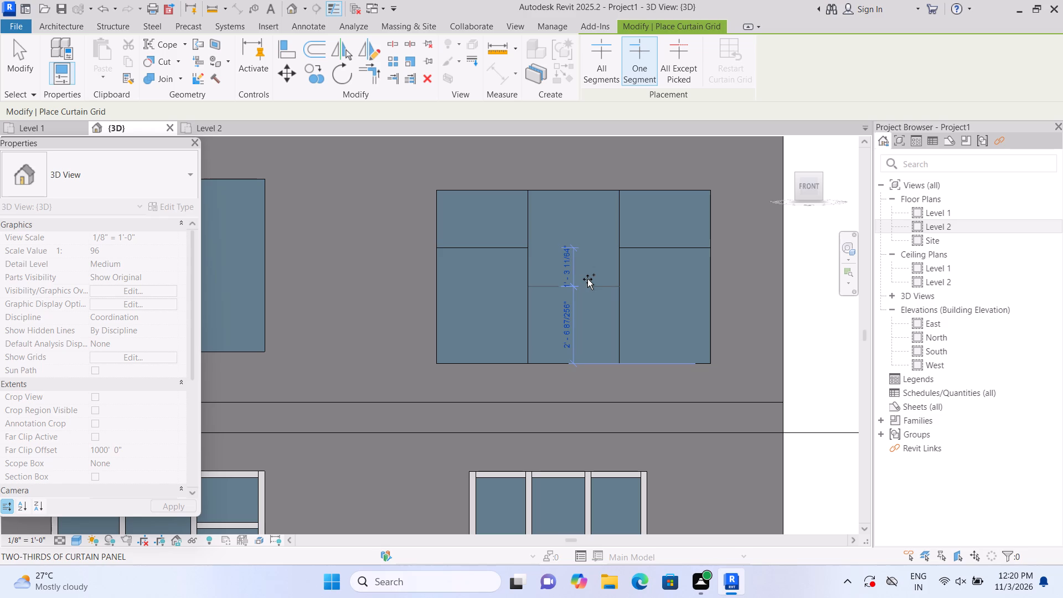
click(589, 271)
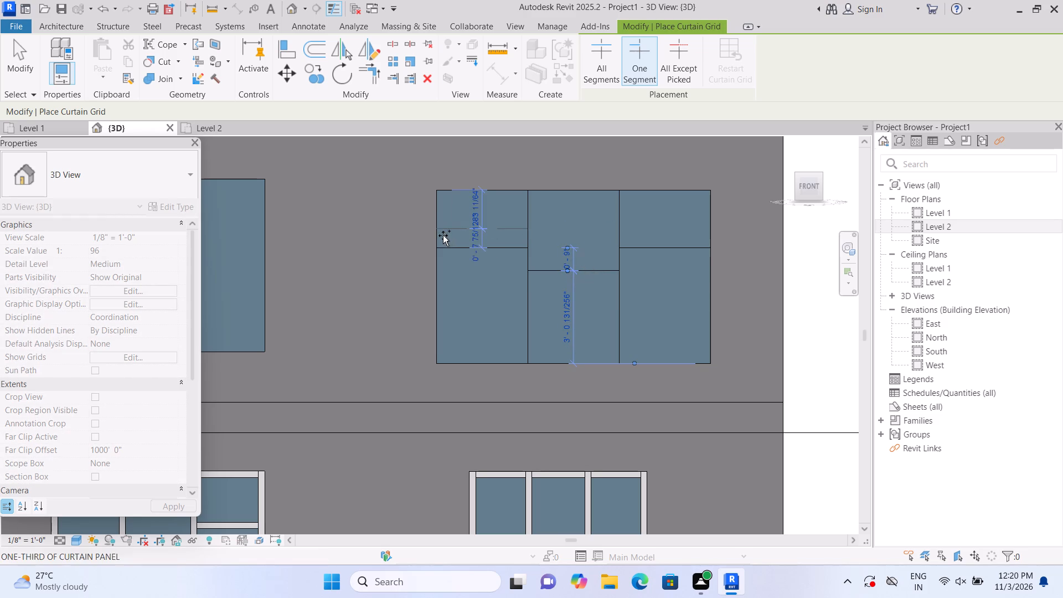
Place 2.5" x 5" rectangular mullions on all grid lines and outer edges of the east Level 2 curtain wall.
key(Escape)
key(Escape)
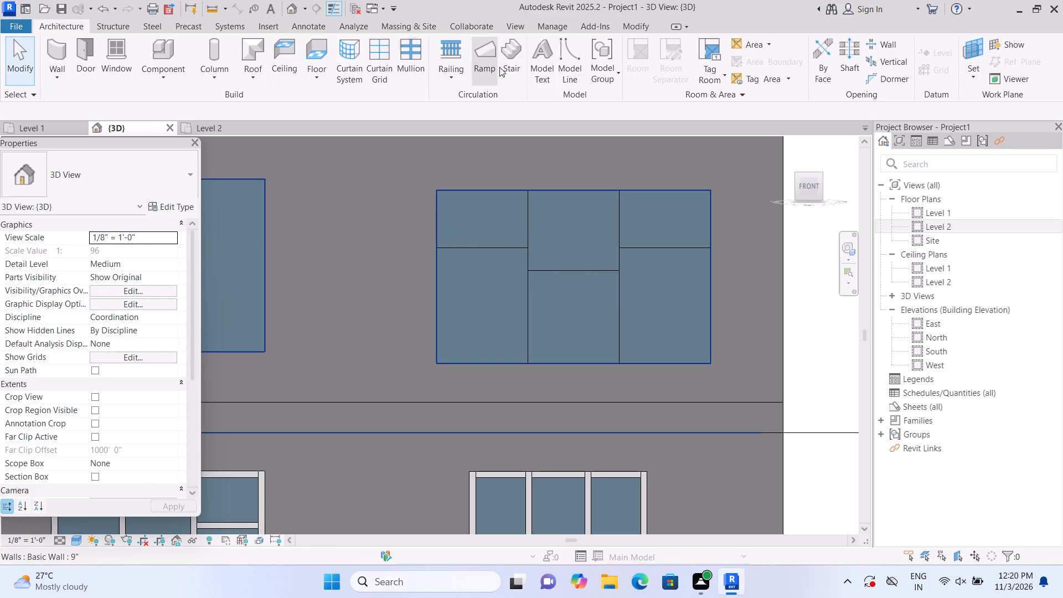
click(414, 73)
click(549, 198)
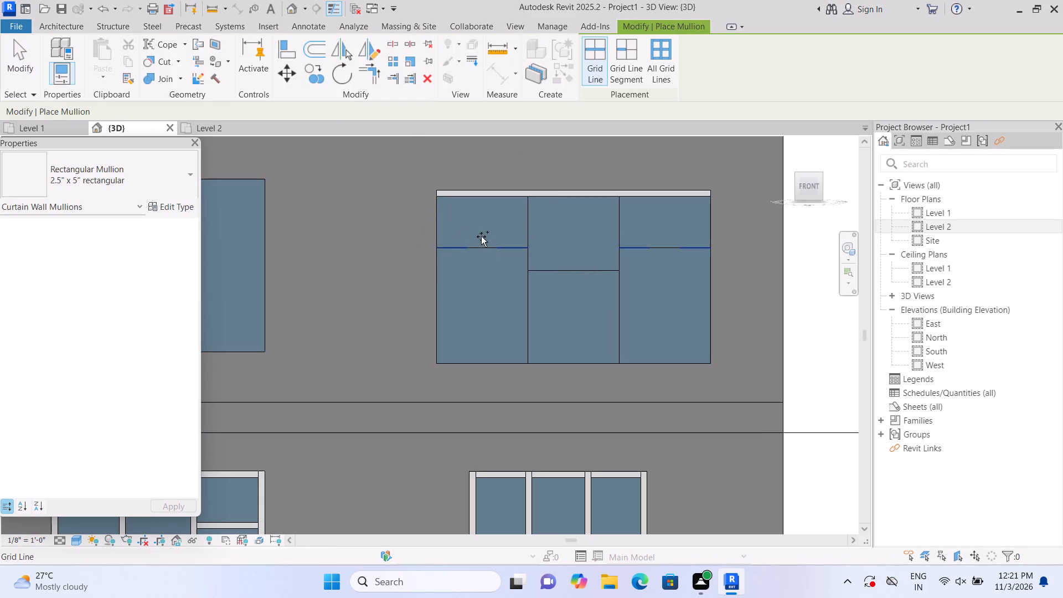
click(435, 264)
click(520, 265)
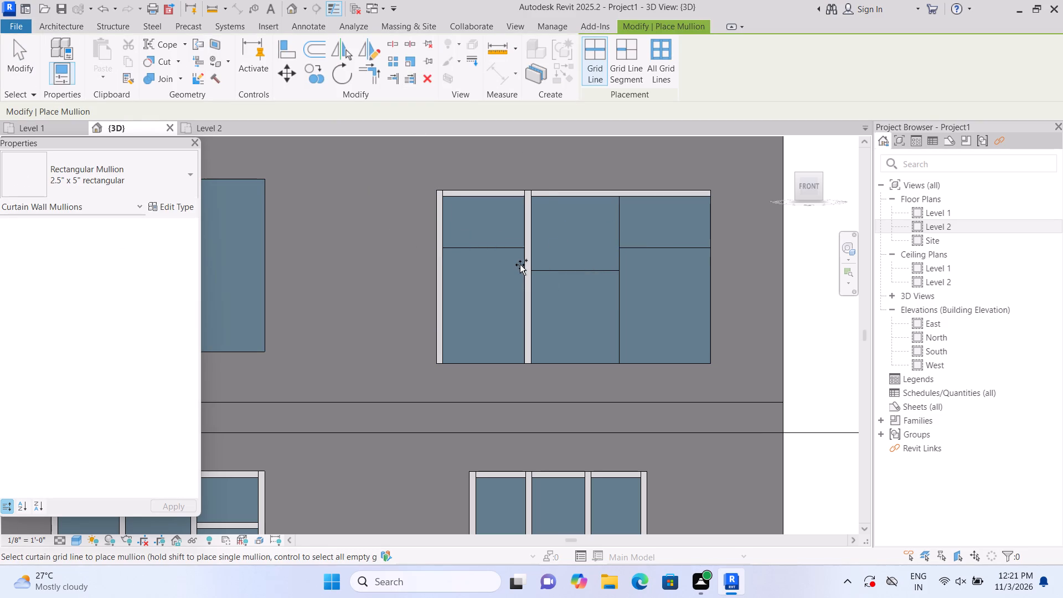
click(503, 353)
click(504, 249)
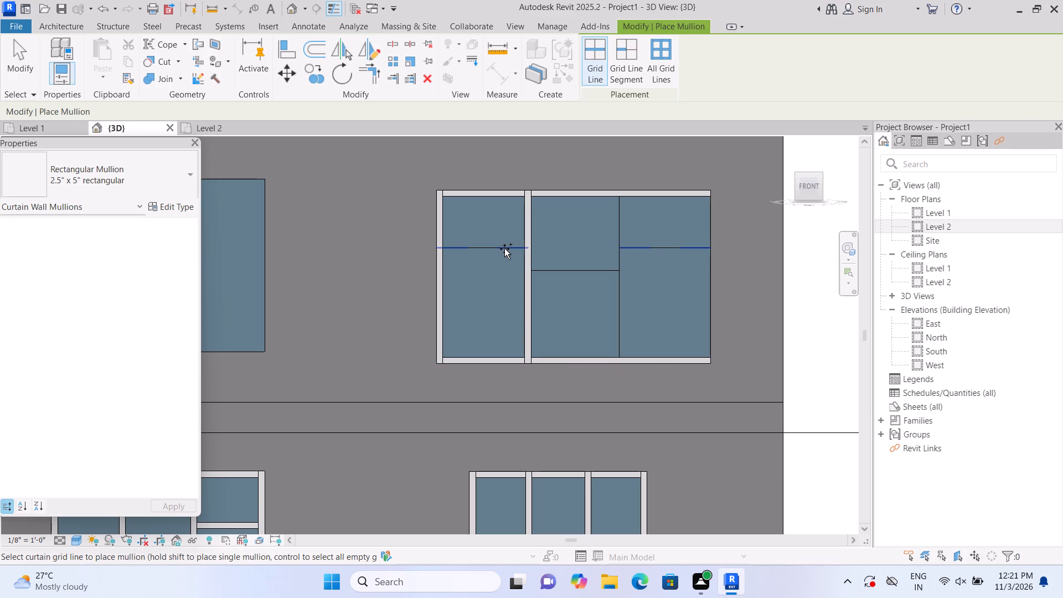
double_click(565, 267)
click(620, 228)
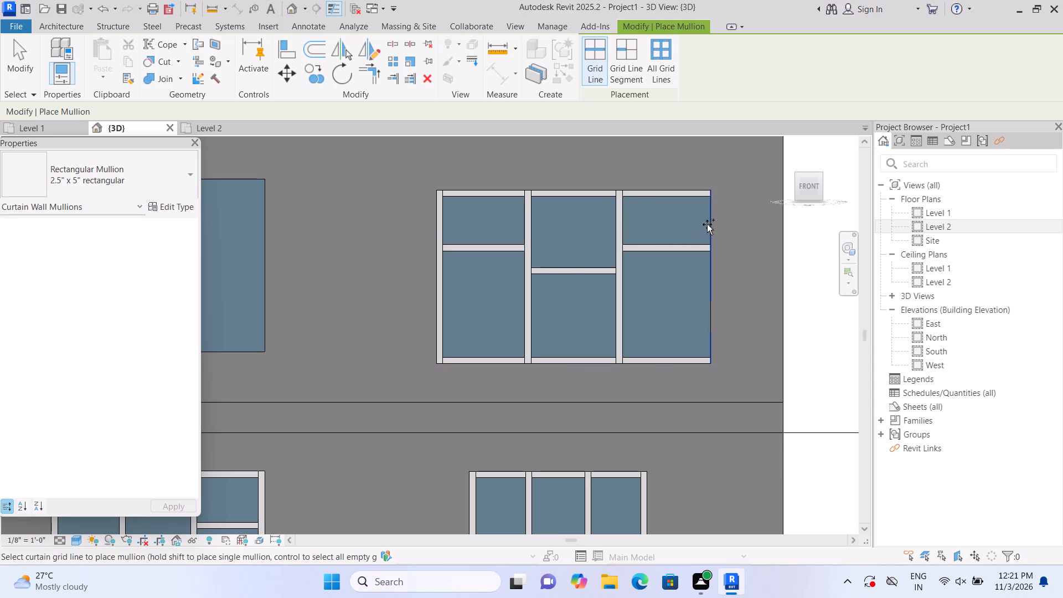
click(712, 221)
scroll(730, 218, down, 3)
middle_drag(379, 318, 405, 320)
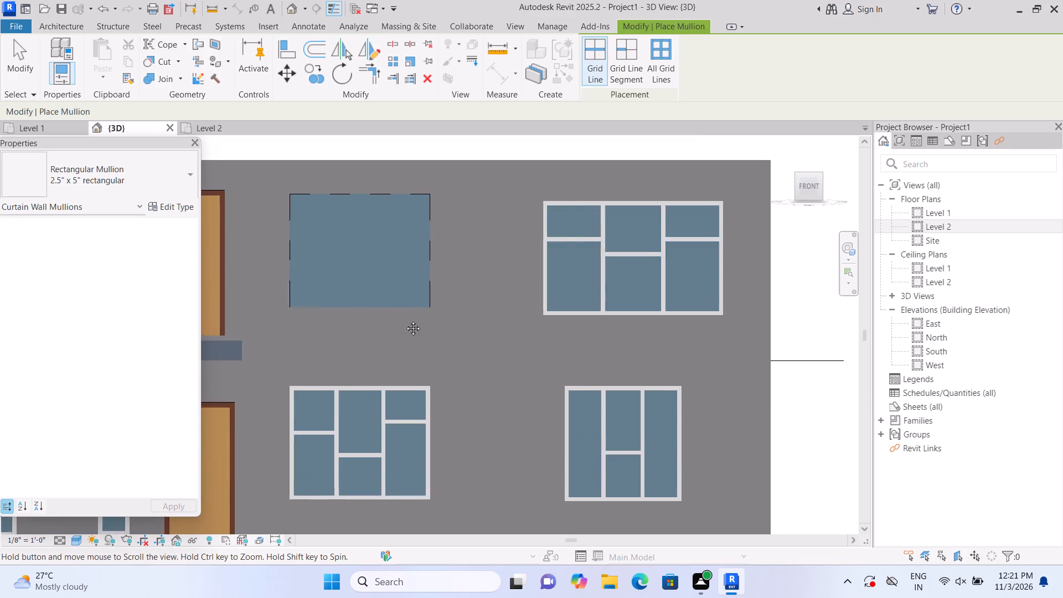
middle_drag(405, 320, 505, 341)
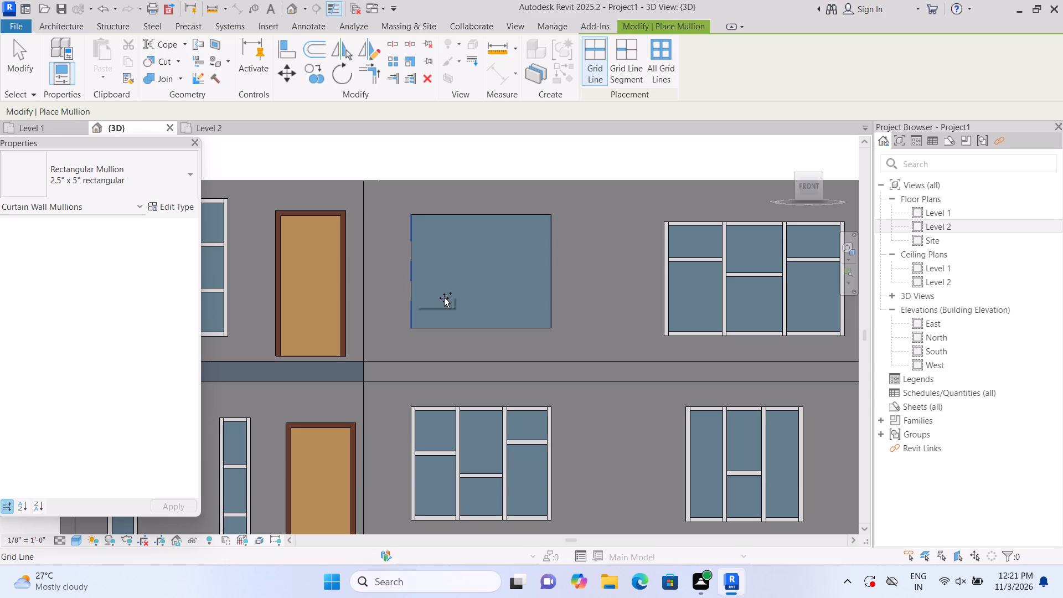
key(Escape)
Lower the bottom edge of the undivided Level 2 curtain wall beside the porch to a base offset of about 2' 4".
click(465, 326)
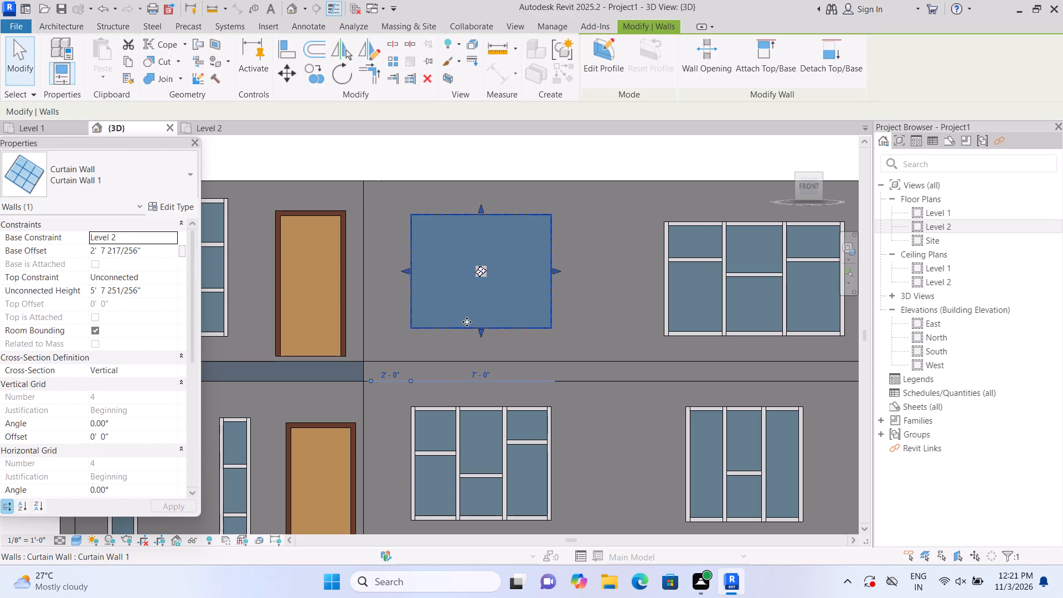
drag(481, 328, 479, 334)
click(479, 334)
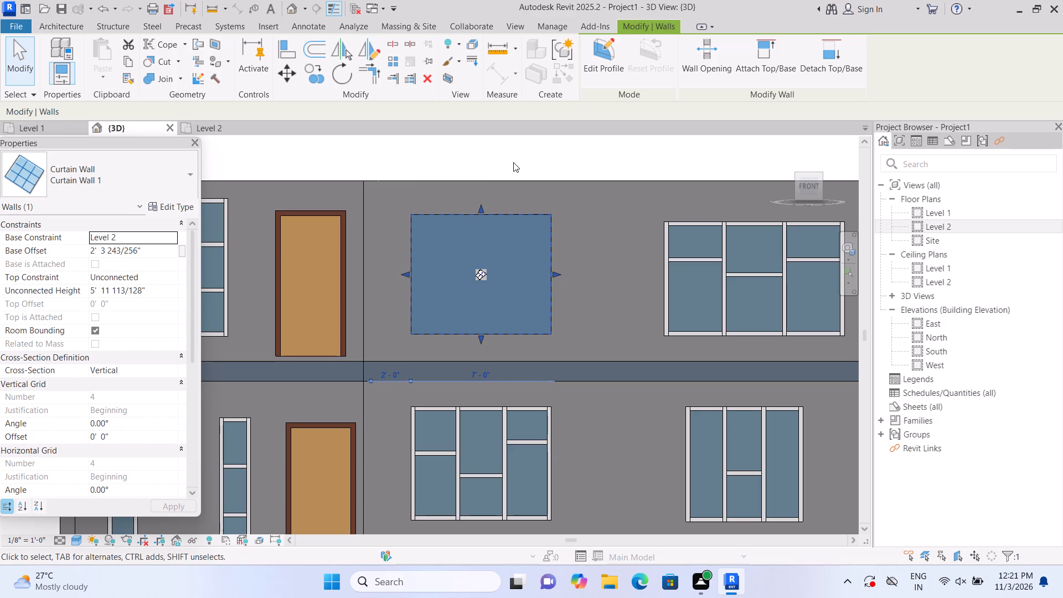
Snap both side edges of that Level 2 curtain wall to the edges of the Level 1 window directly below.
click(554, 272)
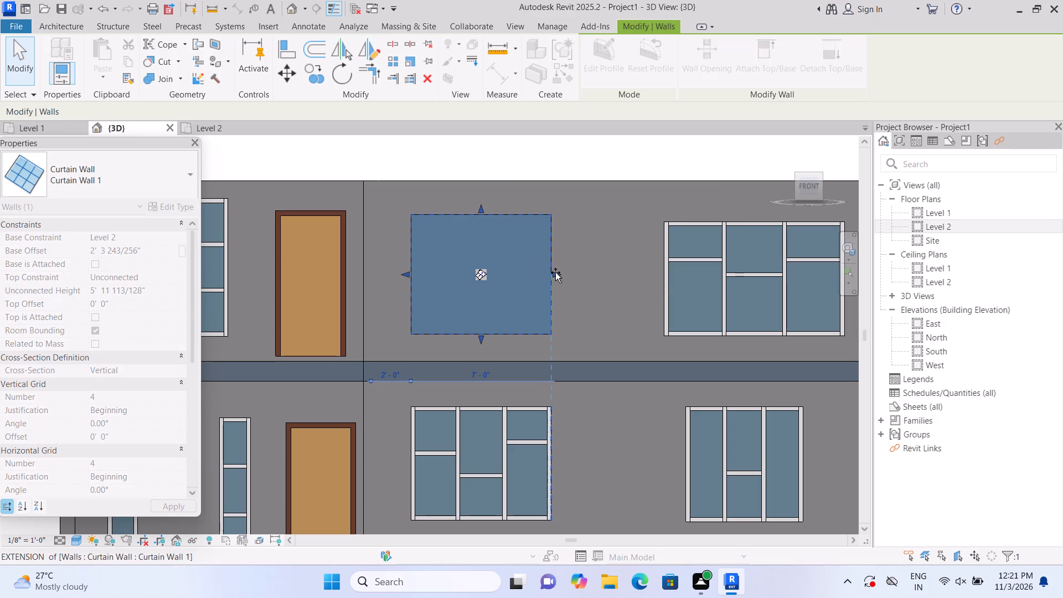
click(407, 272)
click(339, 152)
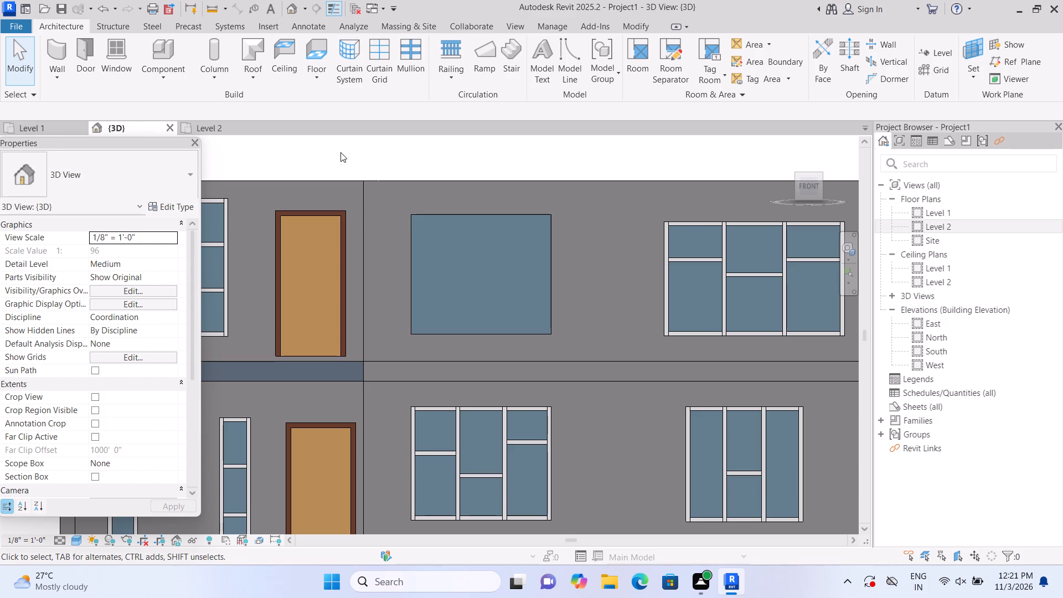
click(411, 252)
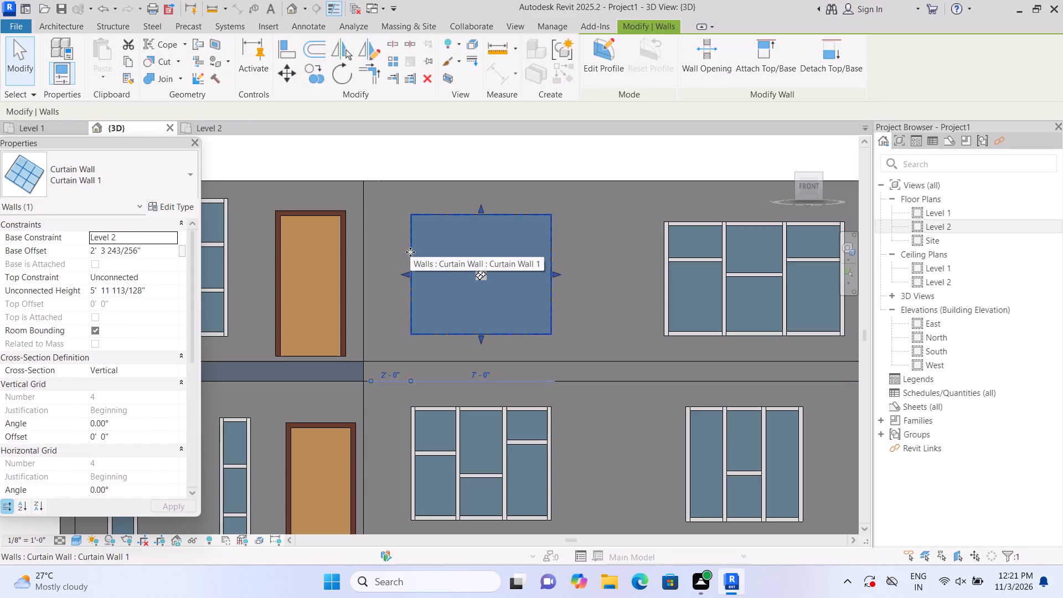
drag(405, 274, 411, 278)
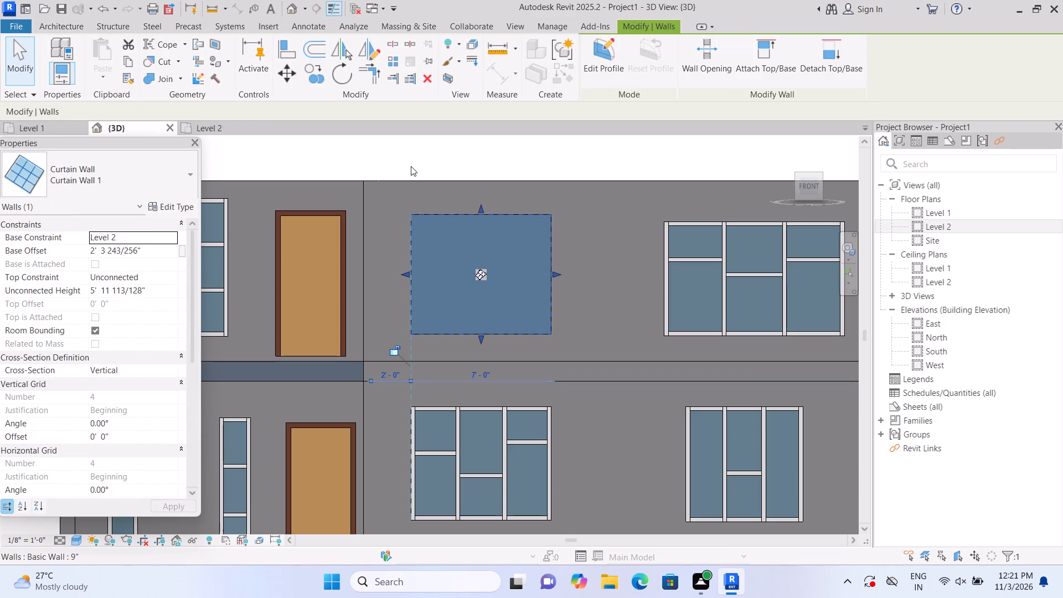
click(409, 163)
Divide the Level 2 curtain wall beside the porch into three 2' 4" wide panels with two full-height vertical curtain grid lines.
click(388, 81)
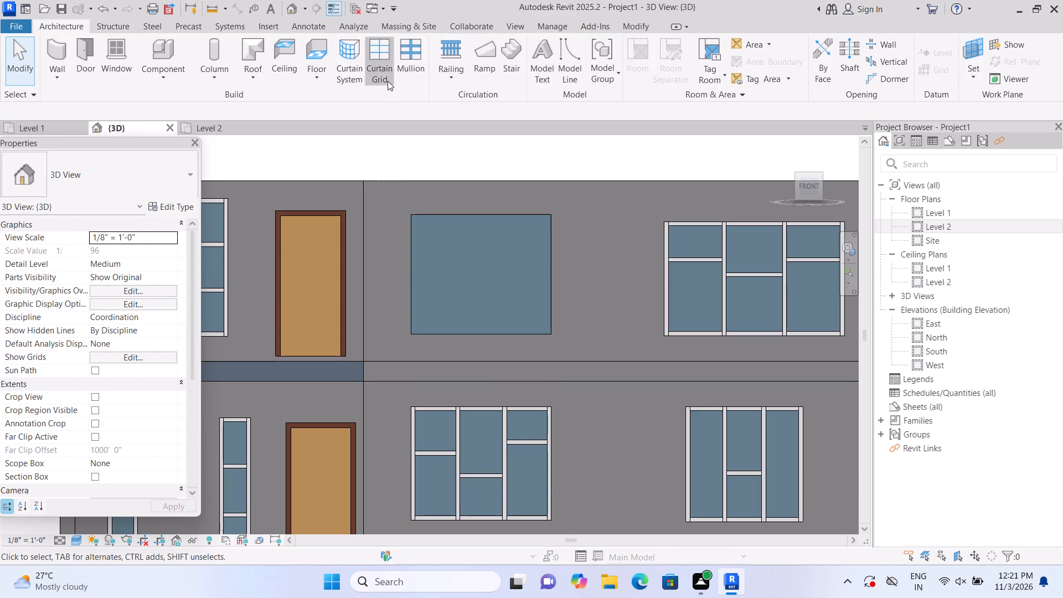
click(455, 238)
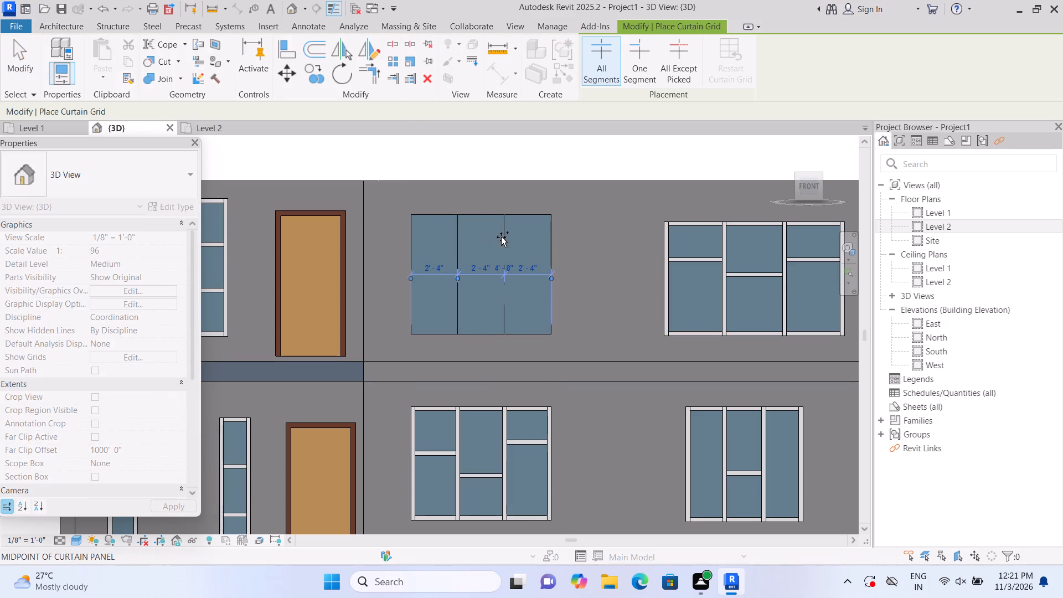
click(502, 238)
Add one-segment horizontal grid lines about 4' above the curtain wall's bottom in both outer panels and about 2' 8" in the middle panel.
click(642, 69)
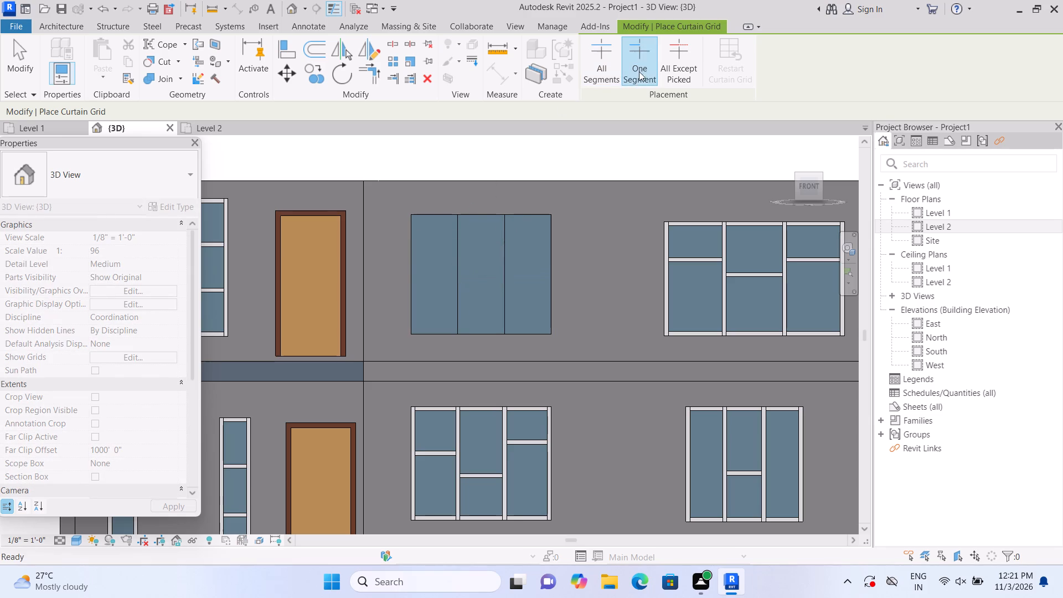
click(450, 261)
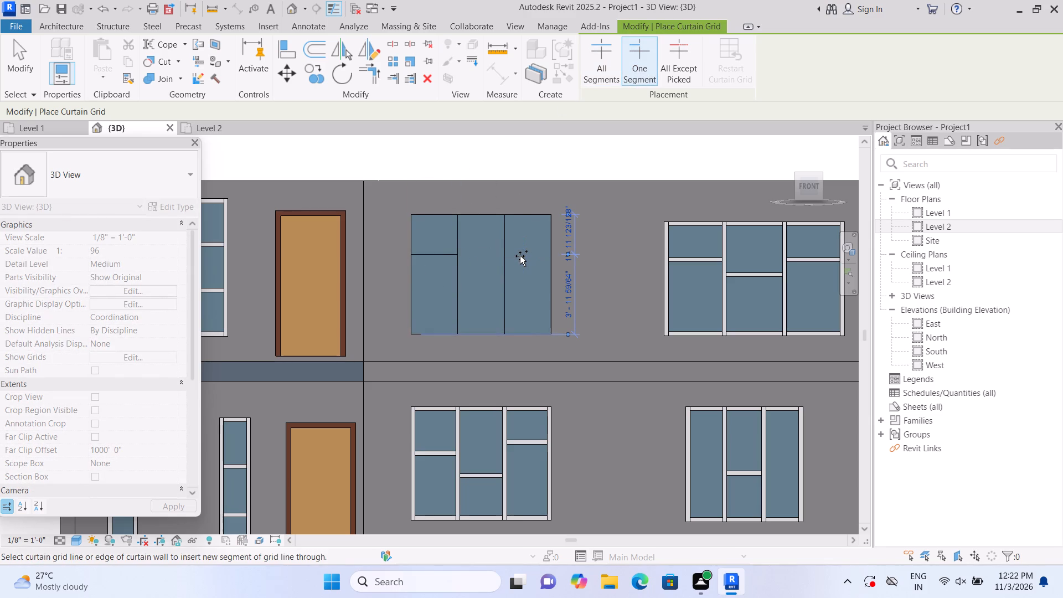
click(520, 257)
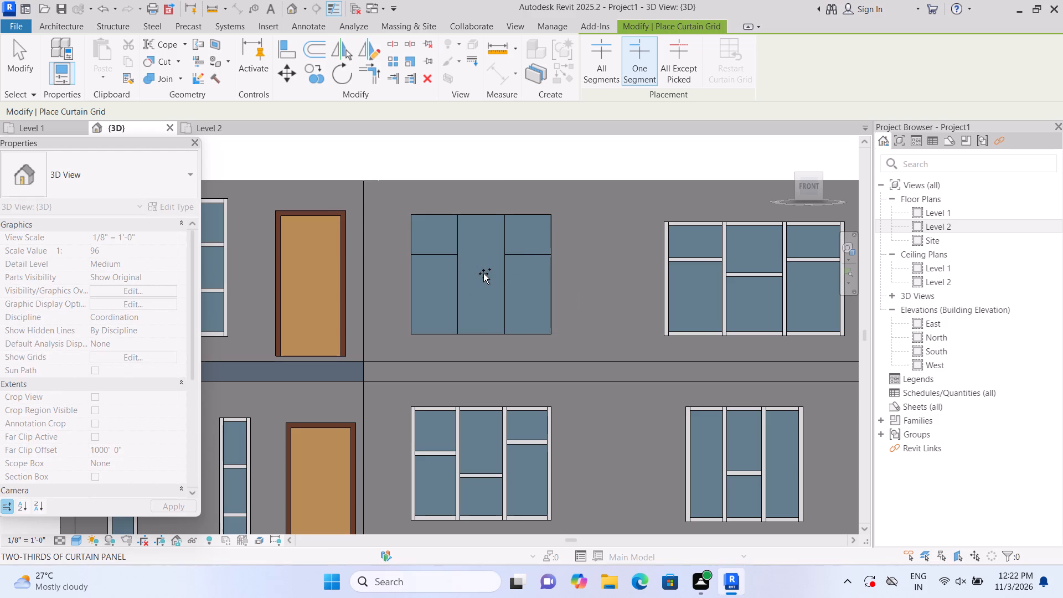
click(484, 275)
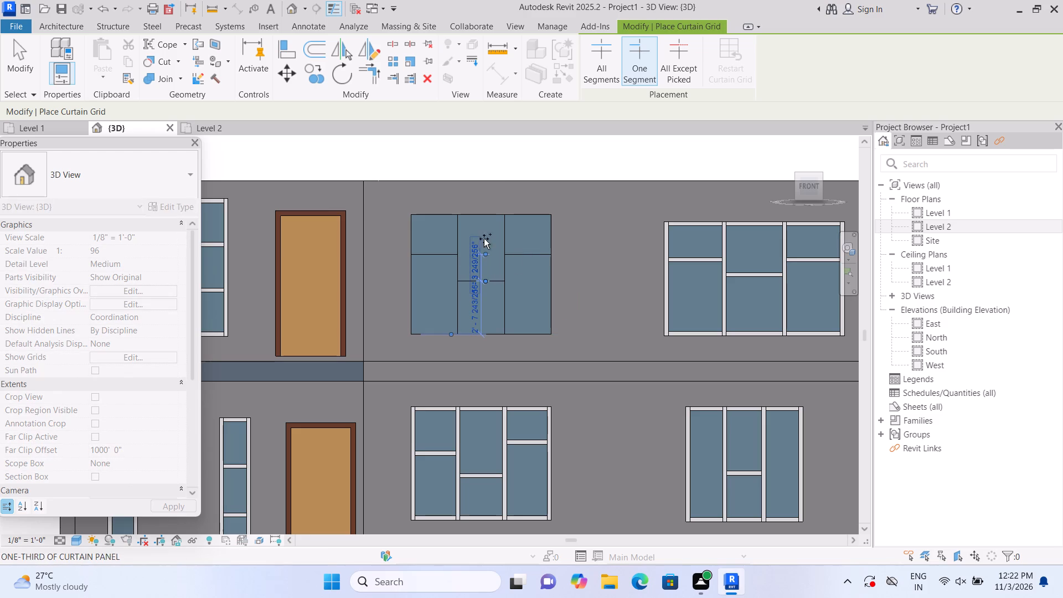
key(Escape)
key(Escape)
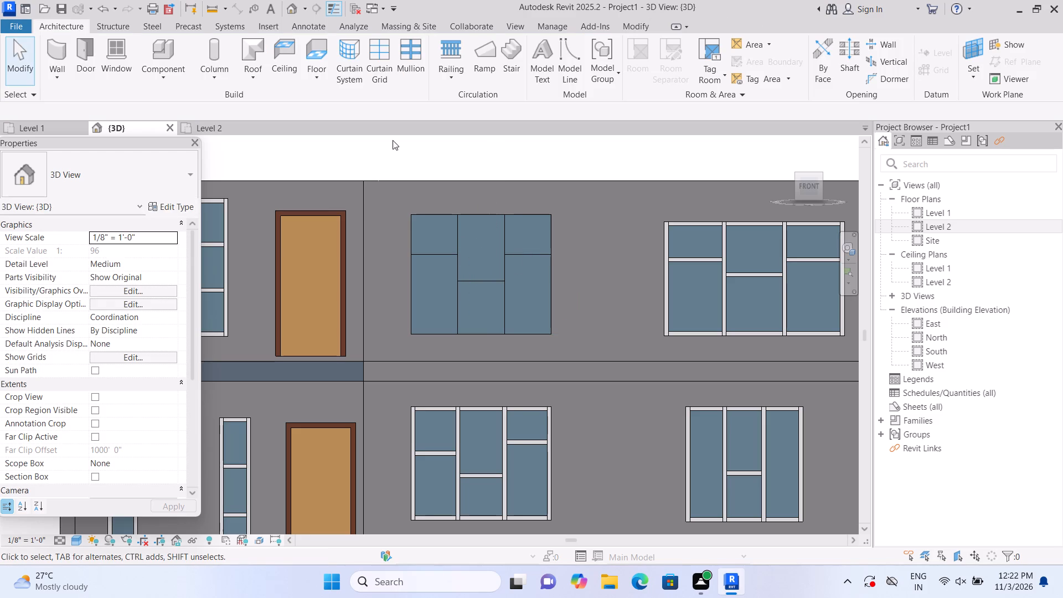
Place 2.5" x 5" rectangular mullions on all grid lines and outer edges of the Level 2 curtain wall beside the porch.
double_click(412, 71)
click(461, 229)
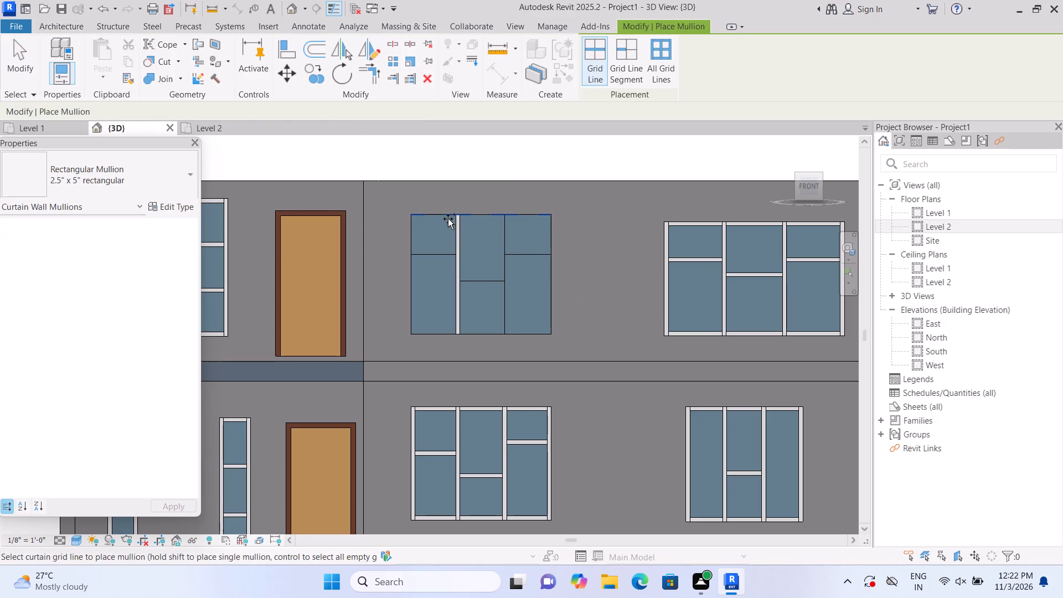
click(447, 216)
click(416, 269)
click(429, 327)
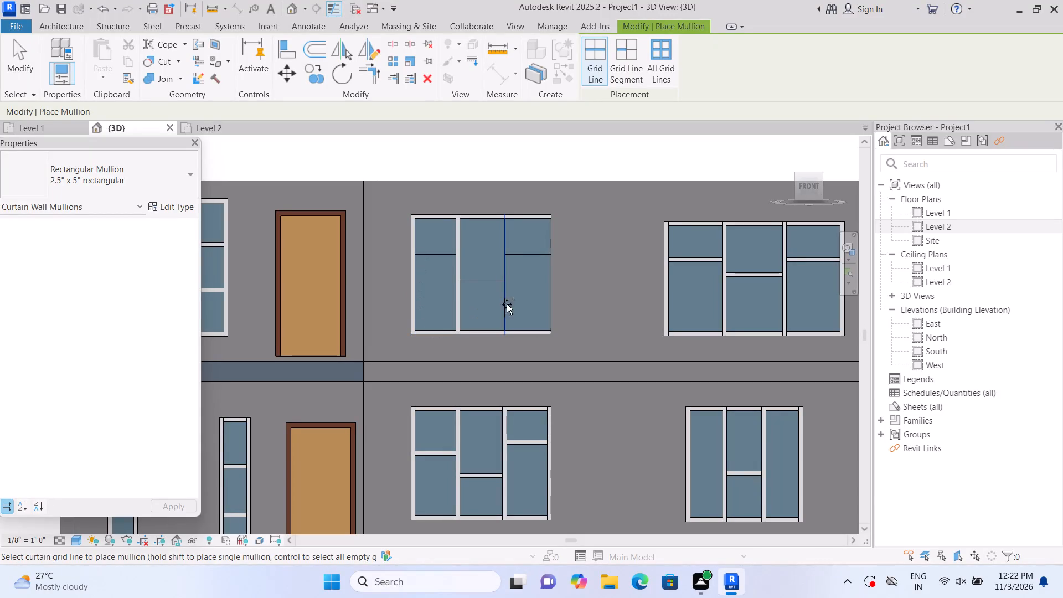
click(522, 294)
click(539, 250)
click(553, 269)
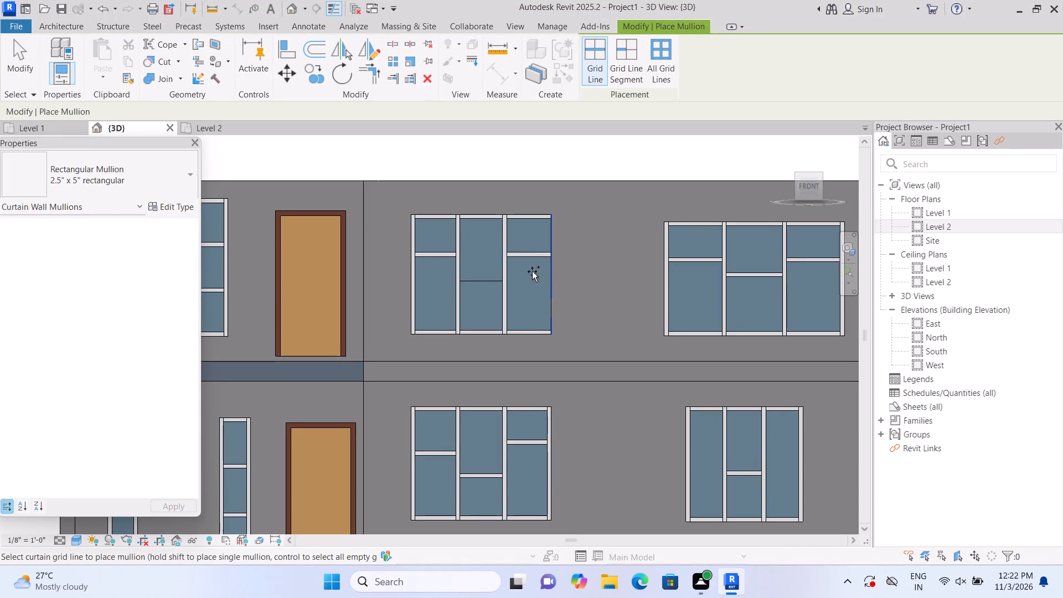
click(487, 282)
scroll(478, 275, down, 1)
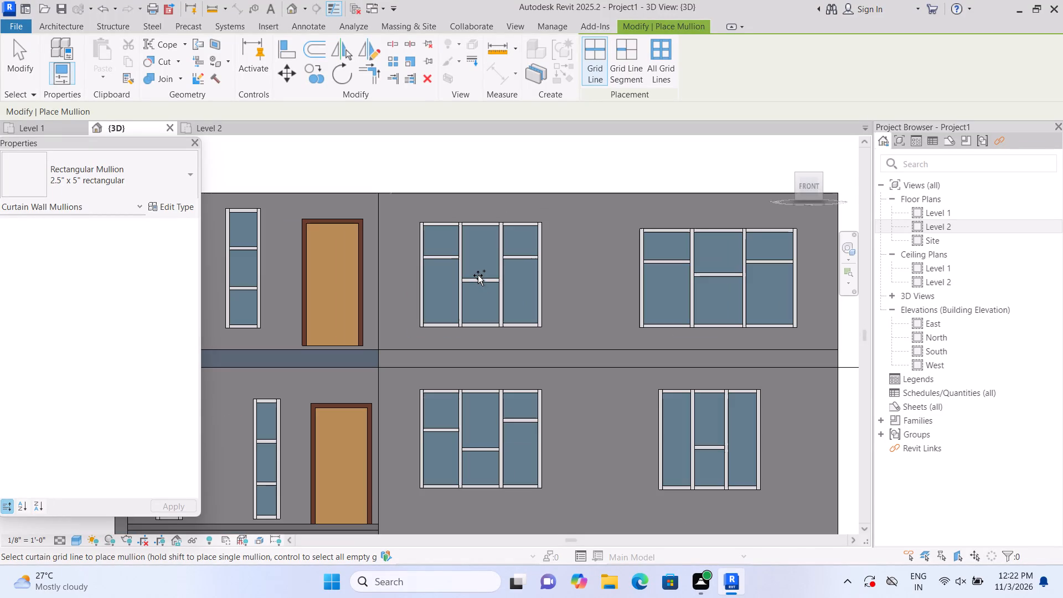
key(Escape)
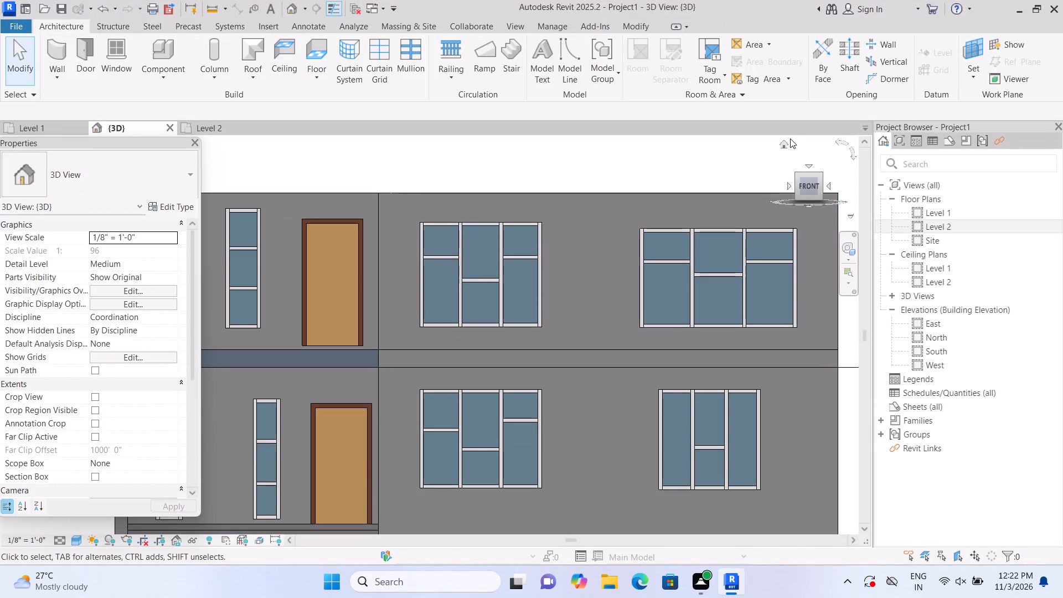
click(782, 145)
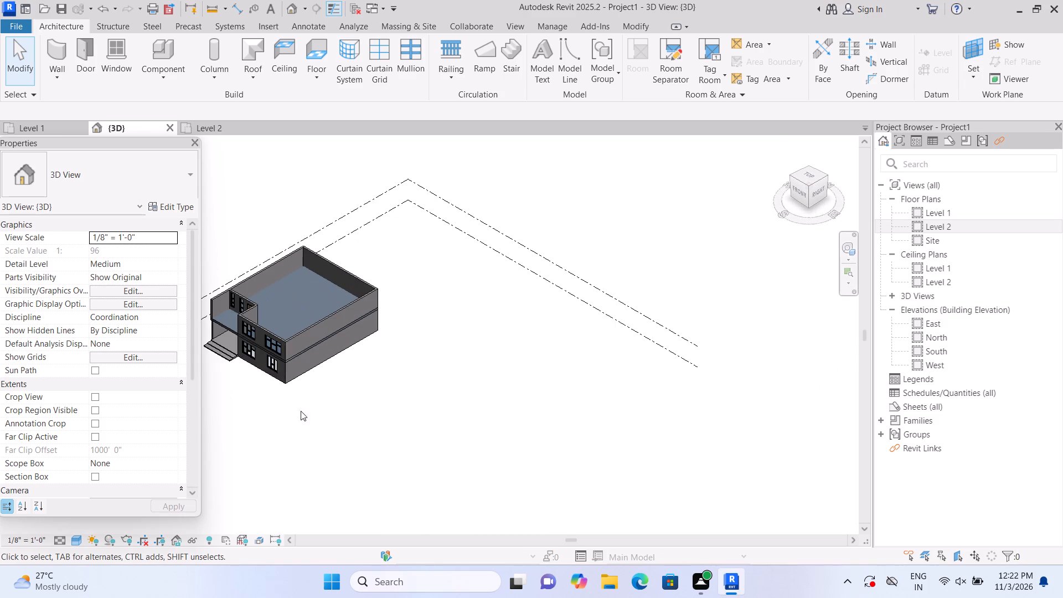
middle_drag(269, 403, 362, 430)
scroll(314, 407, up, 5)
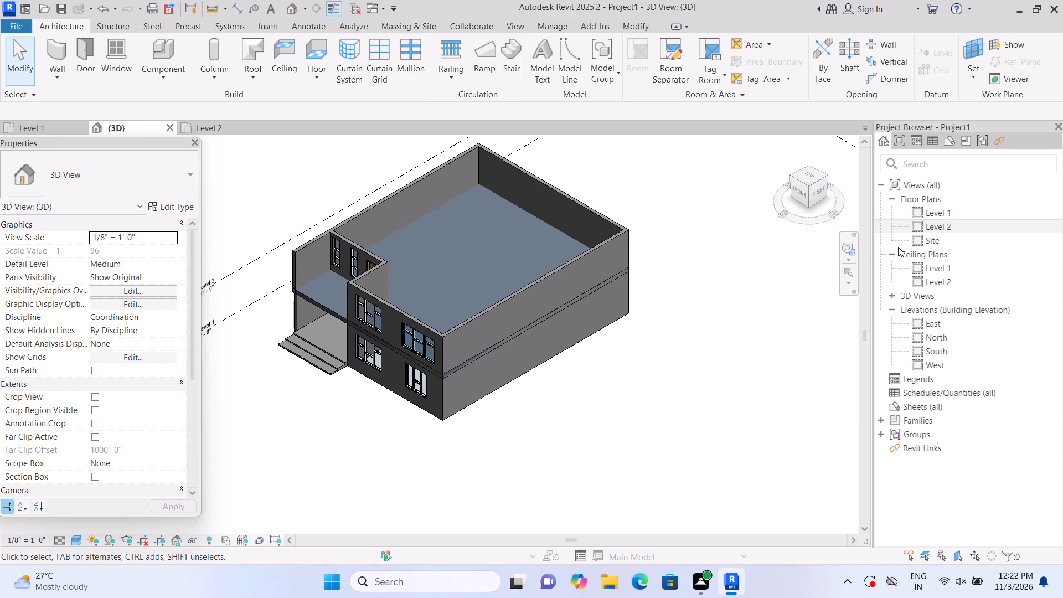
In the North elevation, draw a new level along the top of the upper walls, 10' above Level 2 at elevation 20' 0".
triple_click(920, 335)
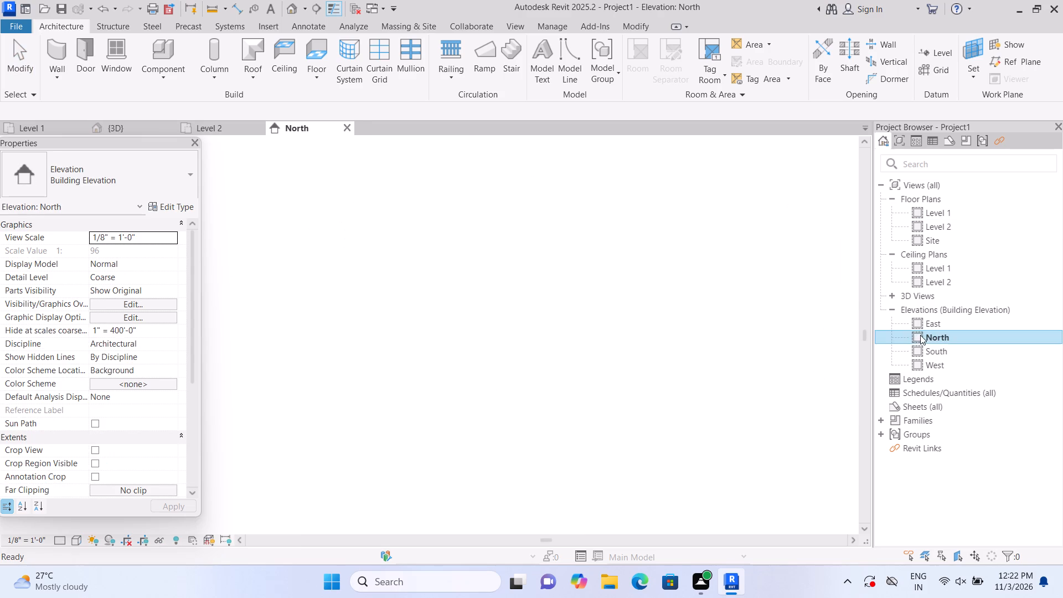
scroll(412, 290, down, 2)
middle_drag(433, 310, 457, 313)
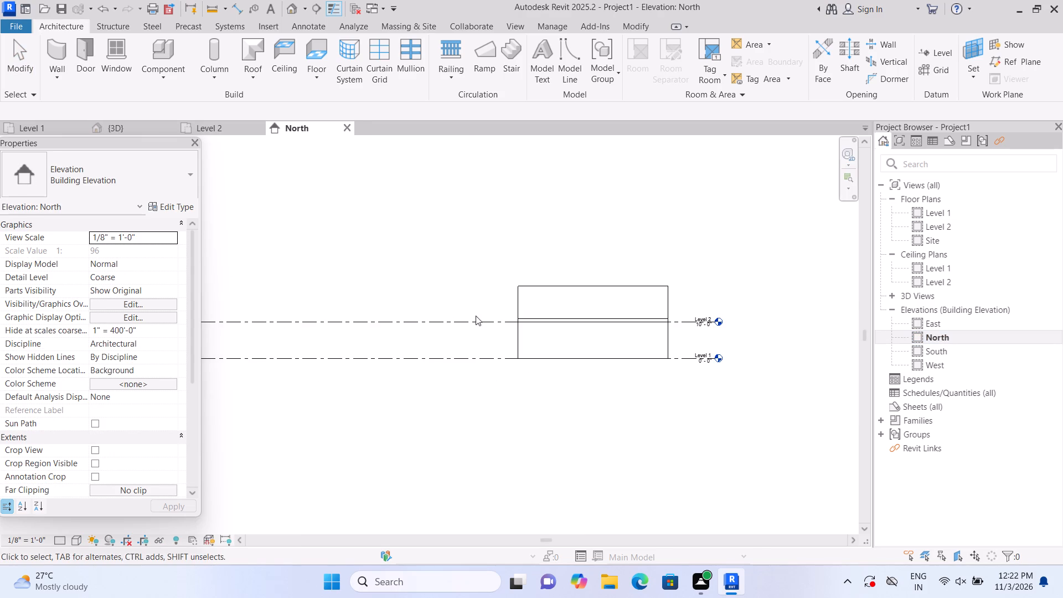
middle_drag(354, 279, 385, 292)
middle_drag(386, 301, 407, 310)
scroll(411, 310, down, 2)
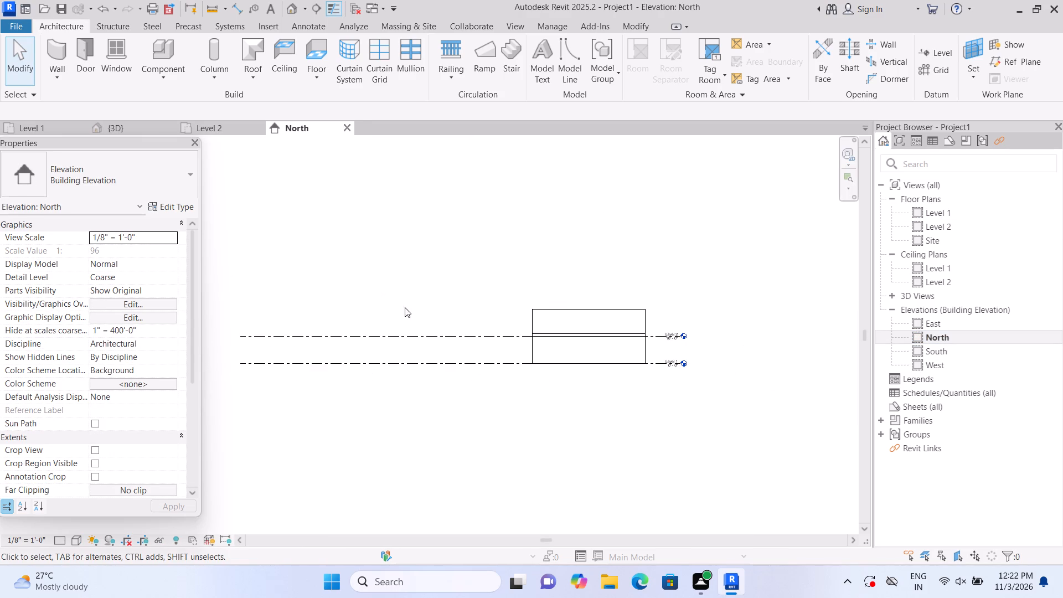
scroll(383, 308, up, 1)
middle_drag(395, 316, 414, 324)
scroll(421, 319, up, 1)
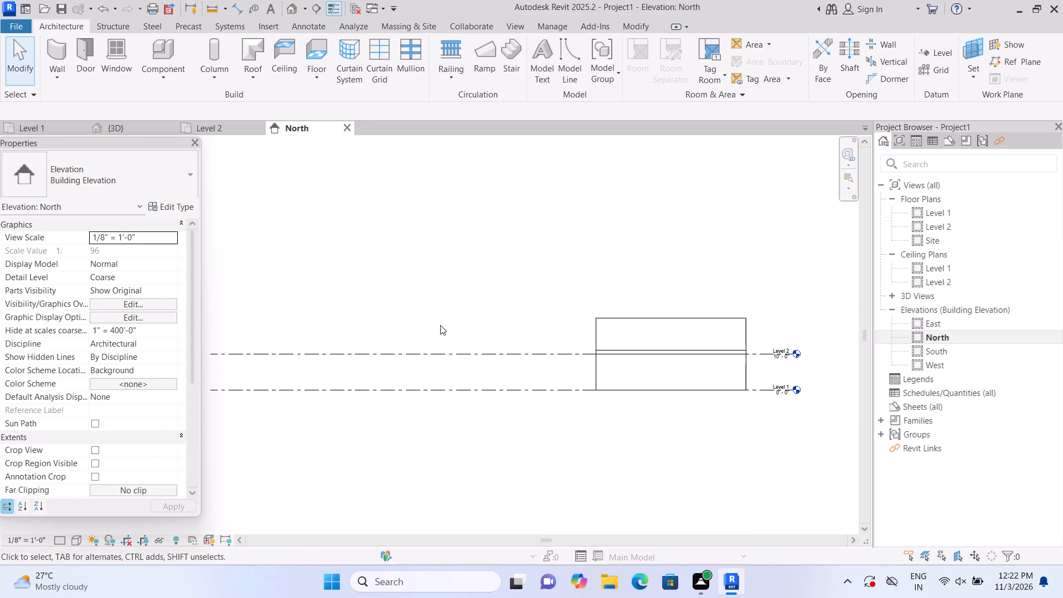
middle_drag(447, 328, 454, 329)
key(l)
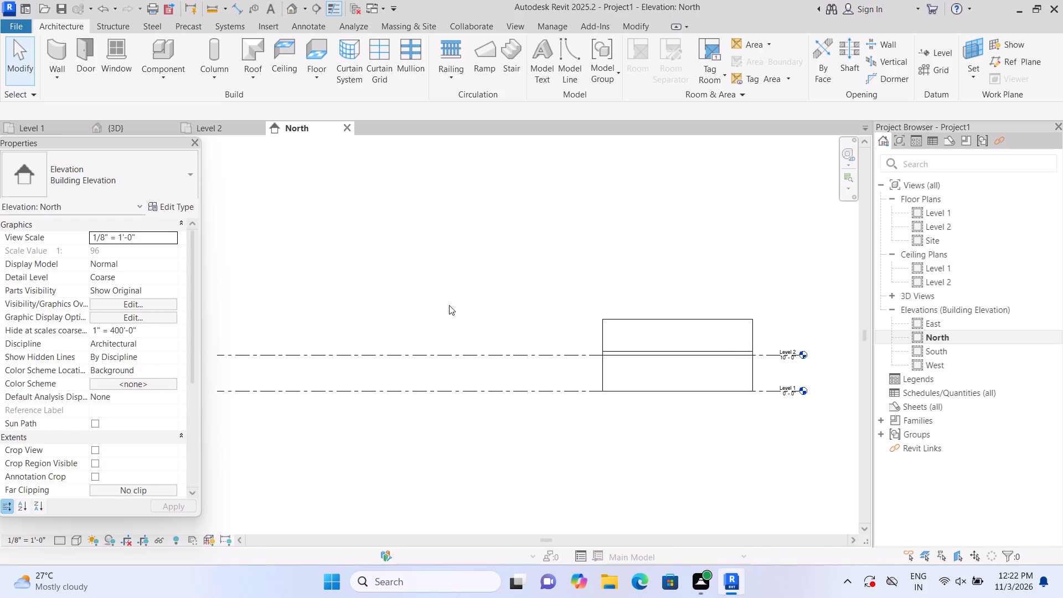
key(l)
click(590, 51)
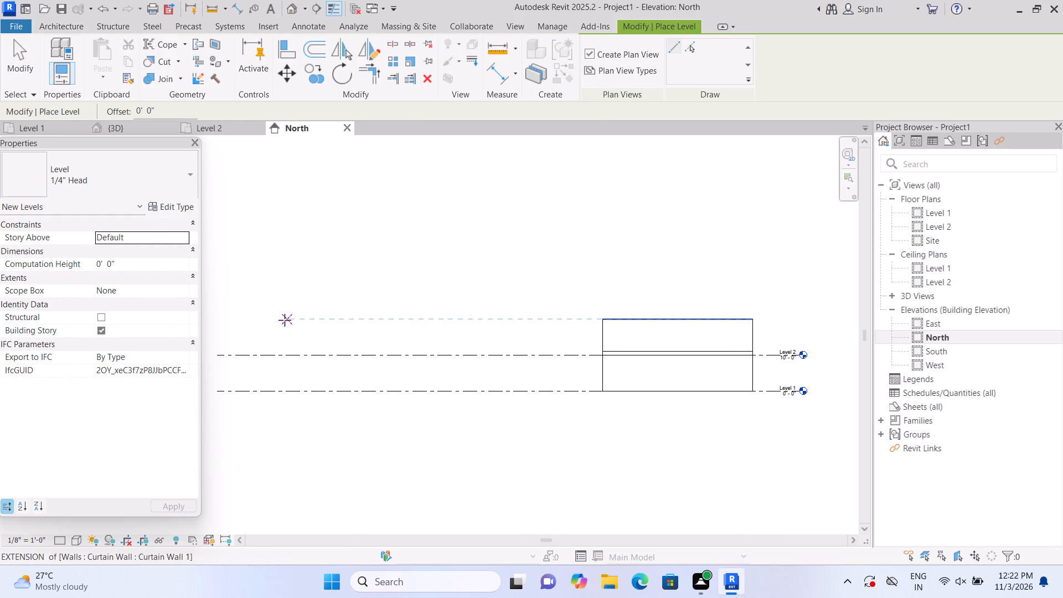
click(258, 320)
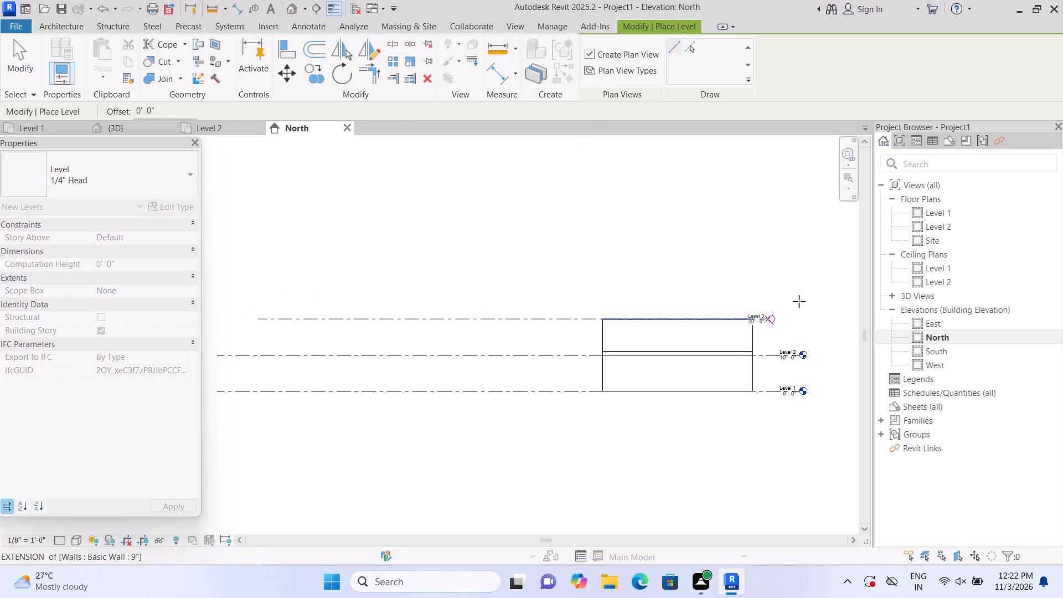
click(800, 301)
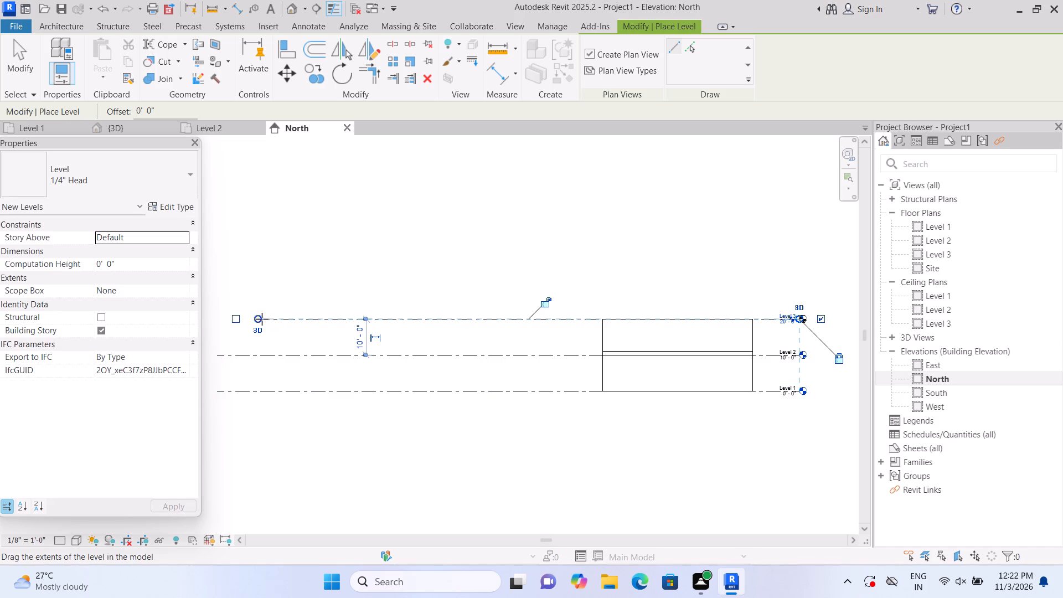
Extend the new 20' 0" level's headless end to align with the ends of the levels below.
drag(255, 318, 223, 319)
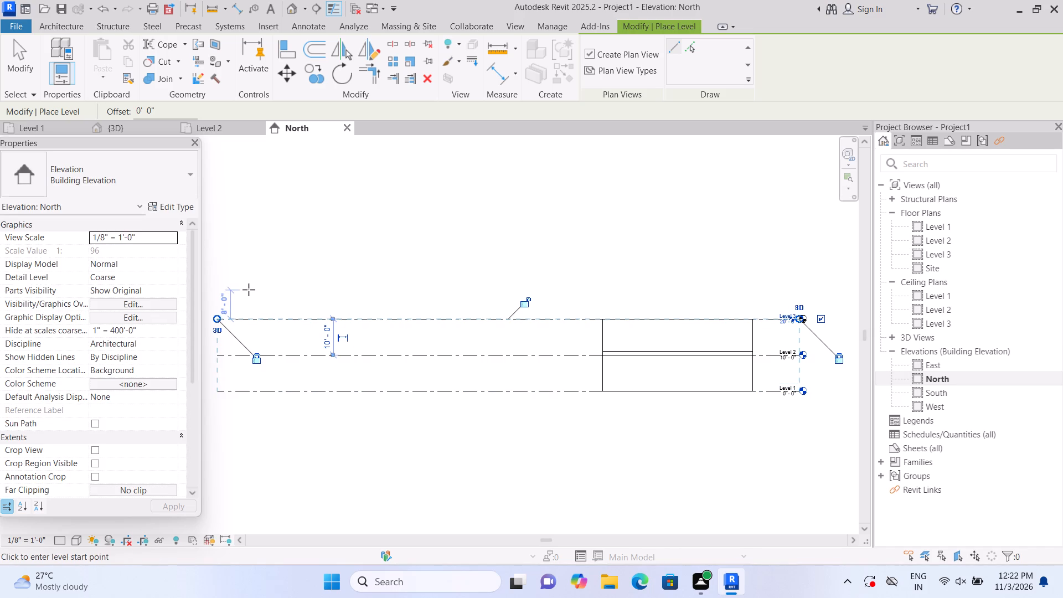
key(Escape)
key(Escape)
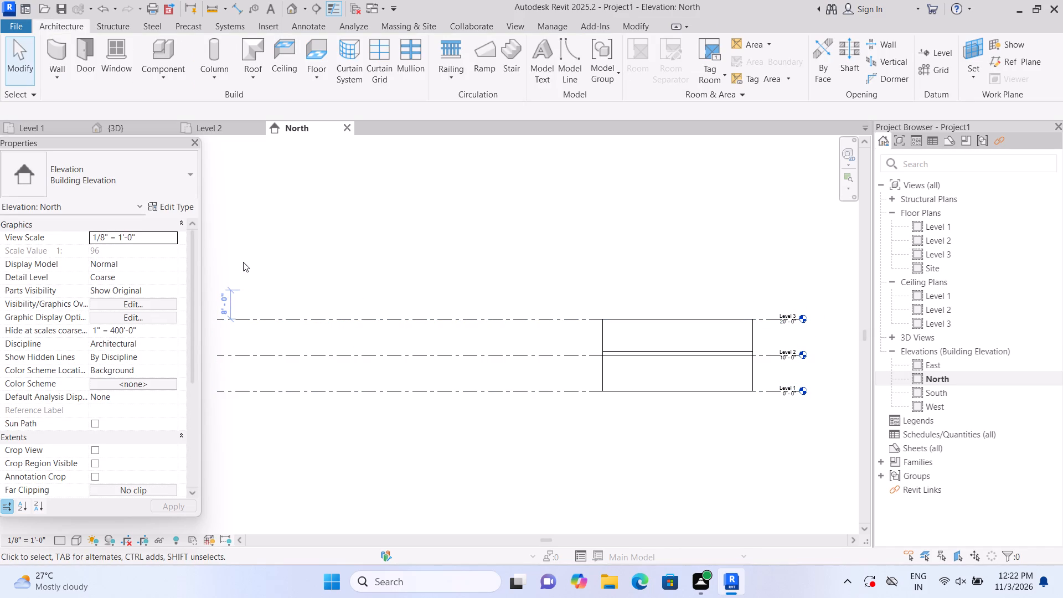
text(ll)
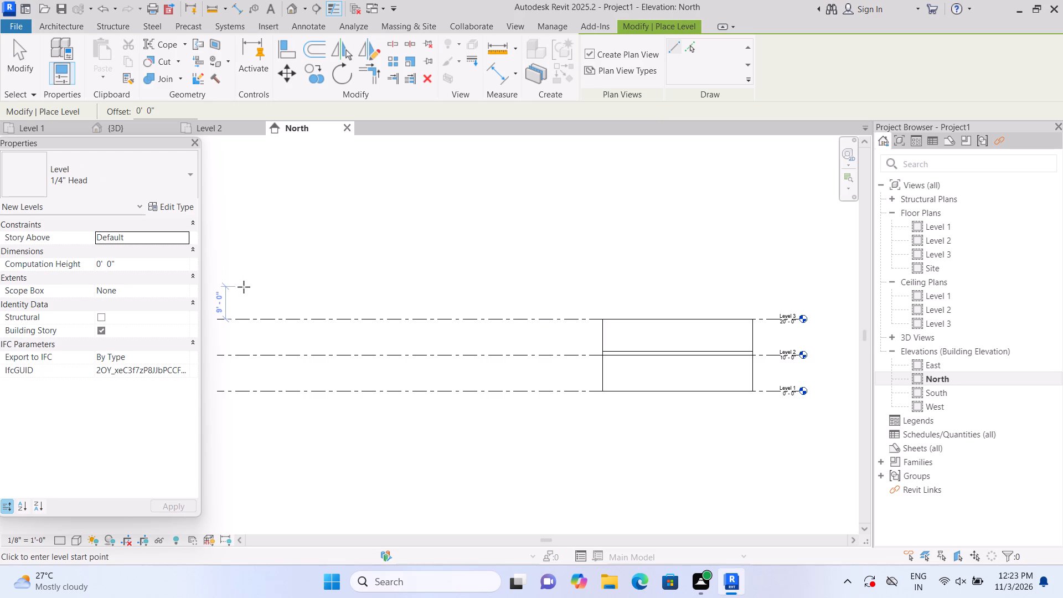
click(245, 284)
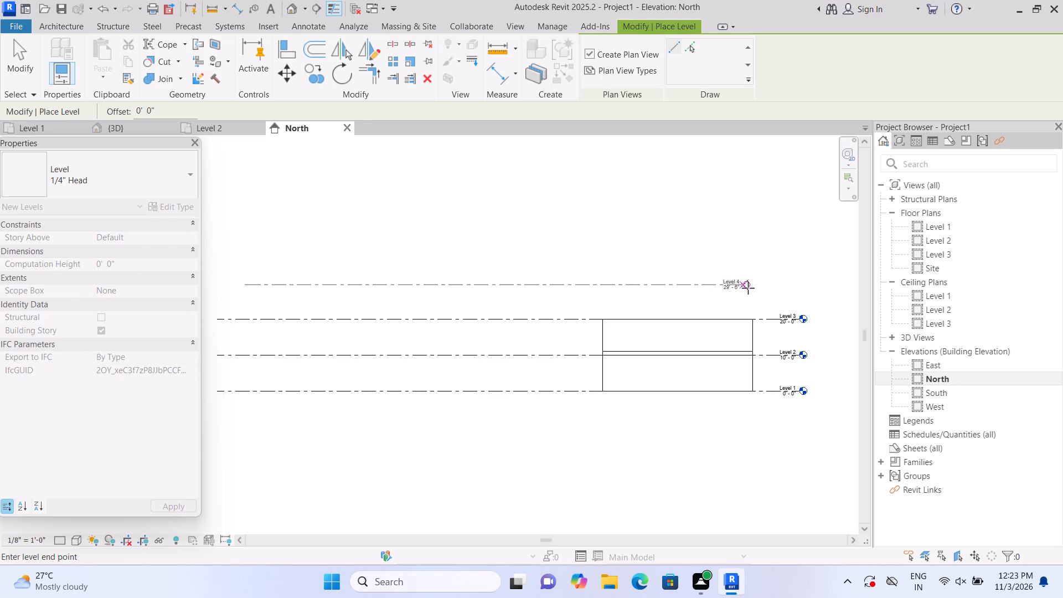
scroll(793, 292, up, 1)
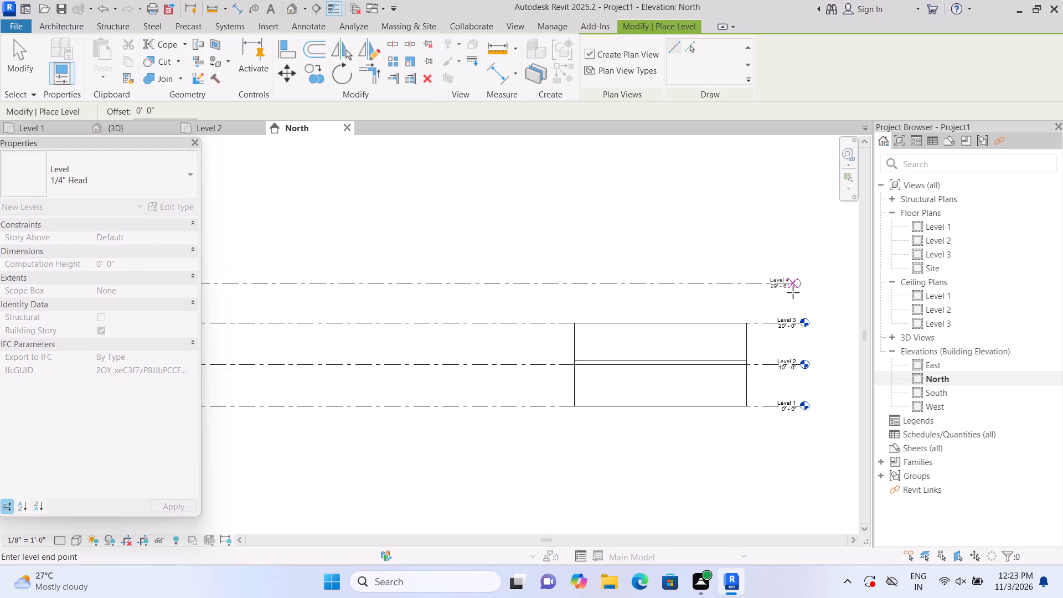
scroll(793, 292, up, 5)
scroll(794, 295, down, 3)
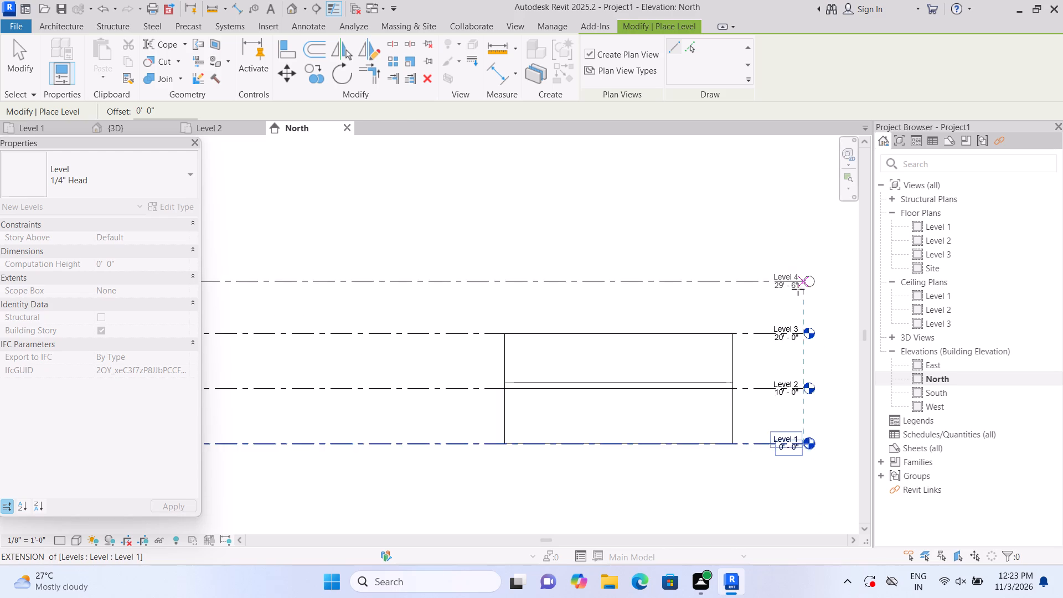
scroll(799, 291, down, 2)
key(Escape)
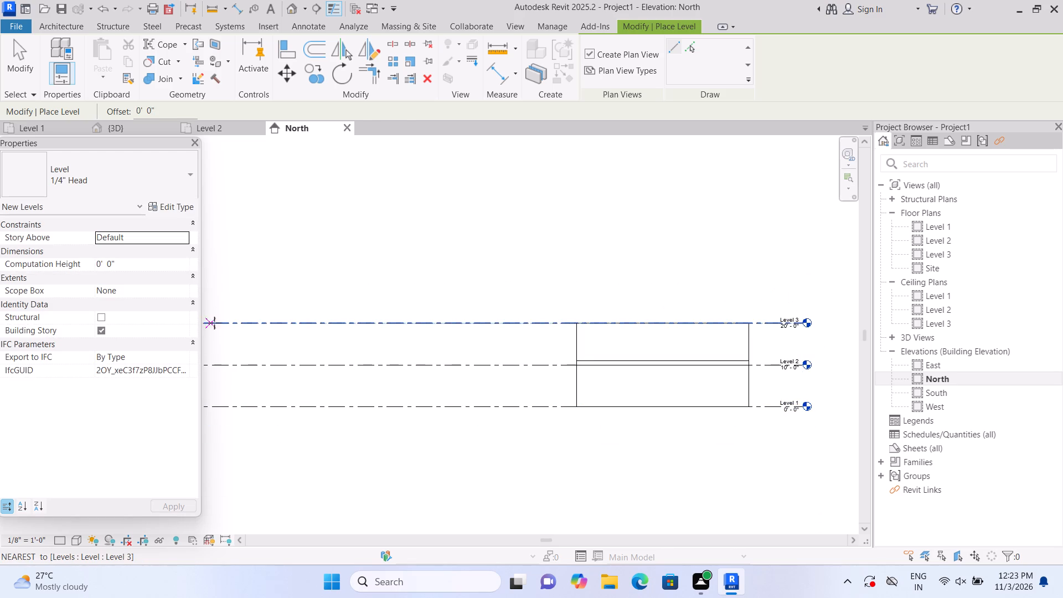
Draw a level 10' above Level 3 at elevation 30' 0", with both ends aligned to the levels below.
middle_drag(261, 319, 303, 318)
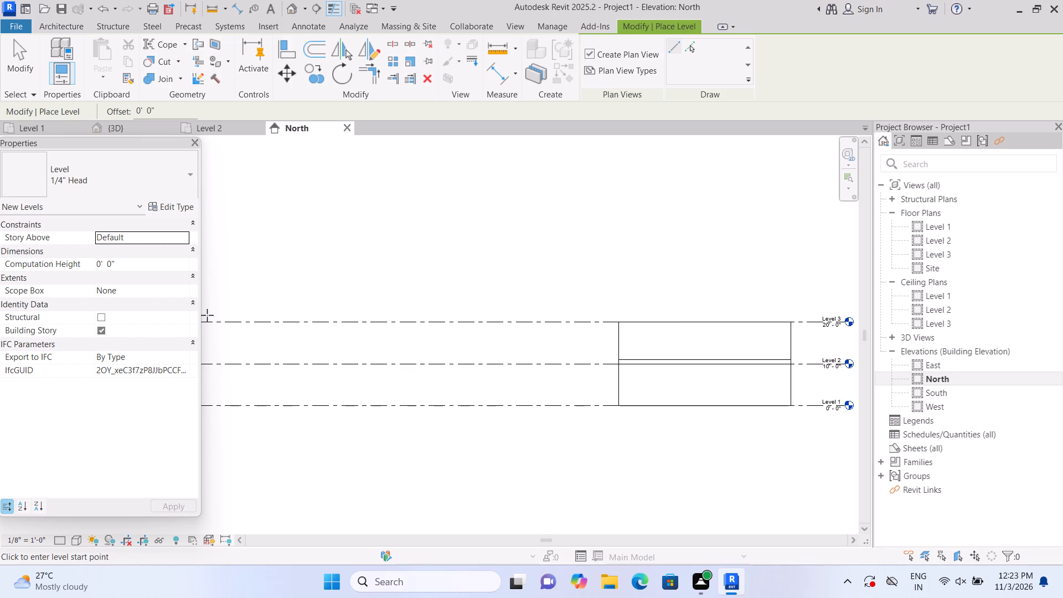
scroll(283, 322, down, 4)
middle_drag(252, 317, 321, 320)
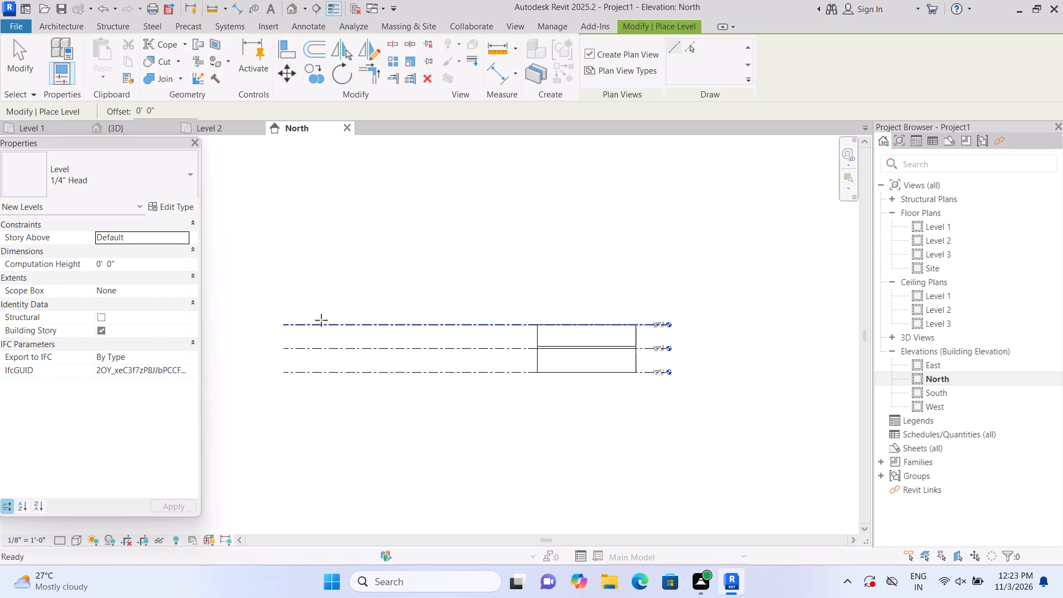
scroll(310, 316, up, 3)
middle_drag(333, 304, 283, 304)
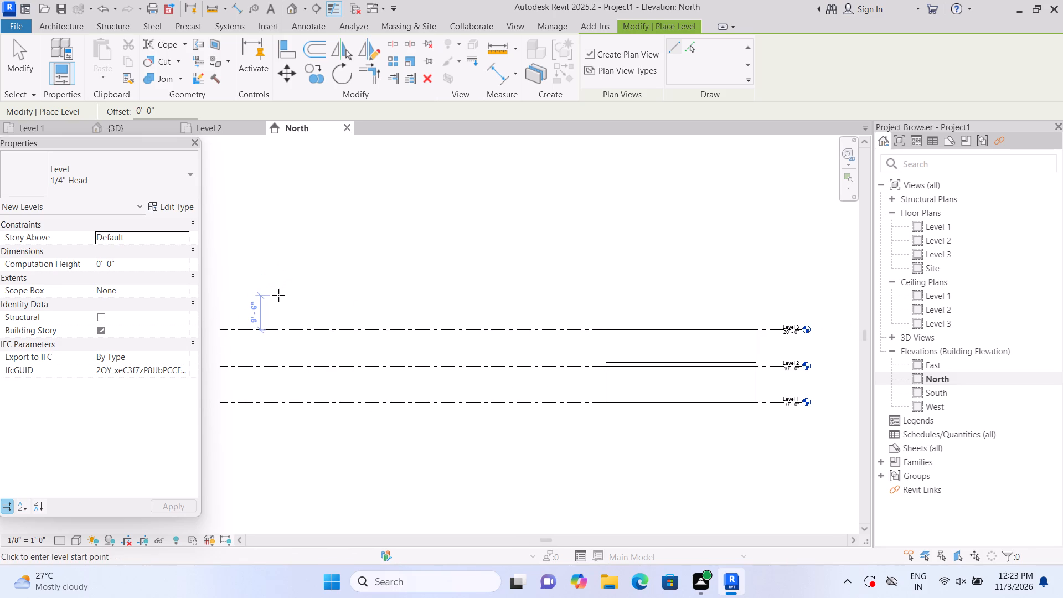
click(275, 293)
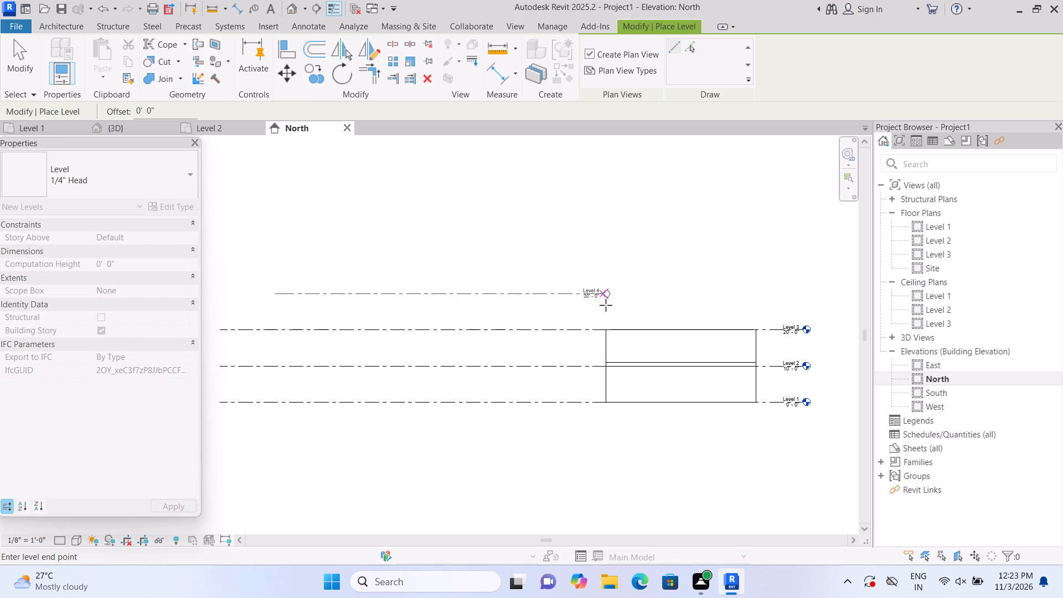
click(799, 315)
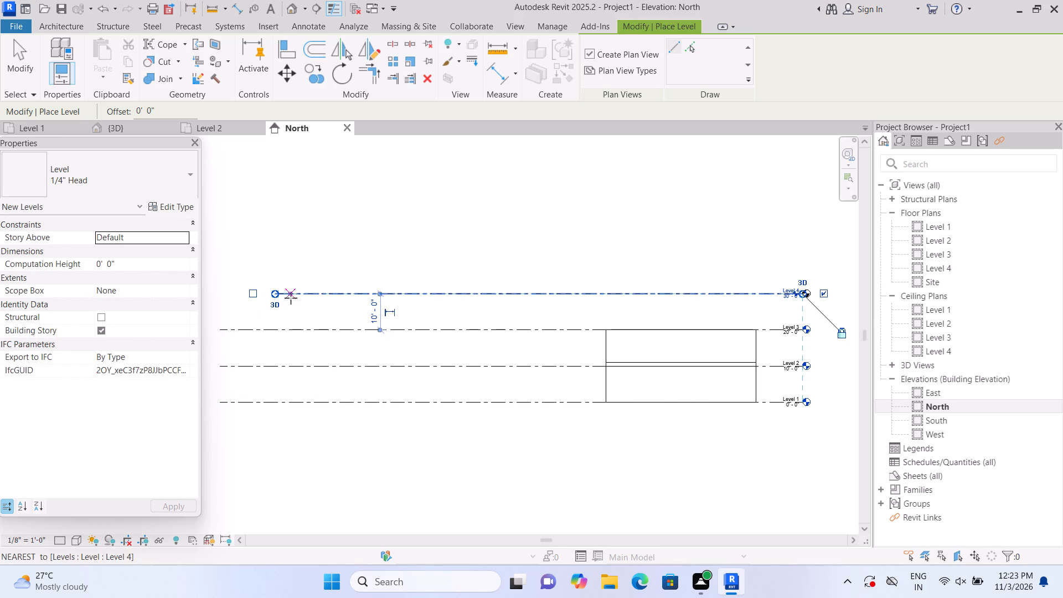
drag(274, 293, 222, 297)
double_click(222, 297)
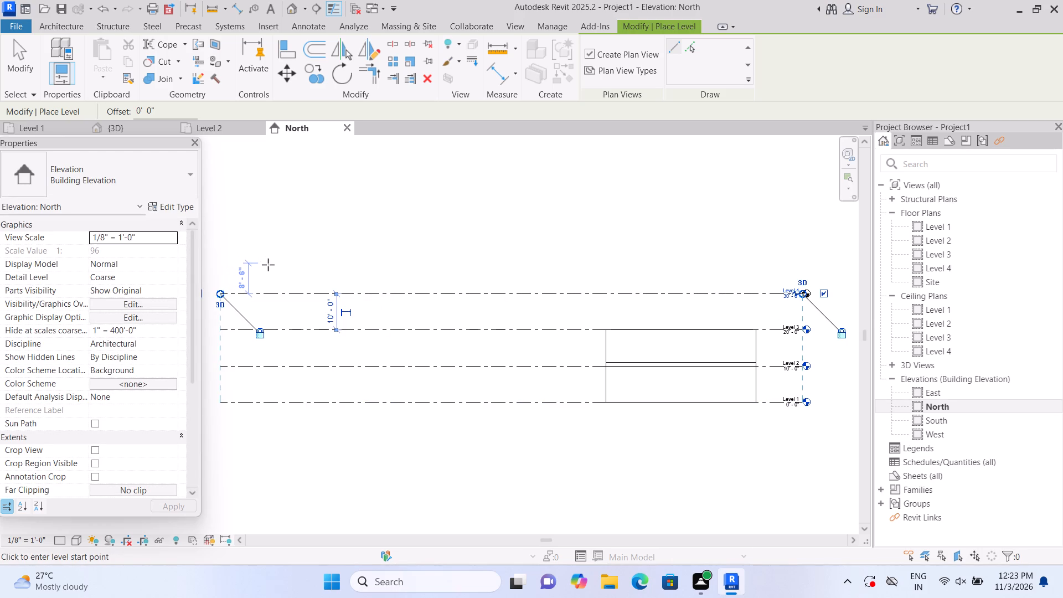
key(Escape)
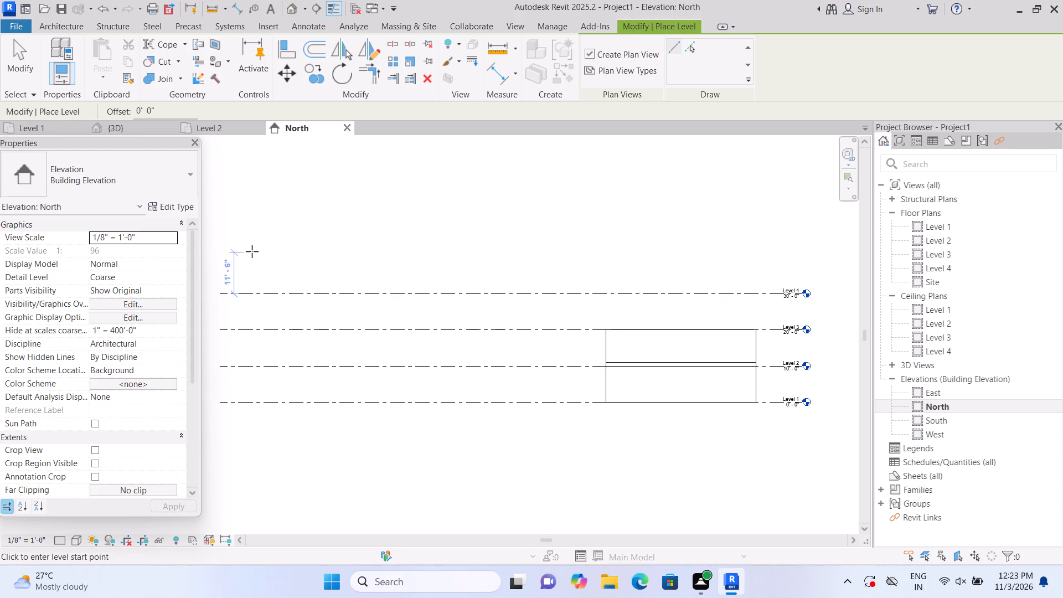
double_click(251, 257)
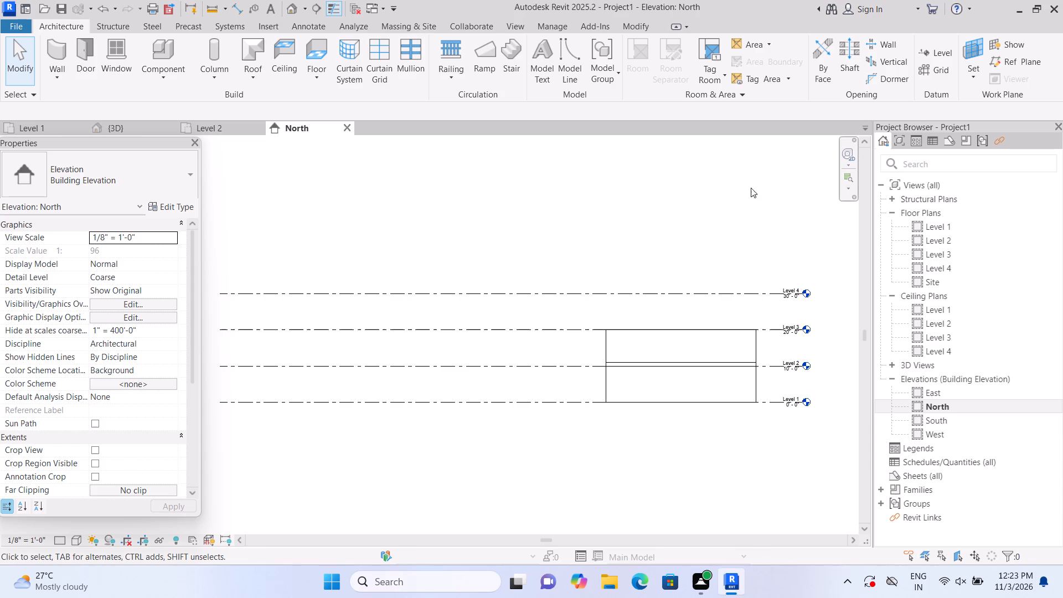
Draw a level 10' above Level 4 at elevation 40' 0", with both ends aligned to the levels below.
key(l)
key(l)
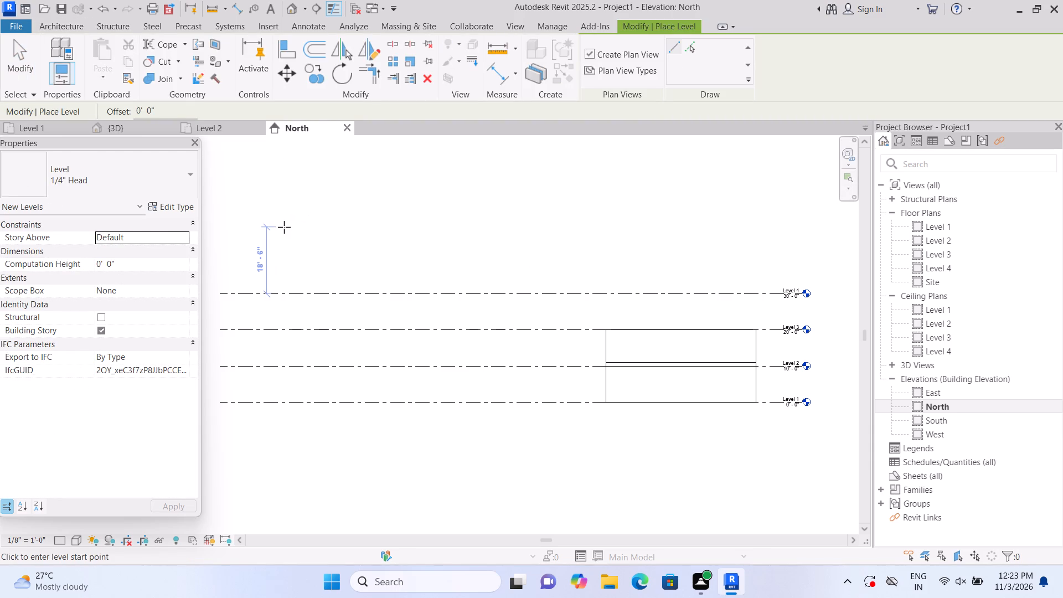
click(267, 258)
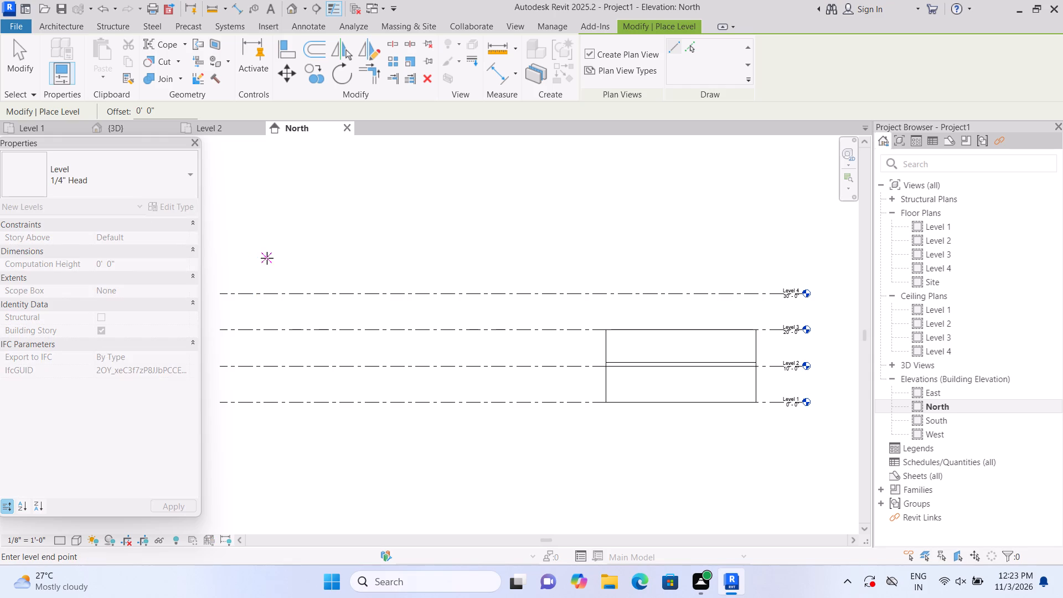
click(808, 277)
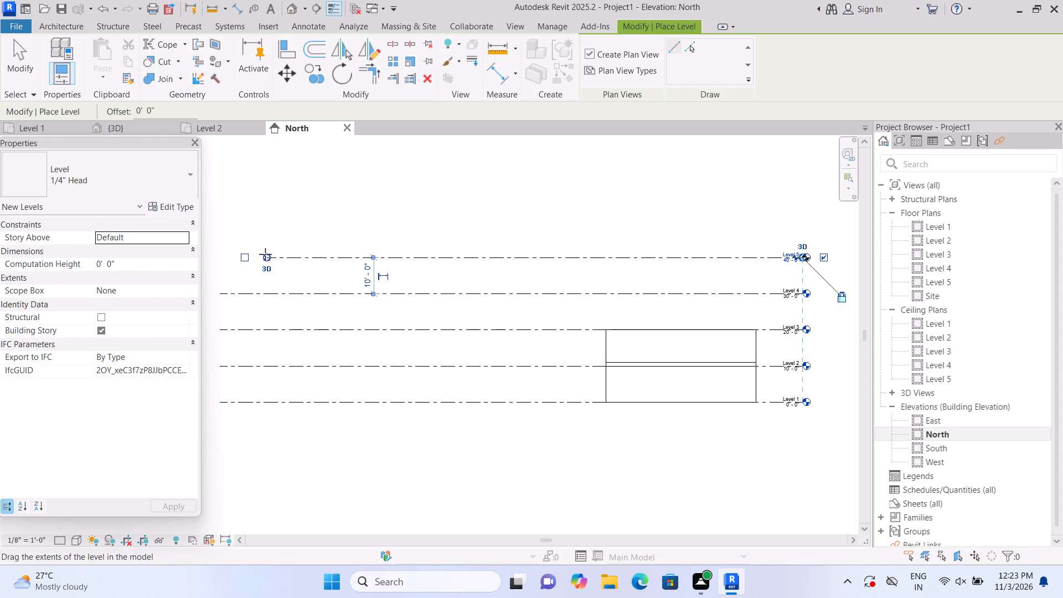
drag(266, 257, 225, 263)
click(225, 263)
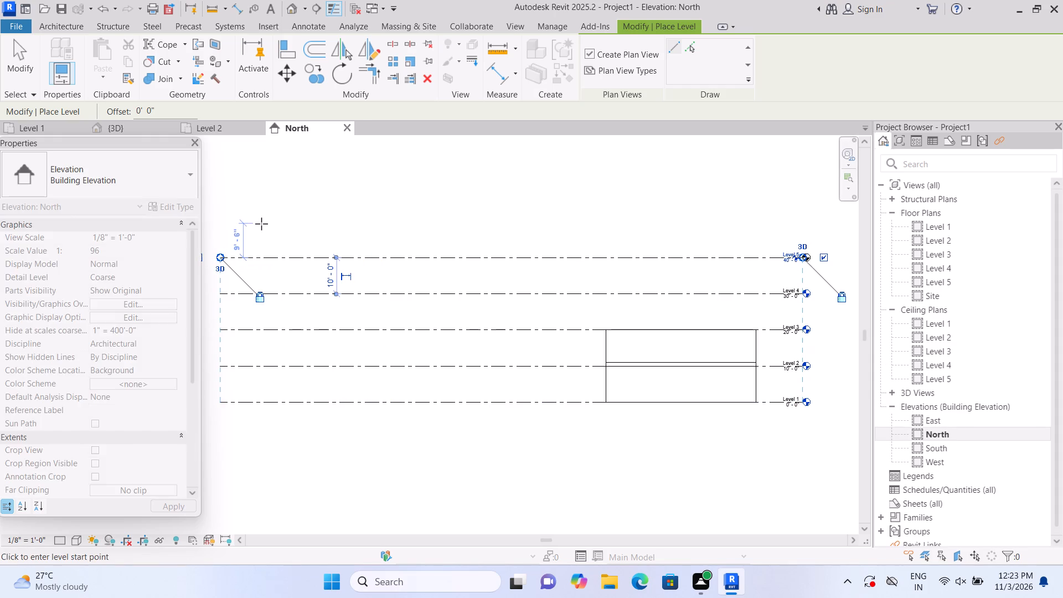
key(Escape)
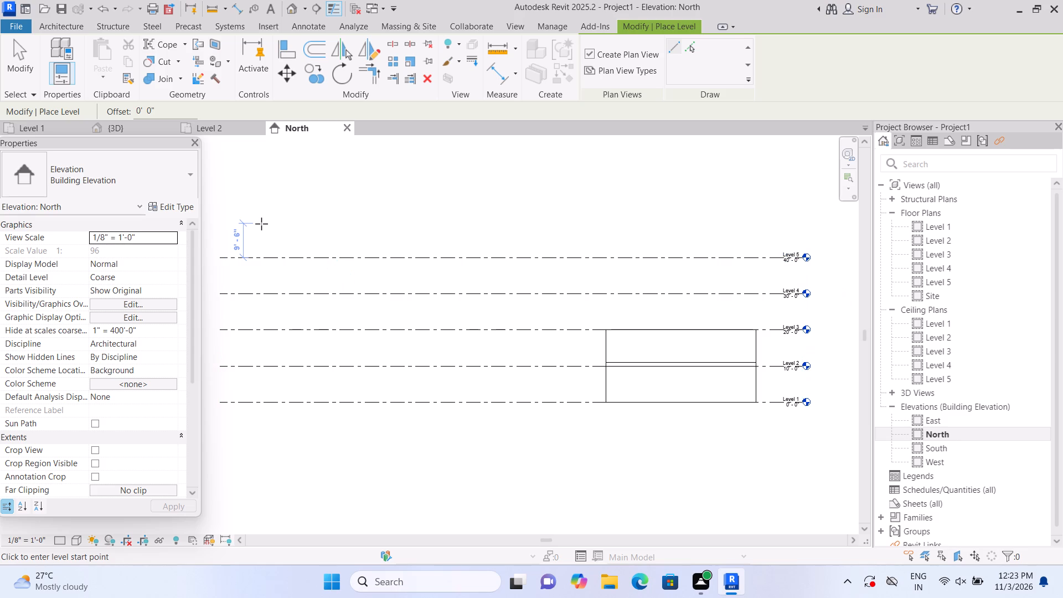
key(Escape)
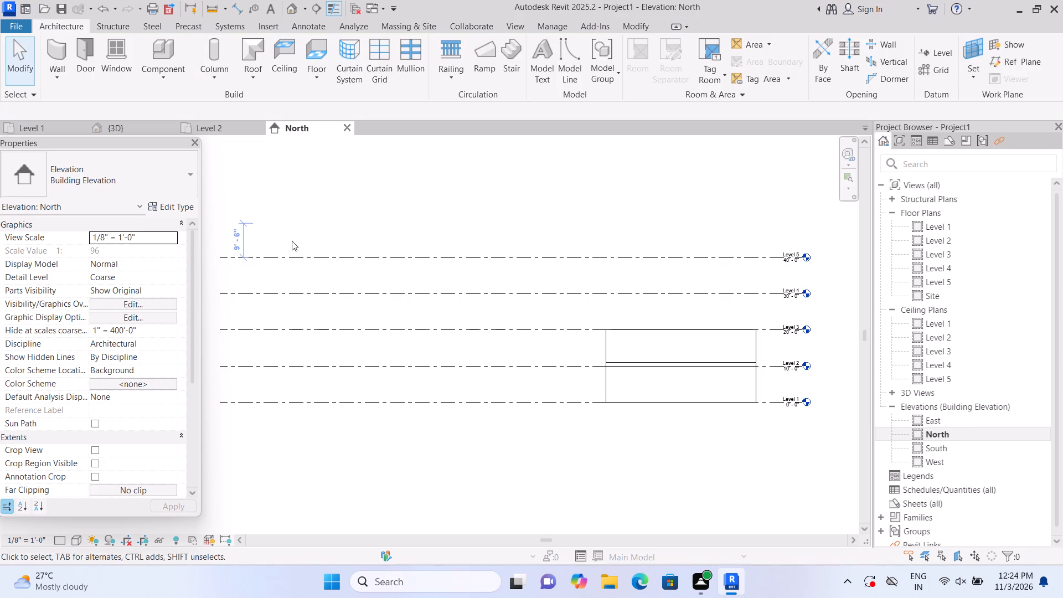
key(Escape)
In the Level 3 floor plan, set the underlay's base level to Level 2.
scroll(289, 245, down, 1)
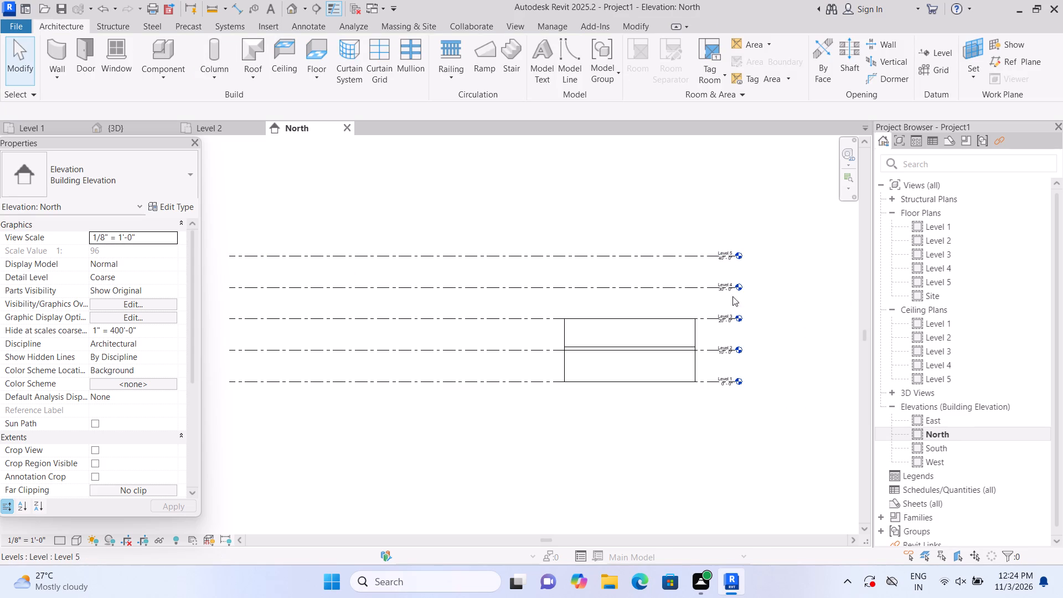
double_click(919, 254)
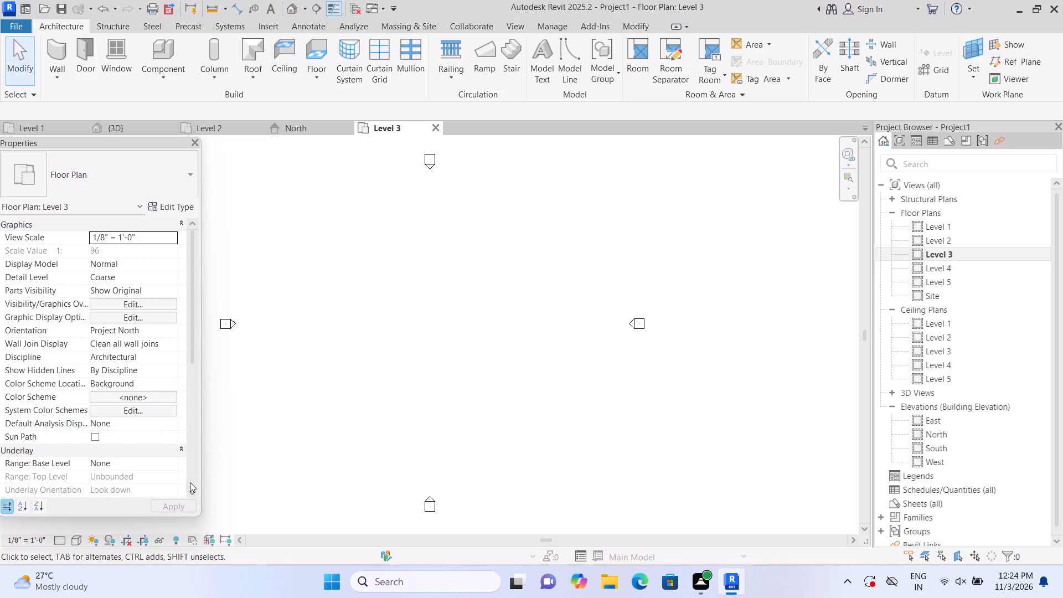
click(182, 448)
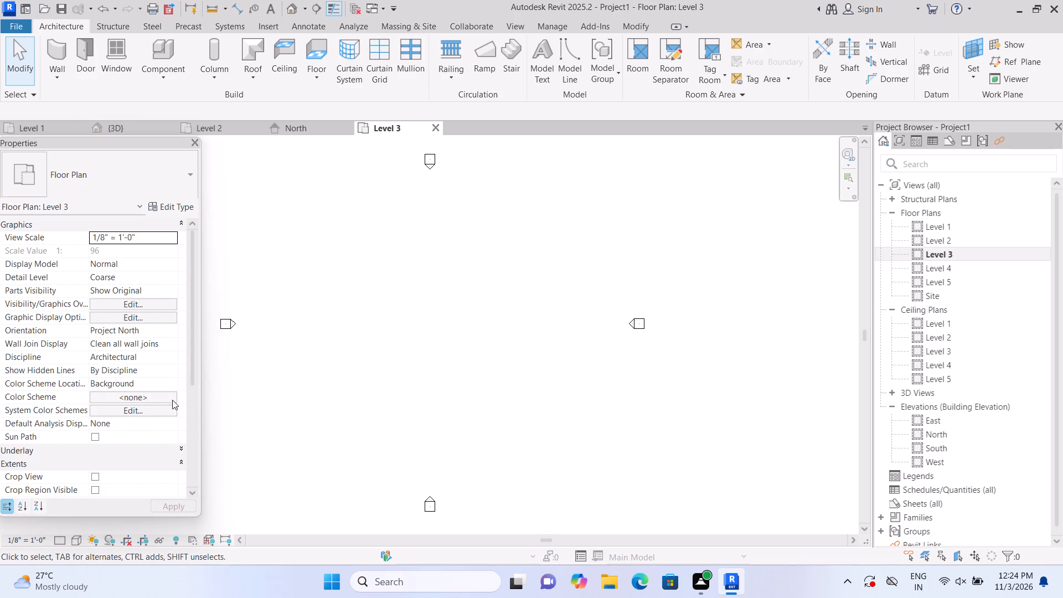
double_click(179, 447)
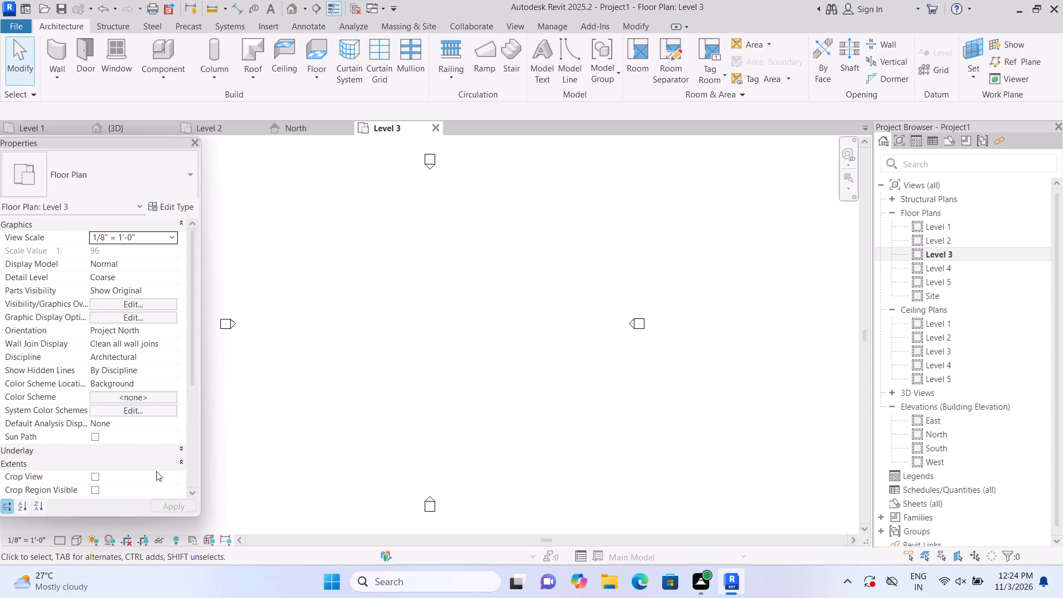
click(180, 444)
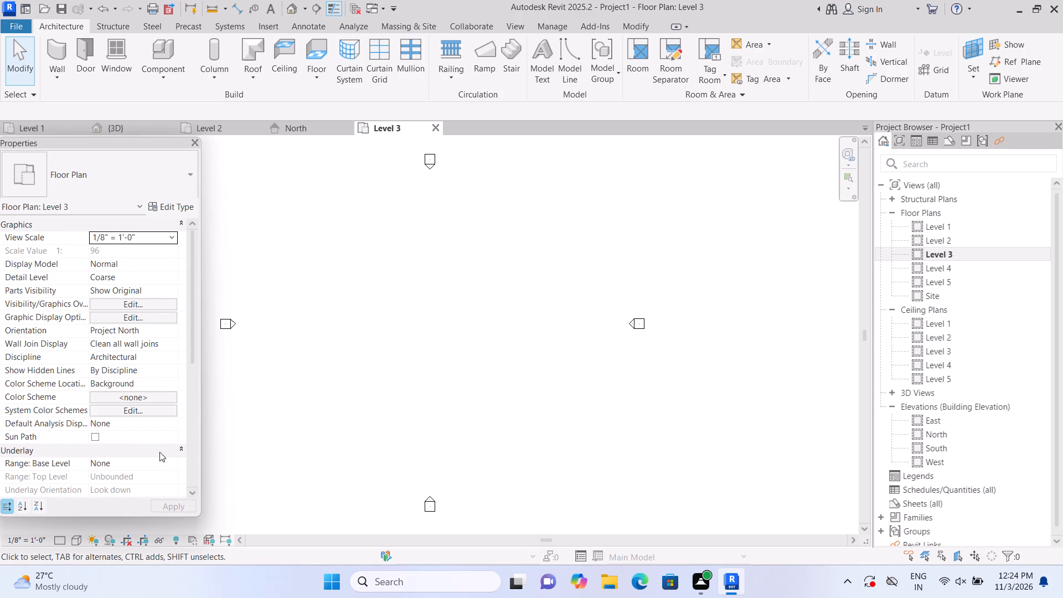
click(146, 459)
click(174, 459)
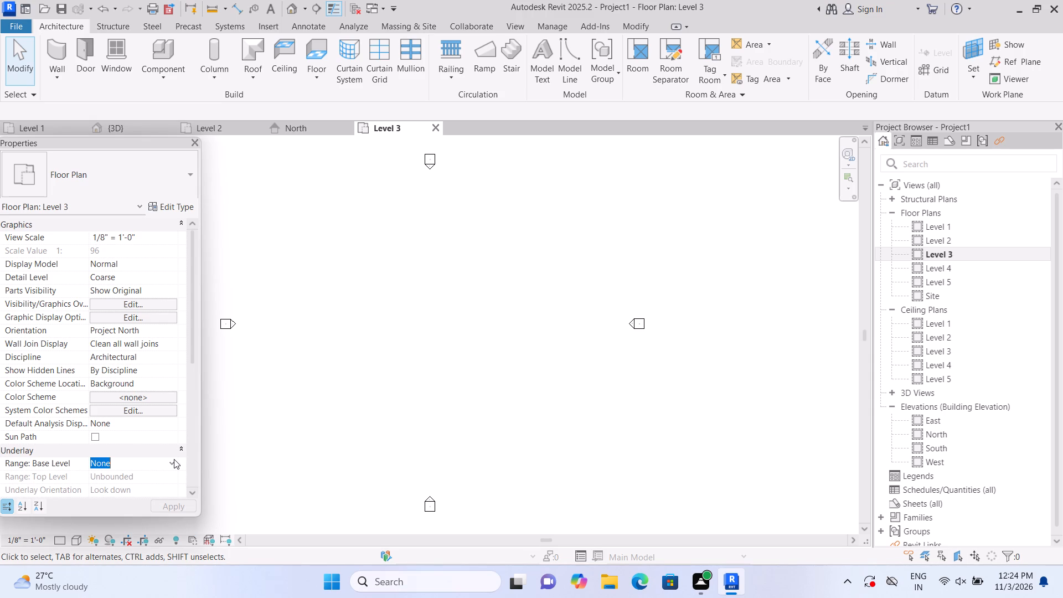
click(129, 496)
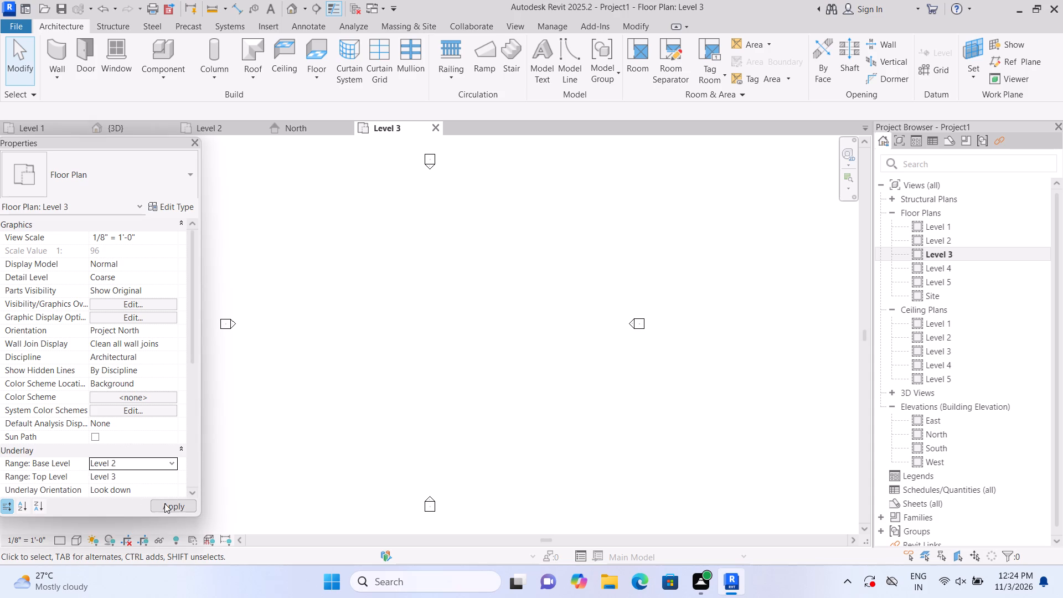
double_click(165, 503)
Begin a footprint roof on Level 3 using the Basic Roof Generic - 12" type.
middle_drag(216, 443, 313, 417)
scroll(317, 416, up, 3)
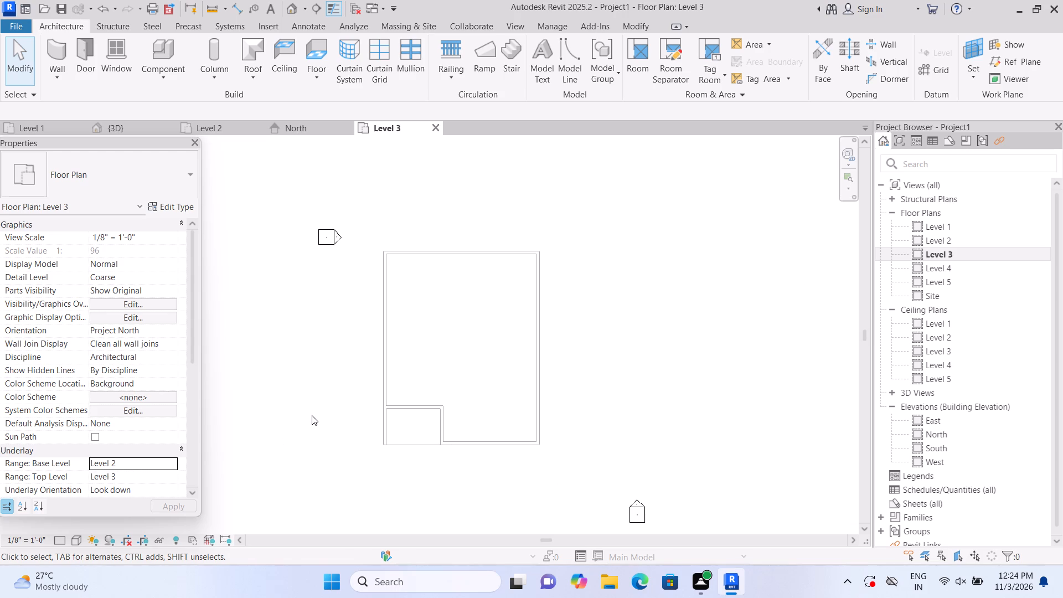
scroll(323, 423, up, 1)
middle_drag(323, 424, 288, 428)
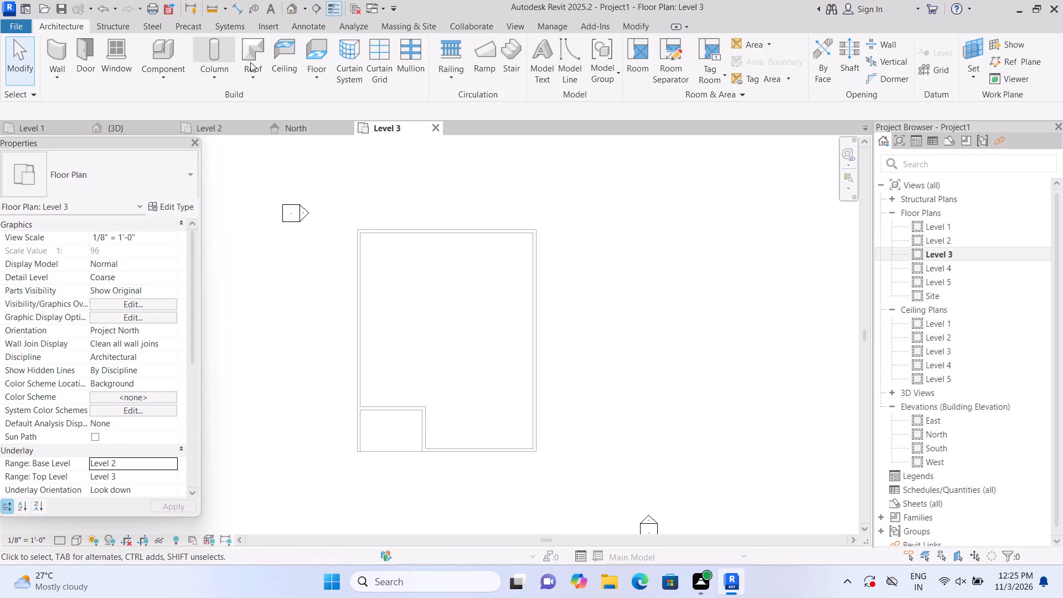
double_click(253, 78)
click(249, 83)
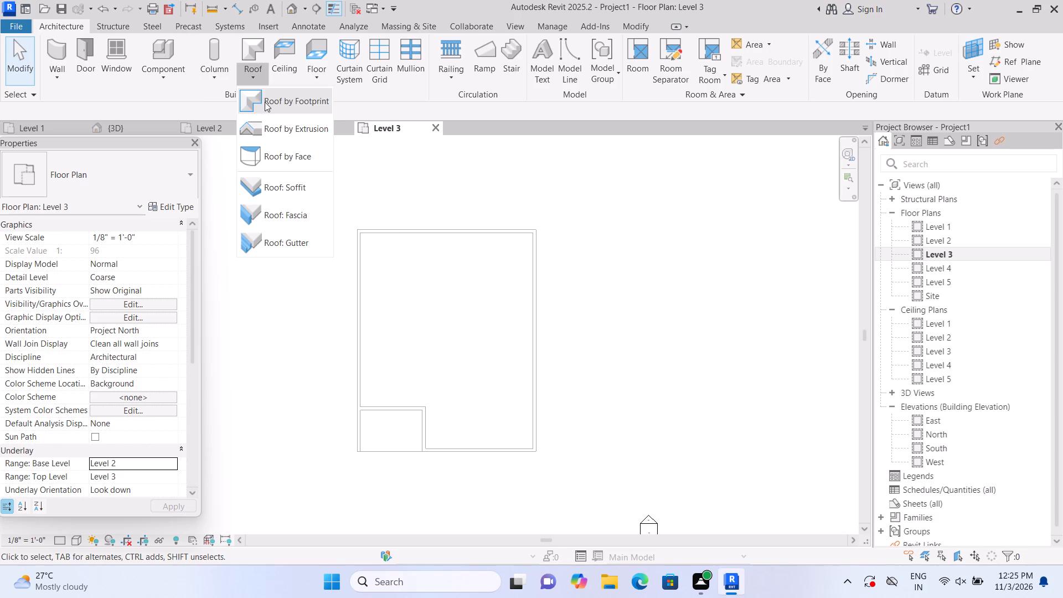
click(265, 102)
middle_drag(398, 255, 389, 223)
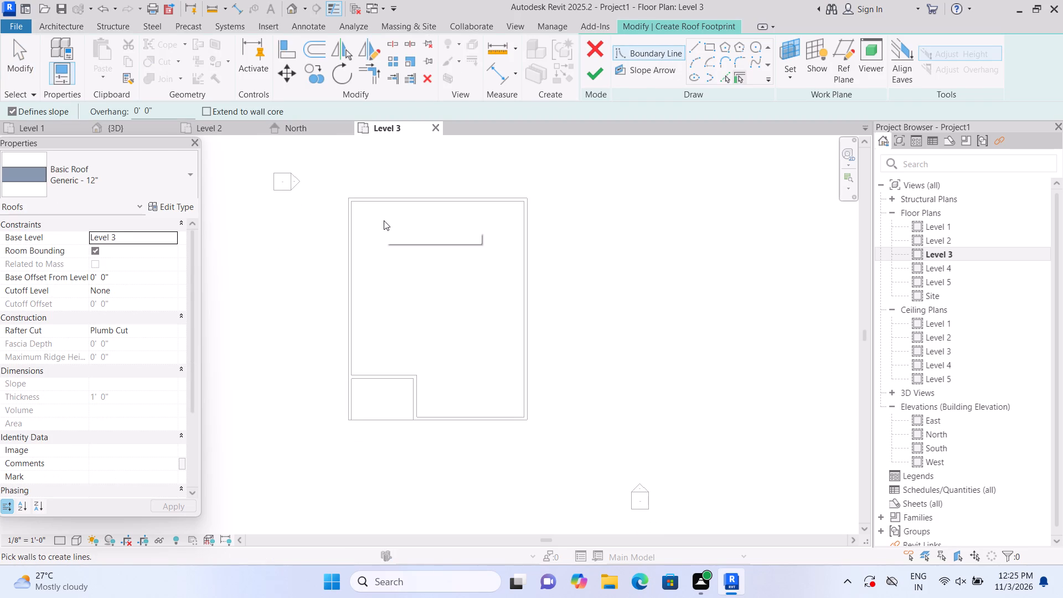
scroll(354, 216, up, 1)
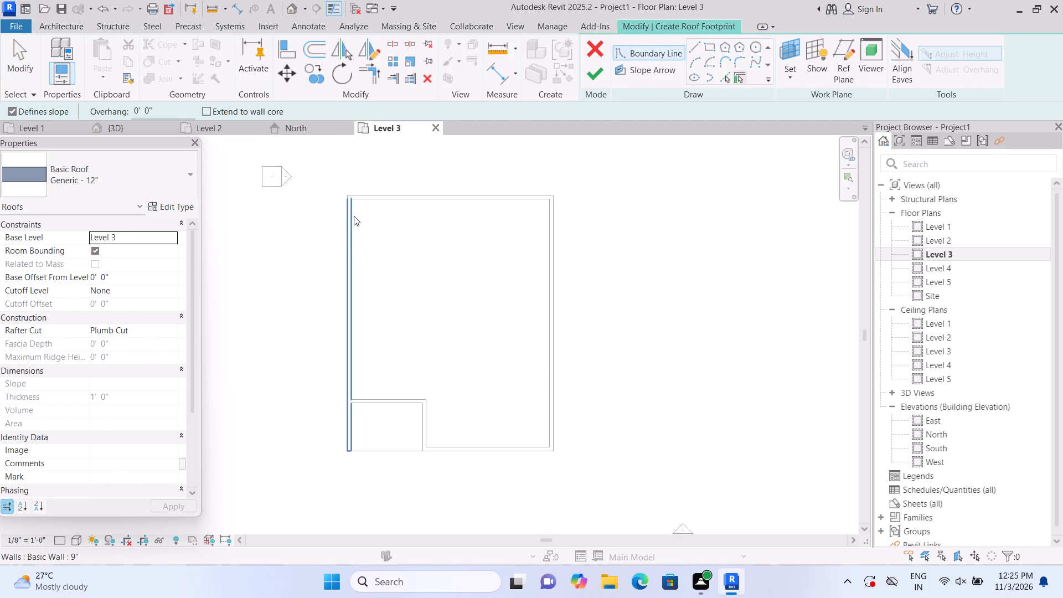
scroll(354, 216, up, 2)
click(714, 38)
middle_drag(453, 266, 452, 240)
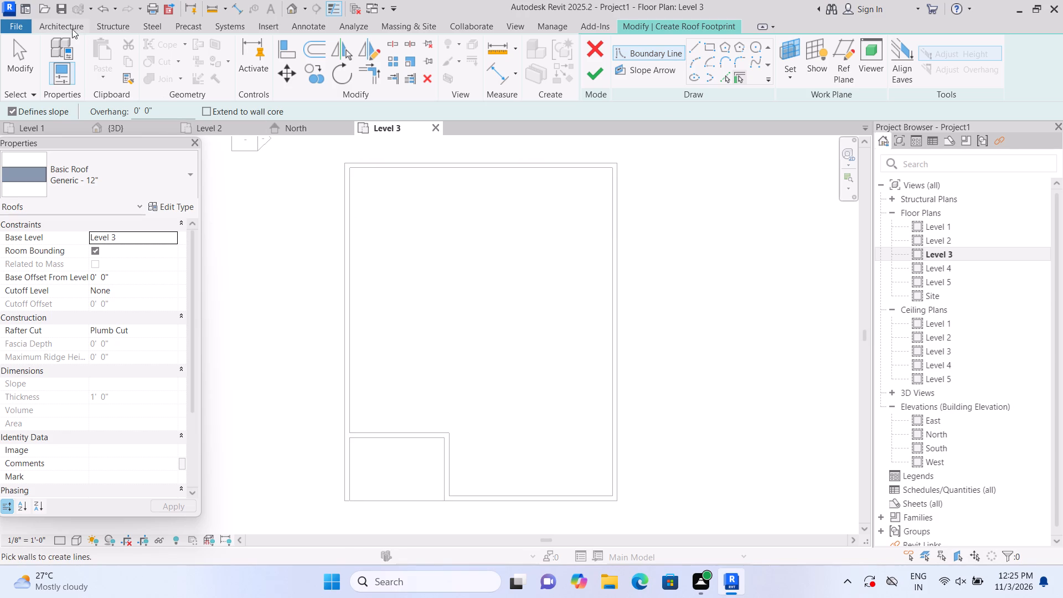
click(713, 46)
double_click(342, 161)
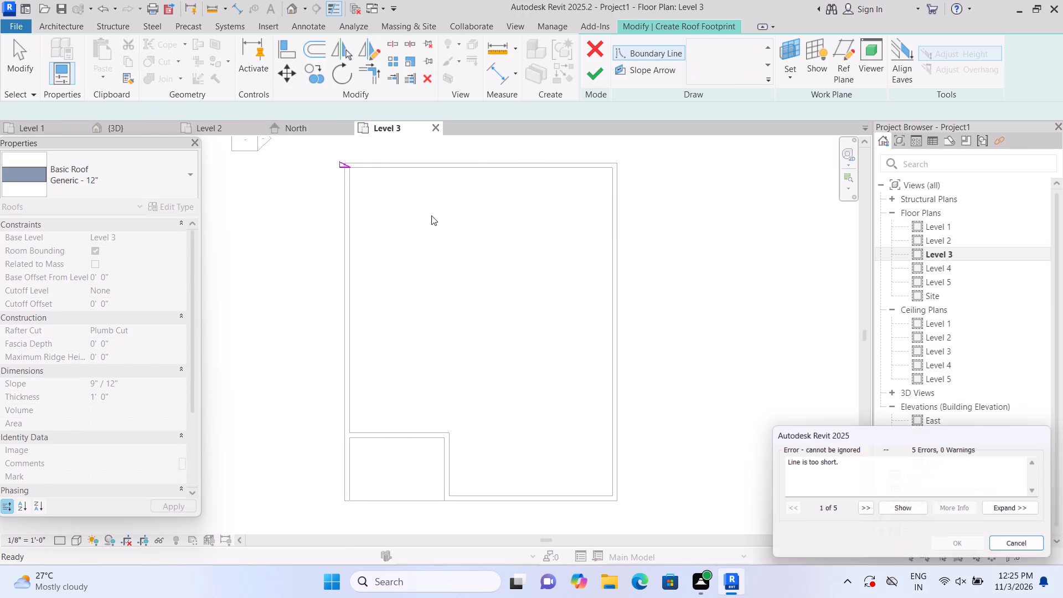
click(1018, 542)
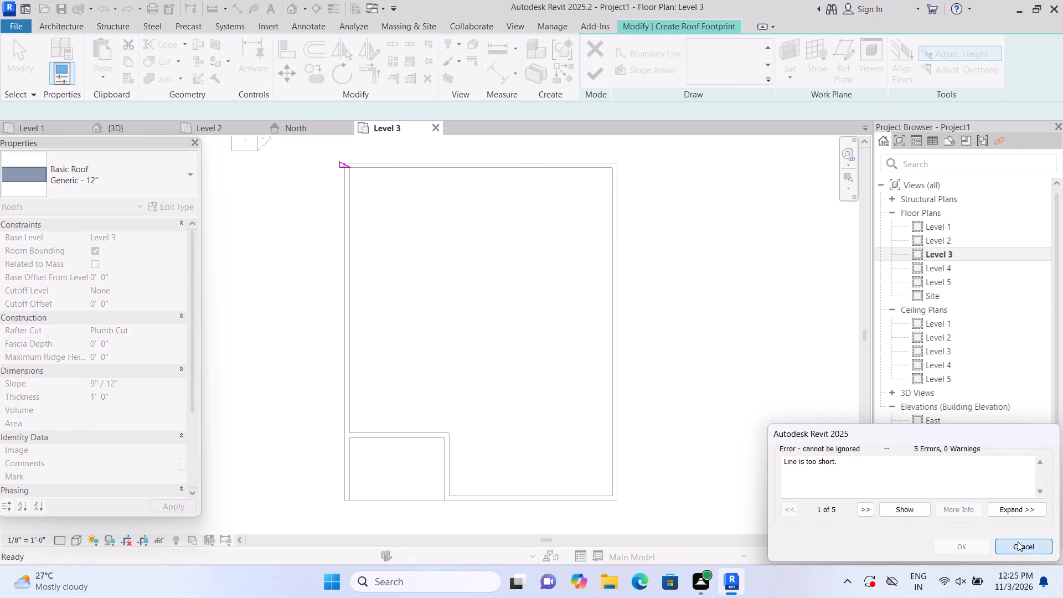
Draw a rectangular, slope-defining roof boundary 51' 6" long between the house's opposite outer wall corners, and finish the roof.
click(709, 44)
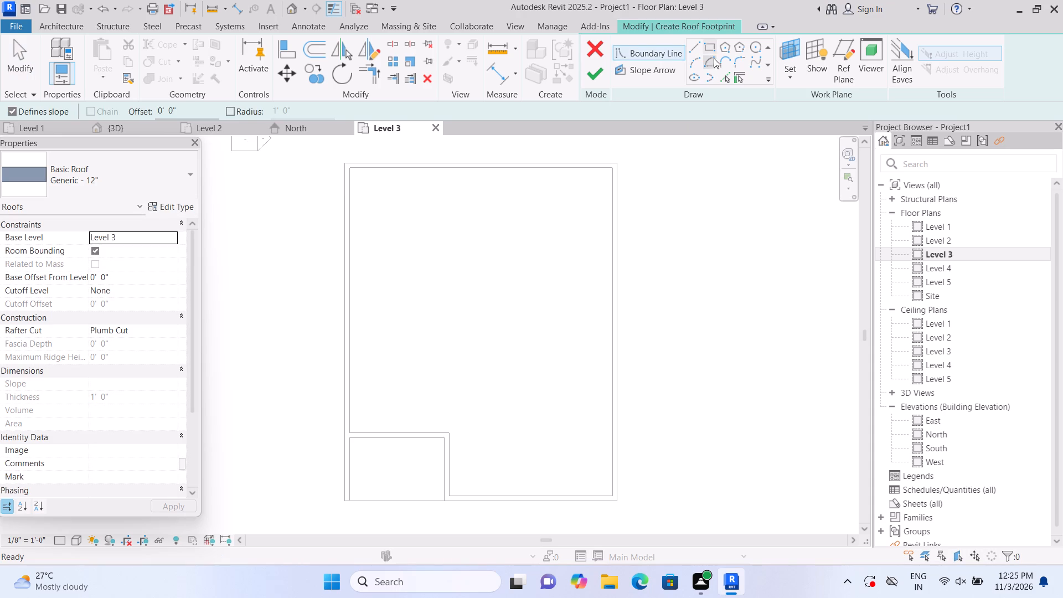
scroll(357, 184, up, 2)
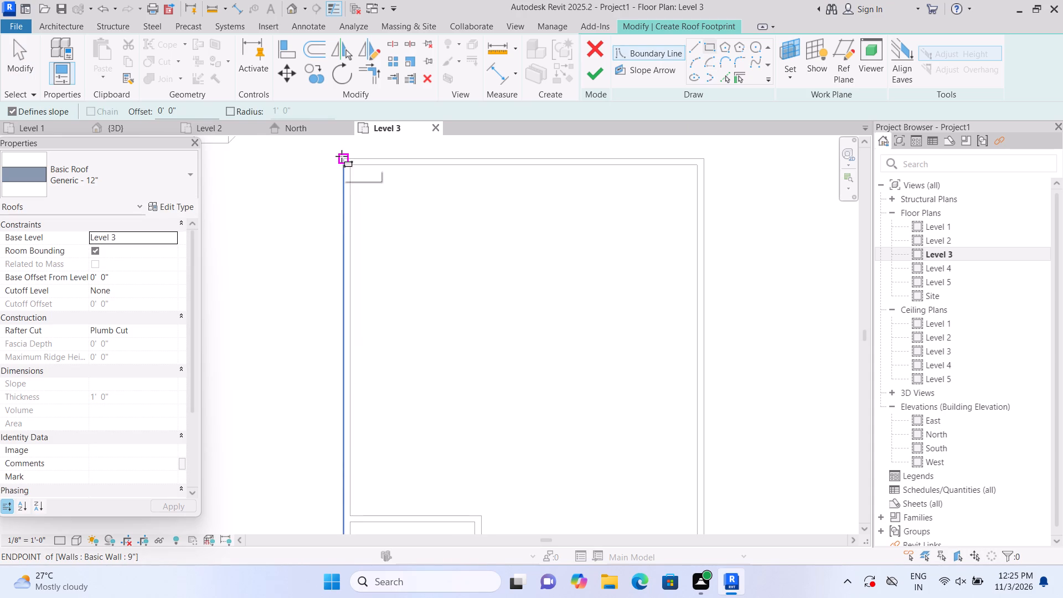
click(342, 156)
middle_drag(560, 332, 539, 273)
scroll(621, 383, down, 1)
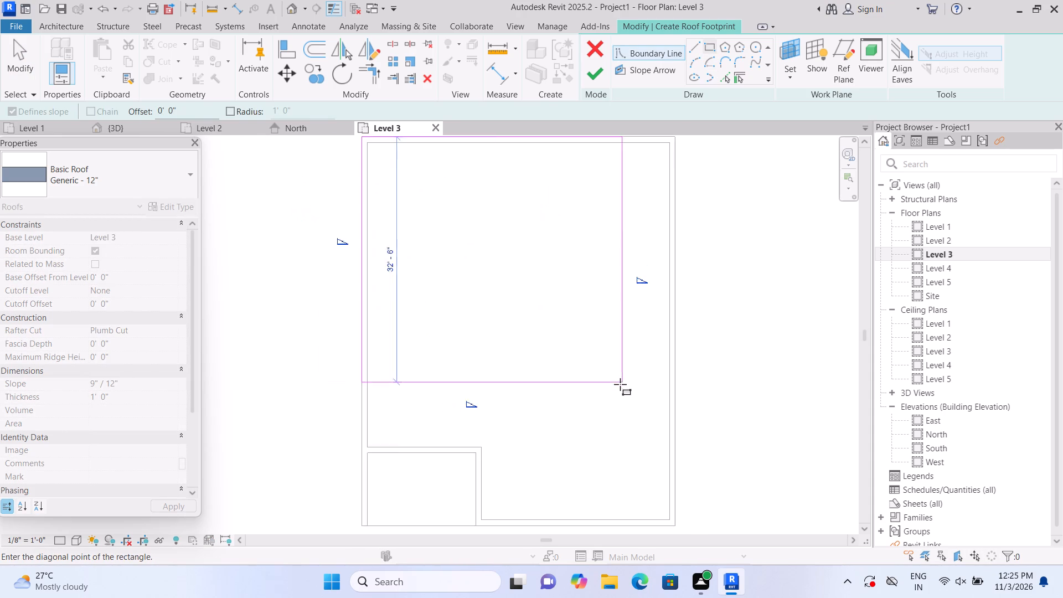
scroll(620, 384, down, 2)
middle_drag(632, 438, 606, 390)
scroll(621, 420, up, 3)
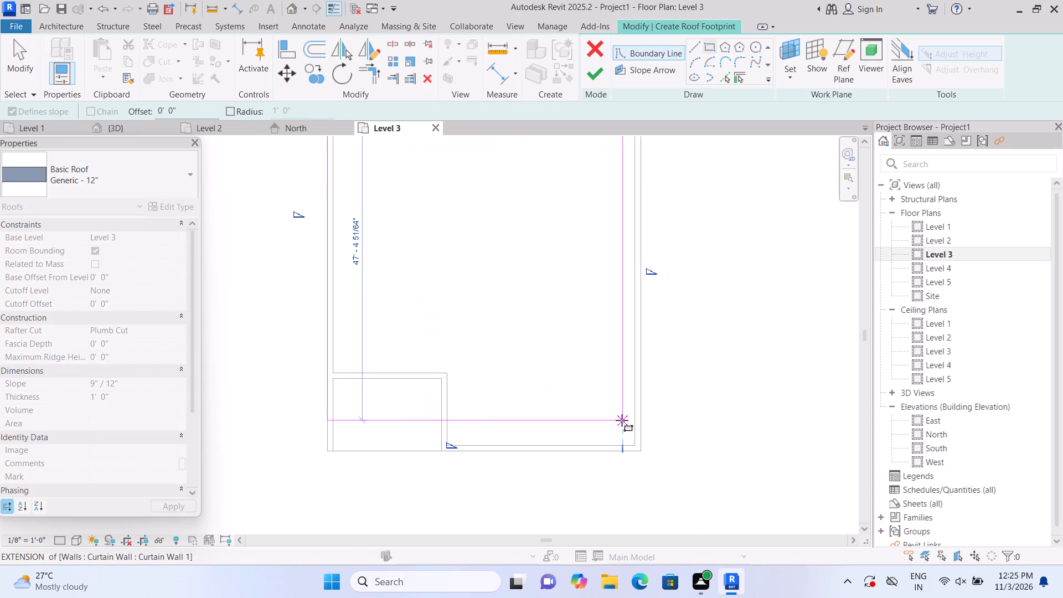
scroll(623, 420, up, 1)
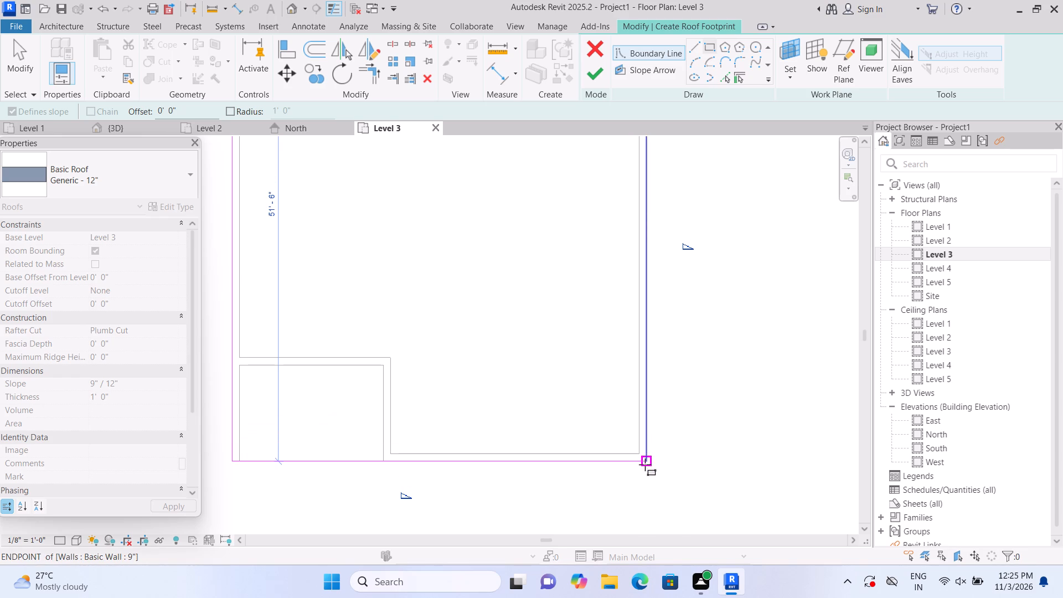
click(649, 465)
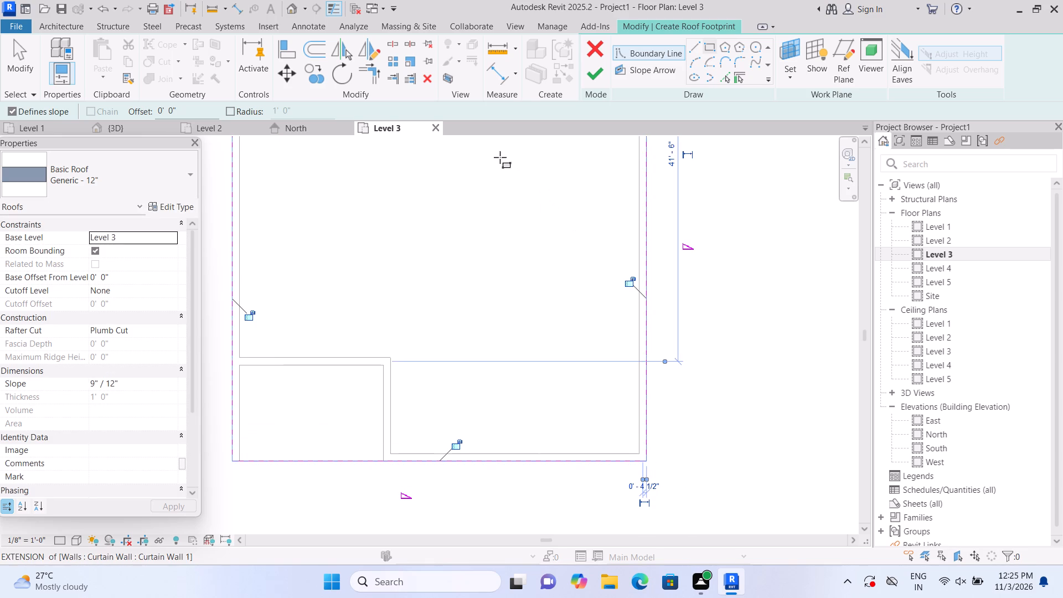
click(584, 82)
Examine the house and its new hip roof from several sides in the 3D view.
scroll(740, 348, down, 3)
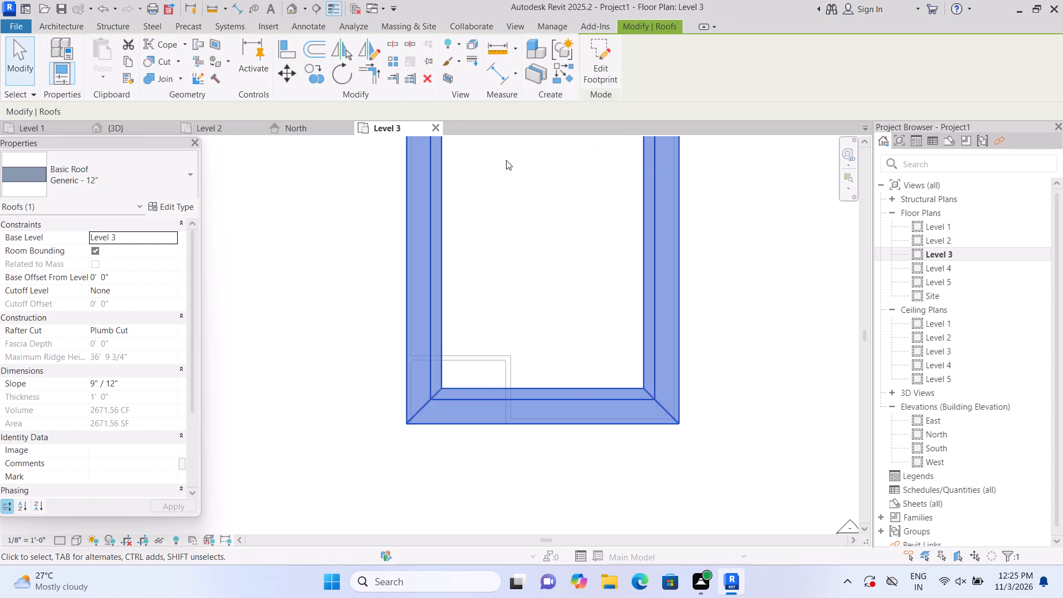
click(289, 12)
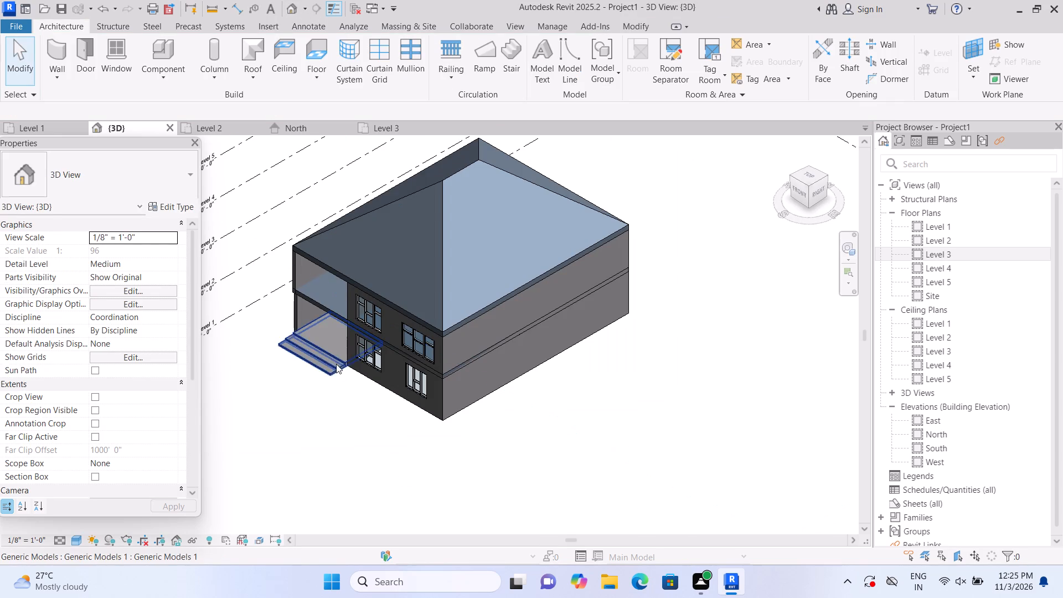
middle_drag(348, 408, 379, 424)
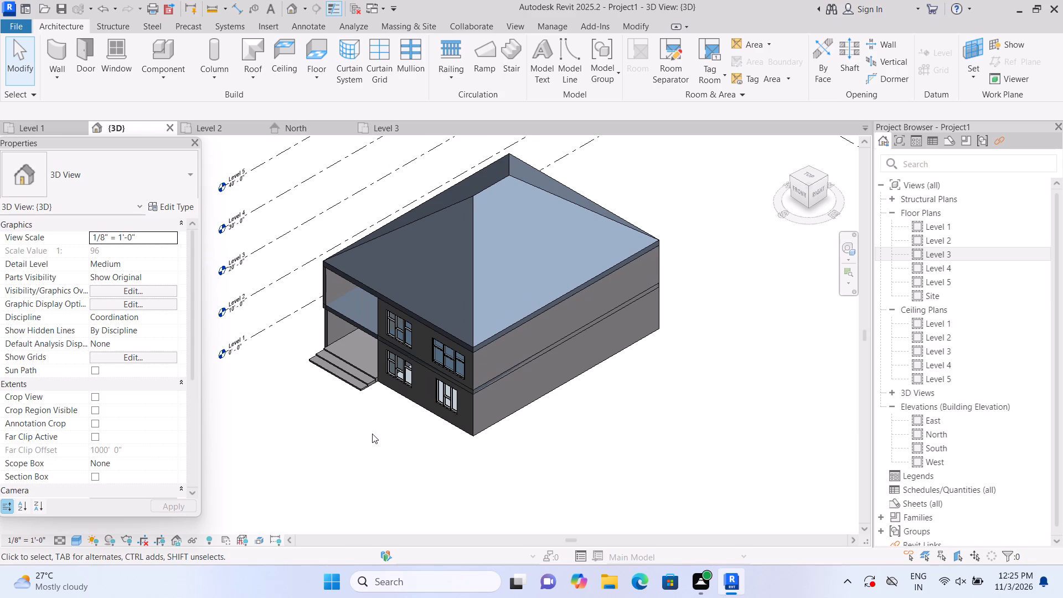
middle_drag(379, 415, 395, 457)
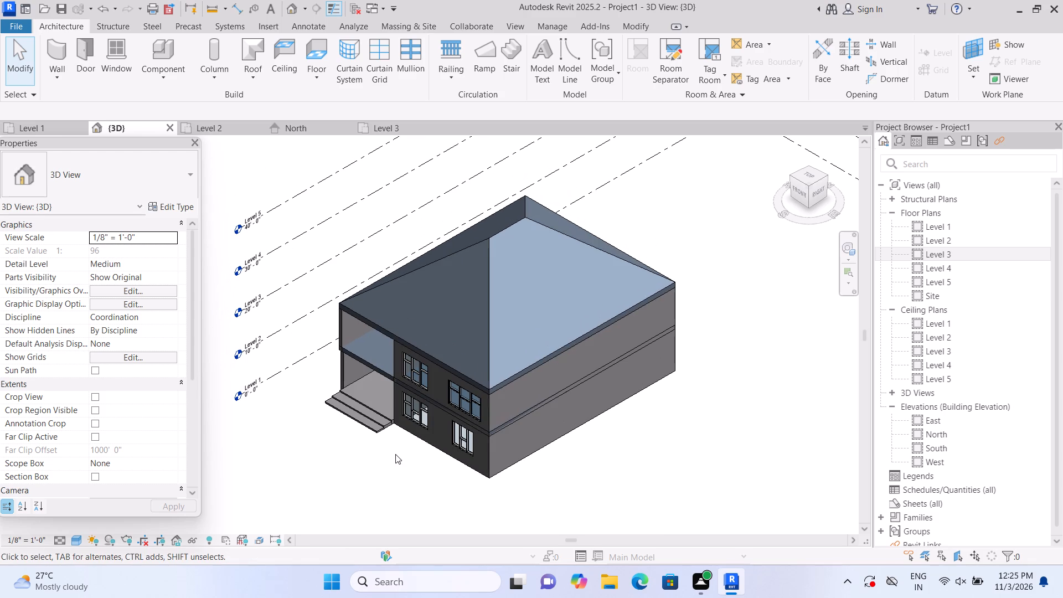
scroll(340, 399, up, 12)
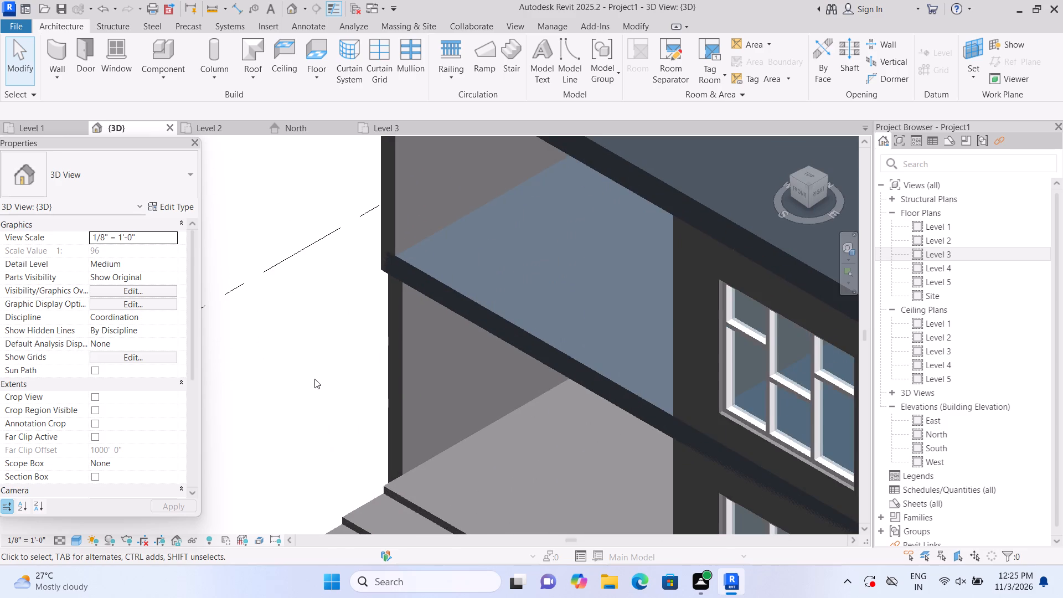
scroll(314, 382, down, 7)
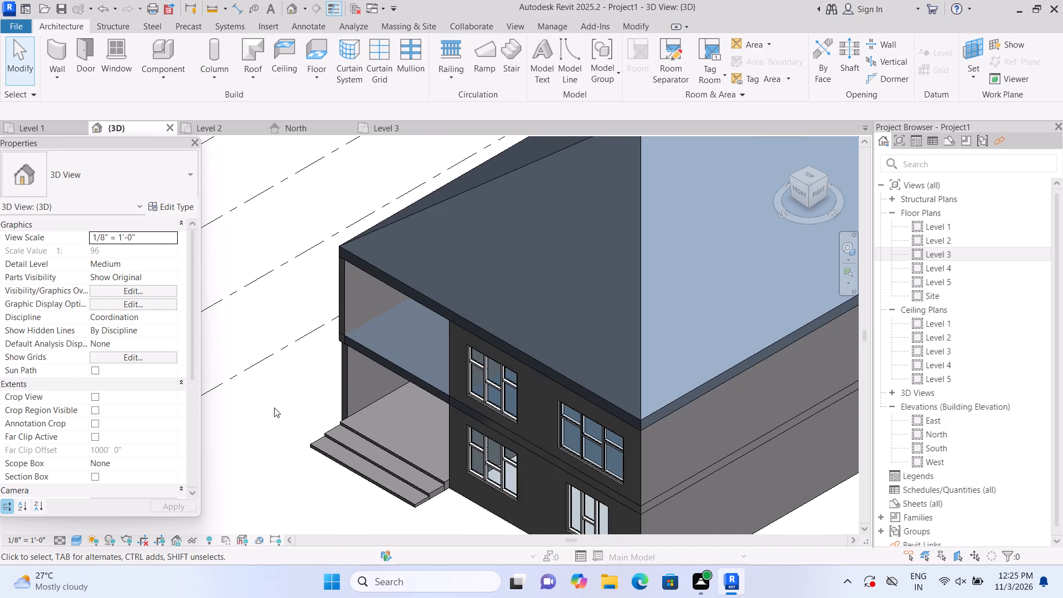
shift+middle_drag(254, 403, 379, 436)
middle_drag(467, 436, 349, 308)
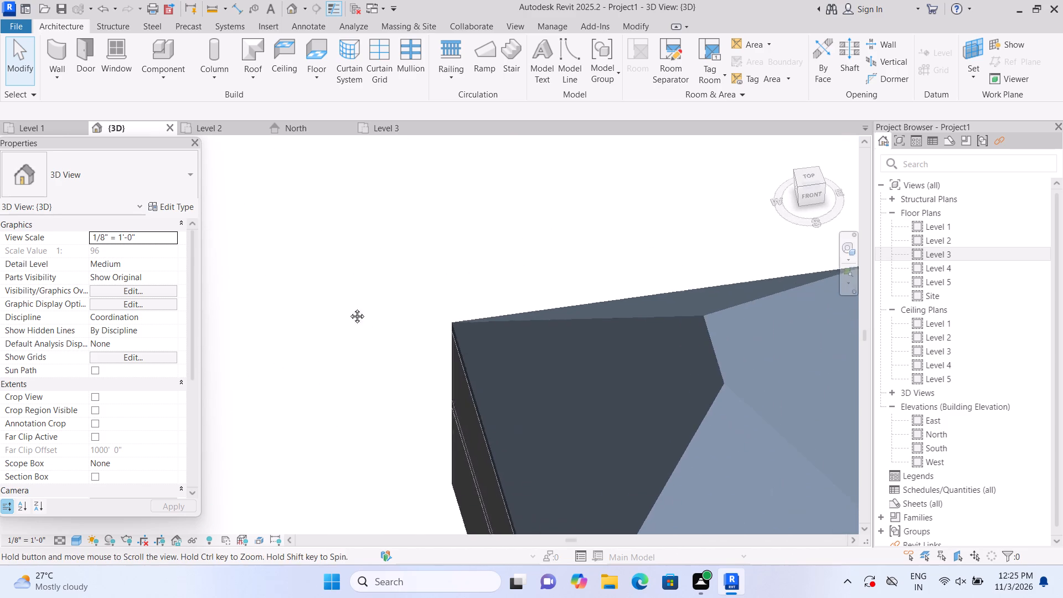
middle_drag(349, 308, 332, 288)
middle_drag(355, 436, 291, 307)
shift+scroll(305, 477, up, 1)
shift+middle_drag(307, 477, 373, 455)
middle_drag(431, 453, 338, 385)
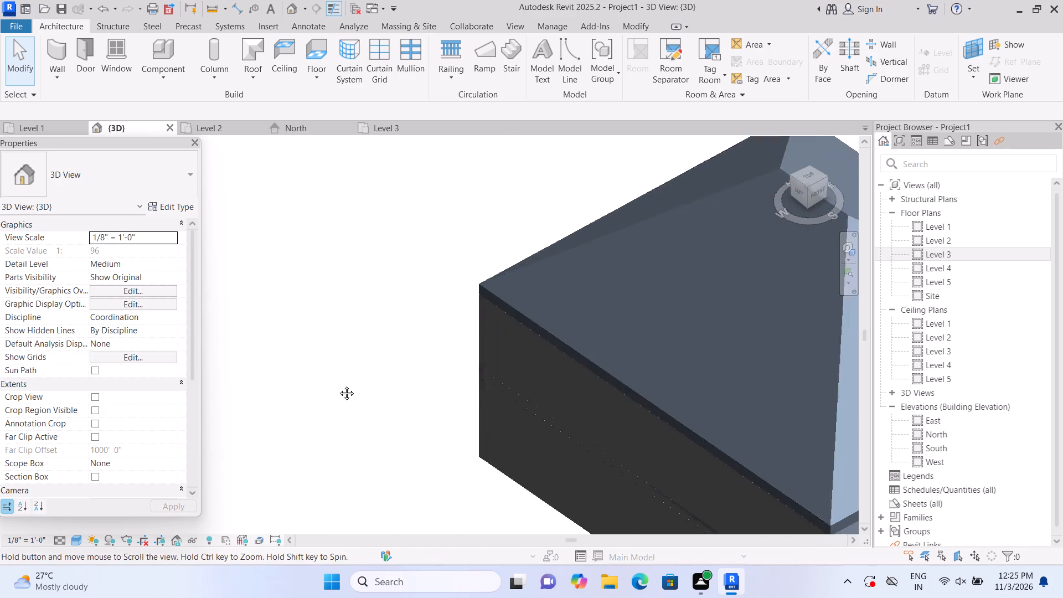
middle_drag(338, 385, 287, 367)
middle_drag(499, 406, 338, 309)
middle_drag(541, 447, 438, 354)
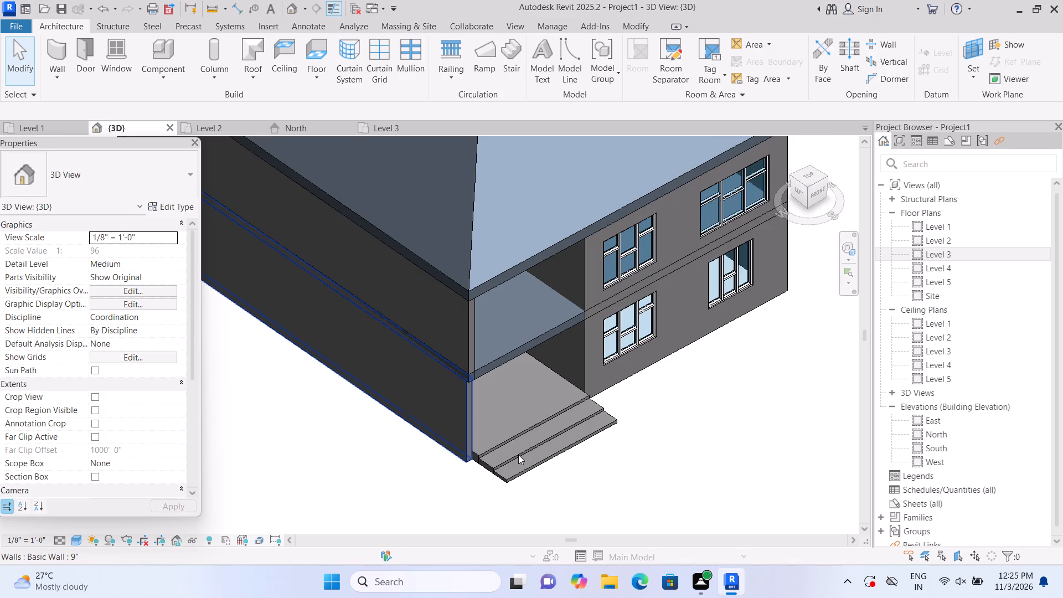
Examine the porch up close, including the end of its west Level 1 wall, the floor and the front steps.
scroll(518, 455, up, 1)
scroll(443, 448, up, 7)
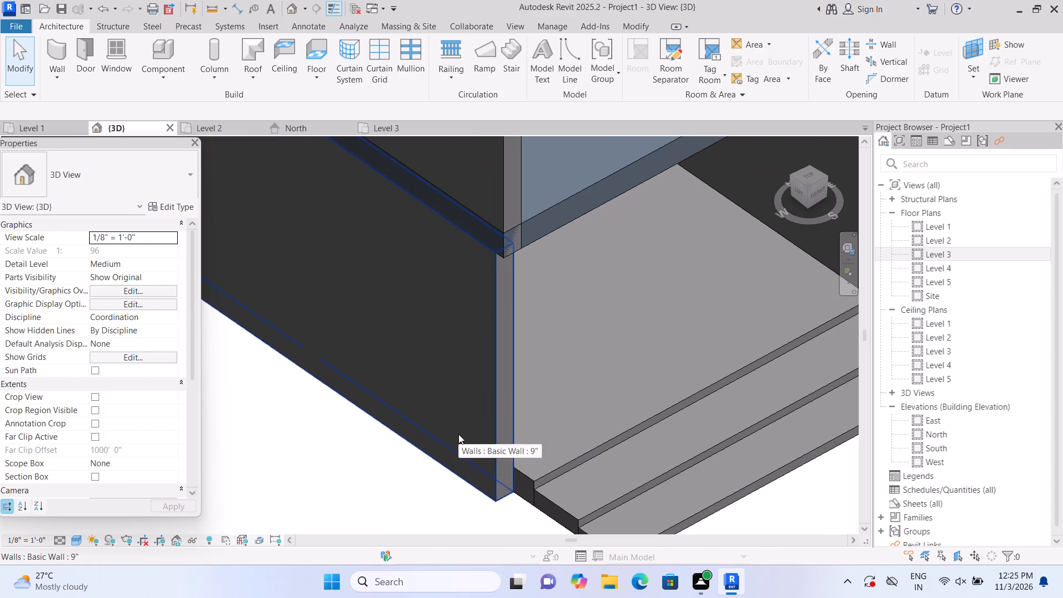
click(458, 434)
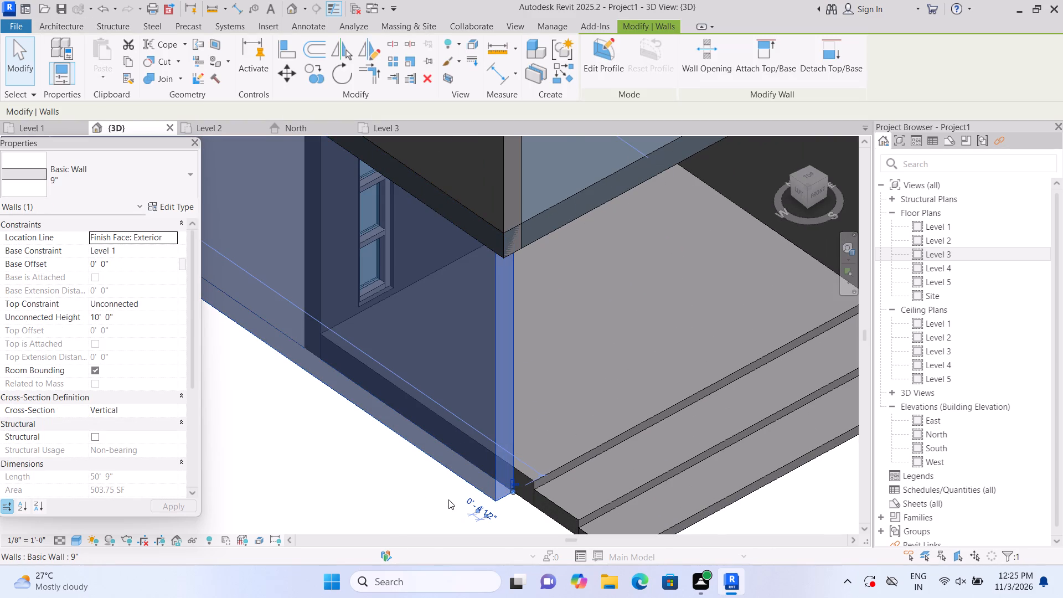
scroll(448, 499, down, 3)
double_click(410, 508)
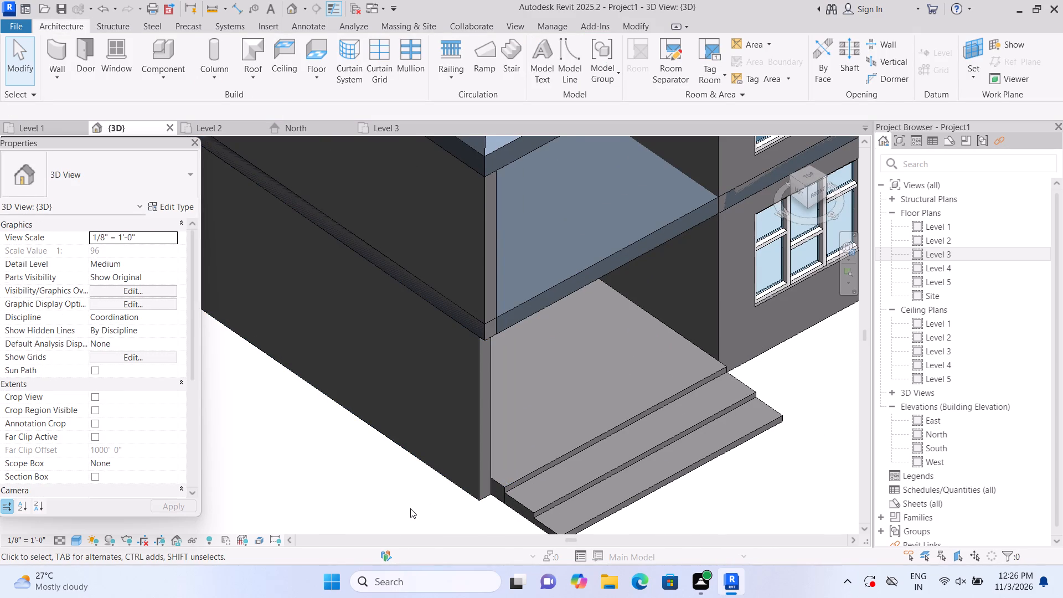
shift+middle_drag(413, 504, 409, 476)
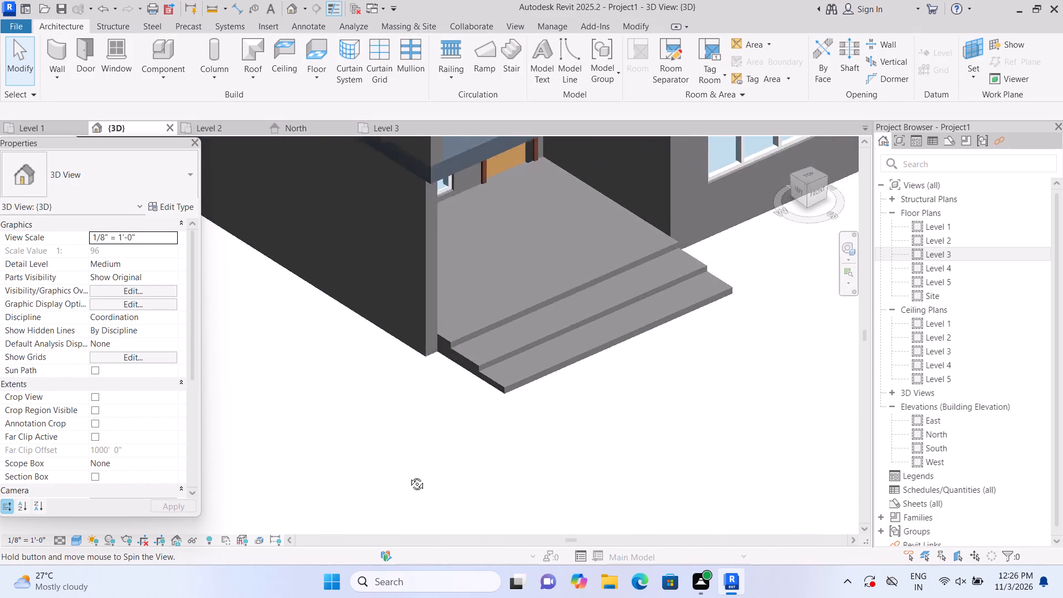
shift+middle_drag(409, 476, 406, 456)
middle_drag(427, 394, 460, 564)
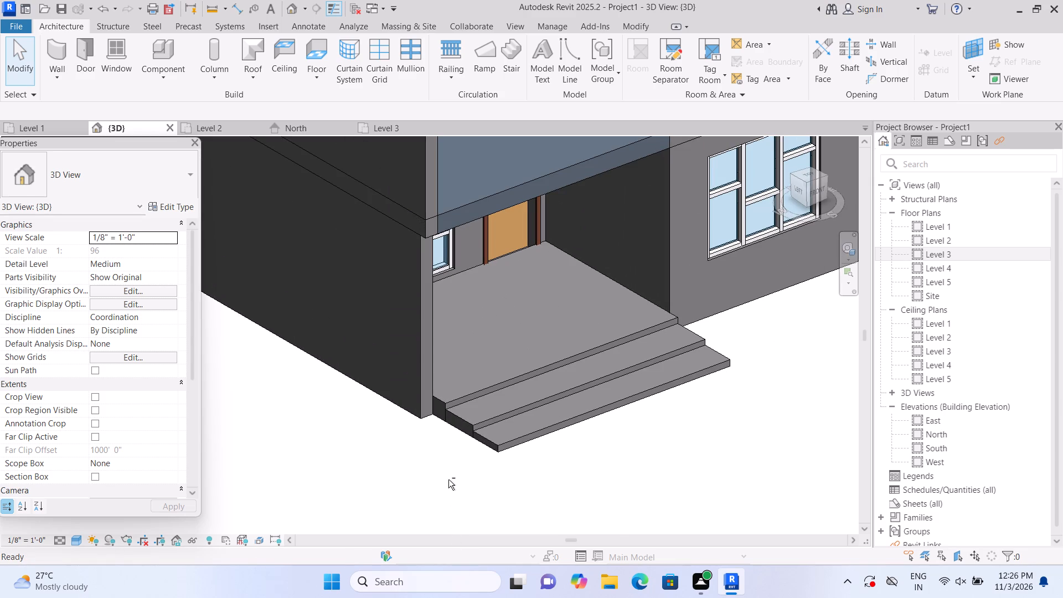
shift+middle_drag(449, 476, 446, 460)
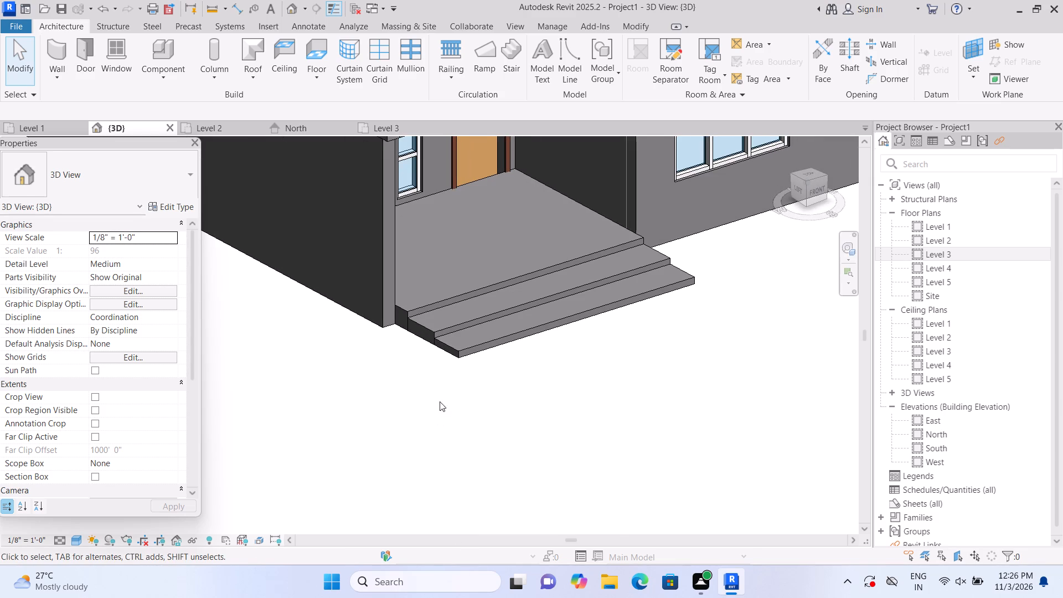
middle_click(447, 488)
middle_drag(438, 404, 440, 491)
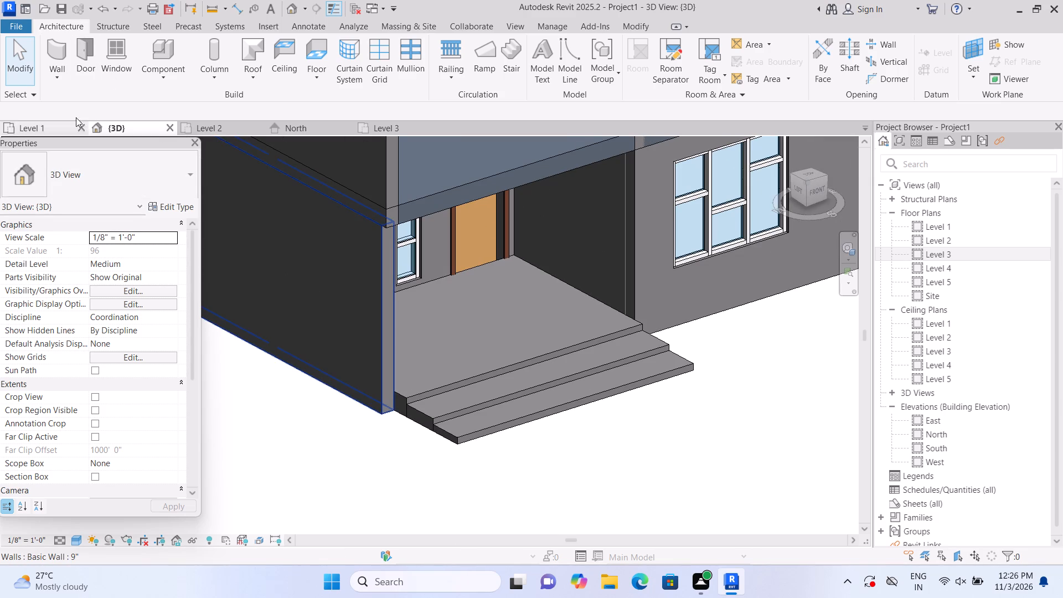
Create an in-place model component in the Generic Models category, keeping the default name.
double_click(168, 82)
click(162, 82)
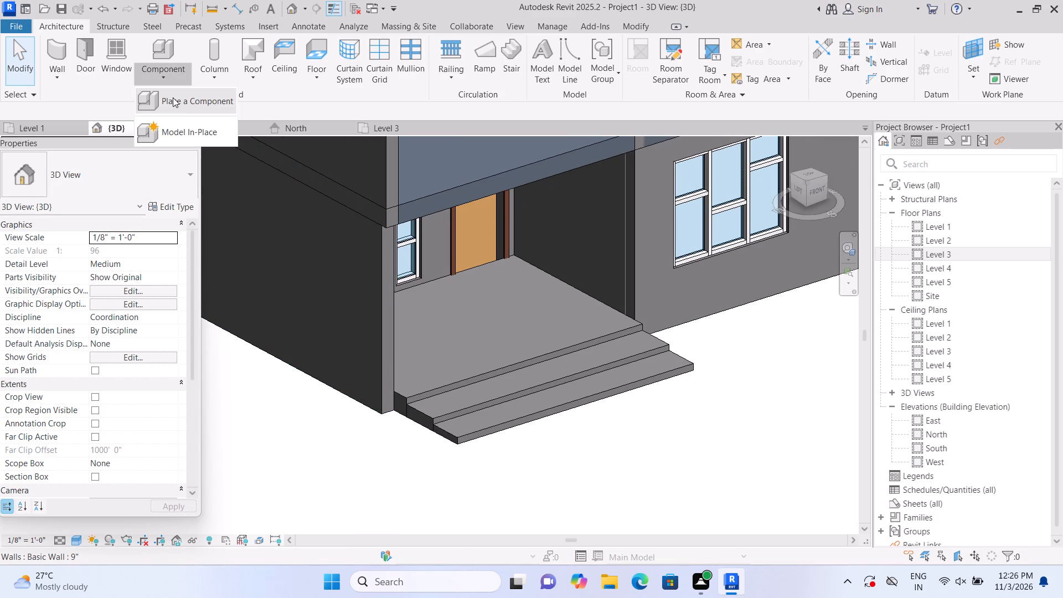
click(184, 131)
scroll(509, 225, down, 3)
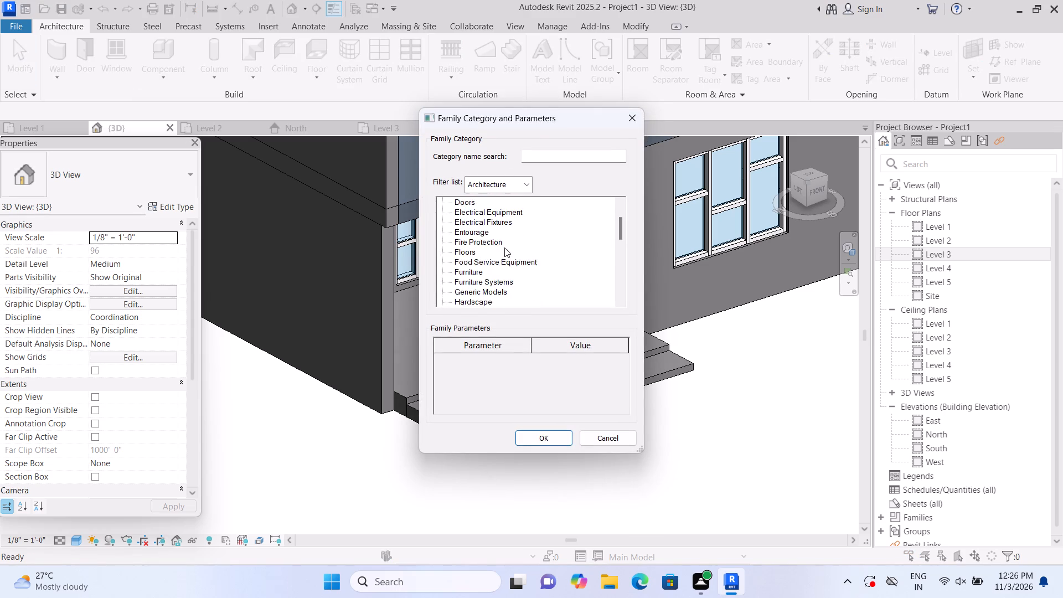
scroll(504, 248, down, 3)
click(486, 270)
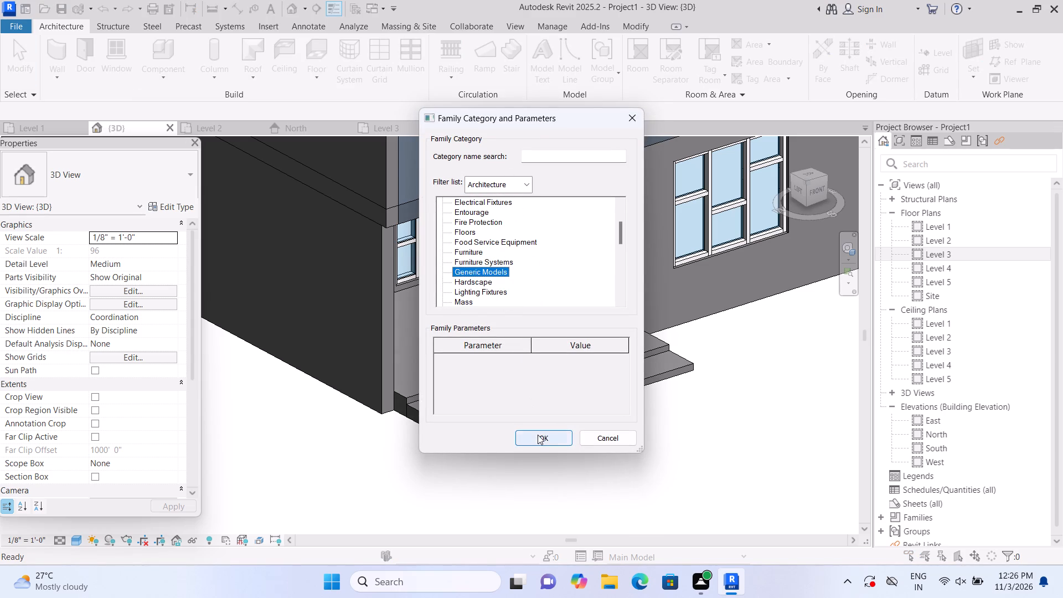
click(538, 435)
double_click(563, 312)
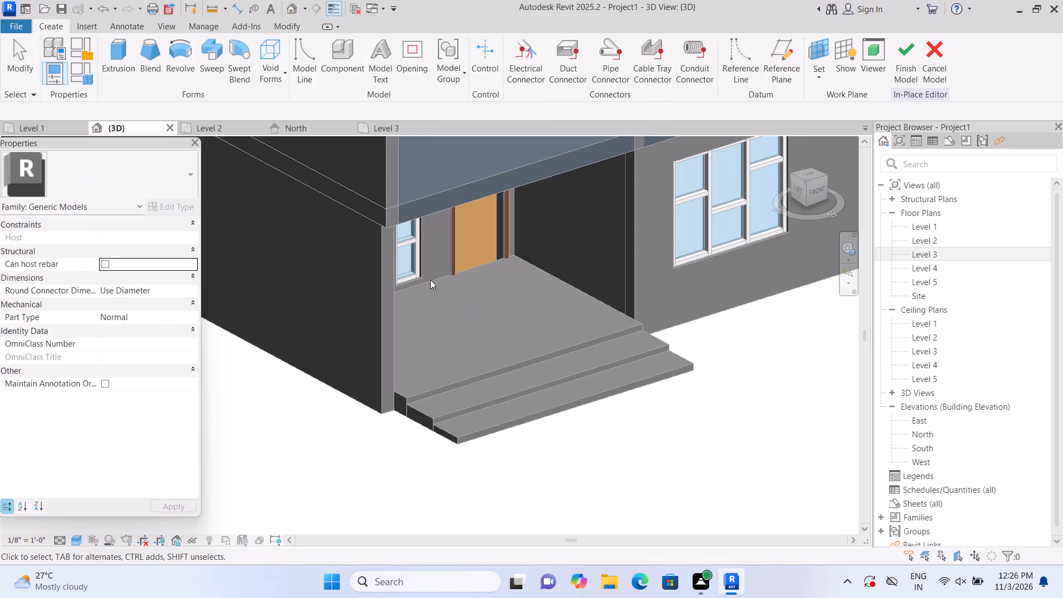
Create a 1' 0" deep solid extrusion from a rectangle traced over the end face of the porch's west Level 1 wall.
click(130, 65)
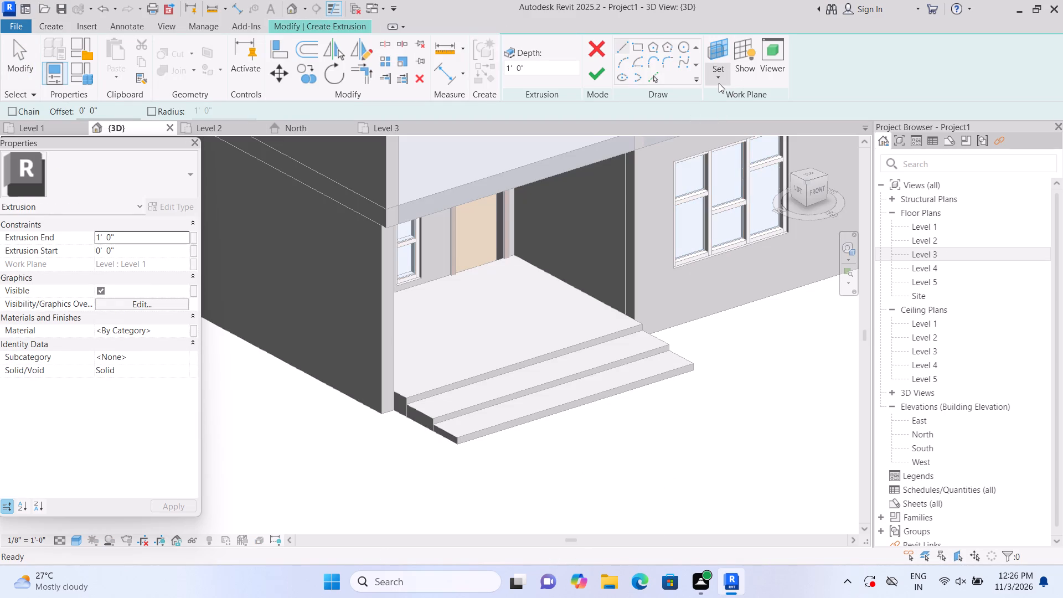
click(719, 83)
click(729, 127)
scroll(371, 333, up, 1)
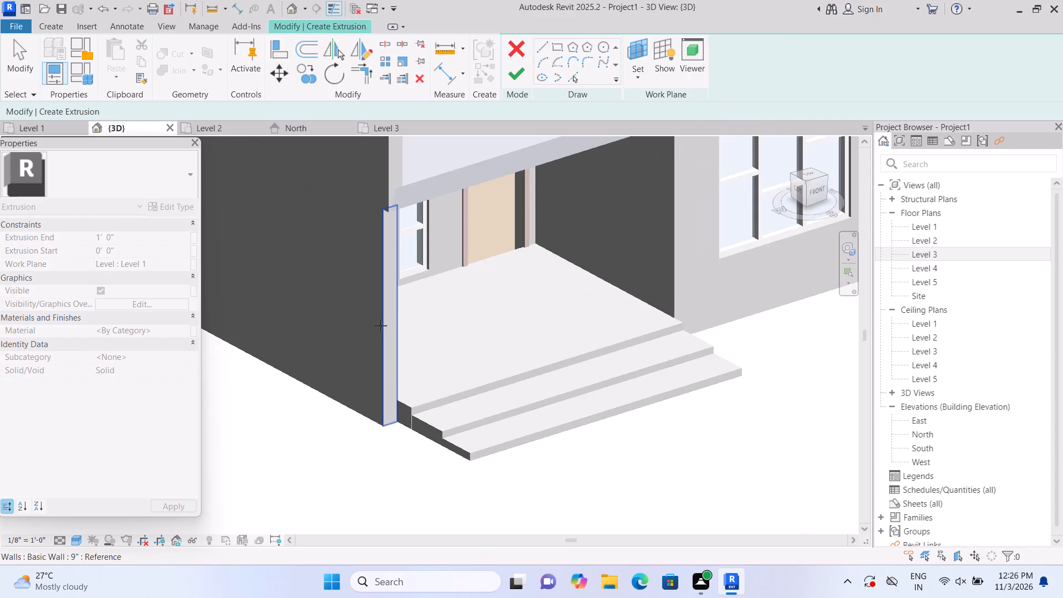
scroll(400, 315, up, 1)
click(400, 315)
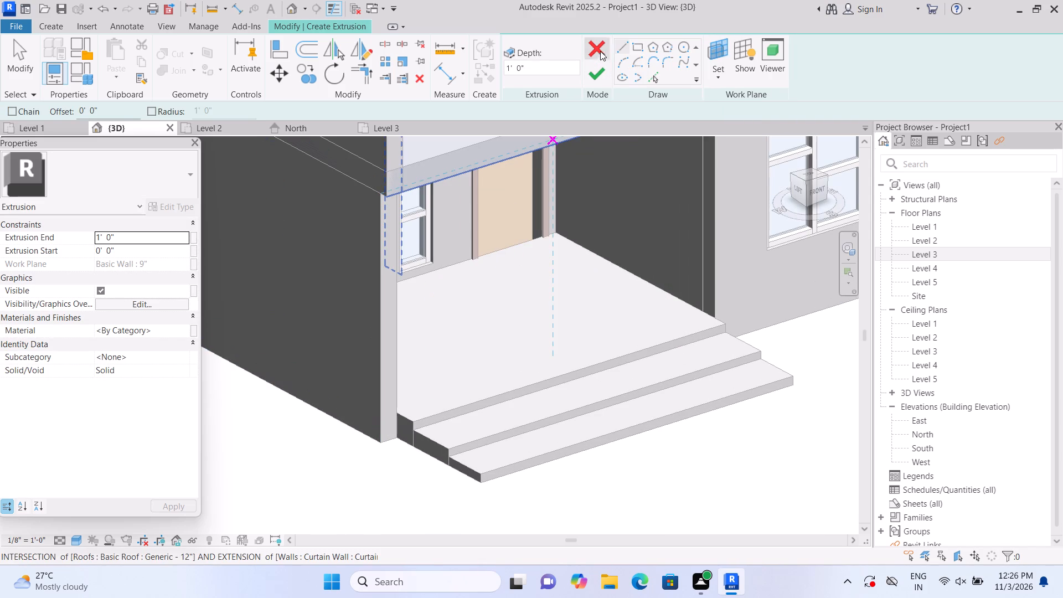
click(636, 44)
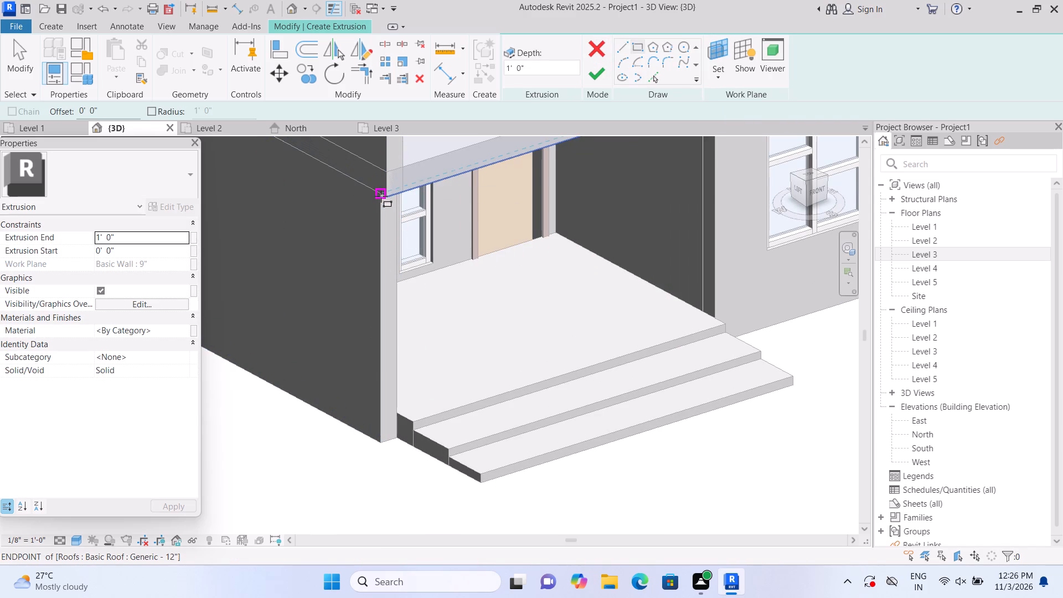
click(381, 195)
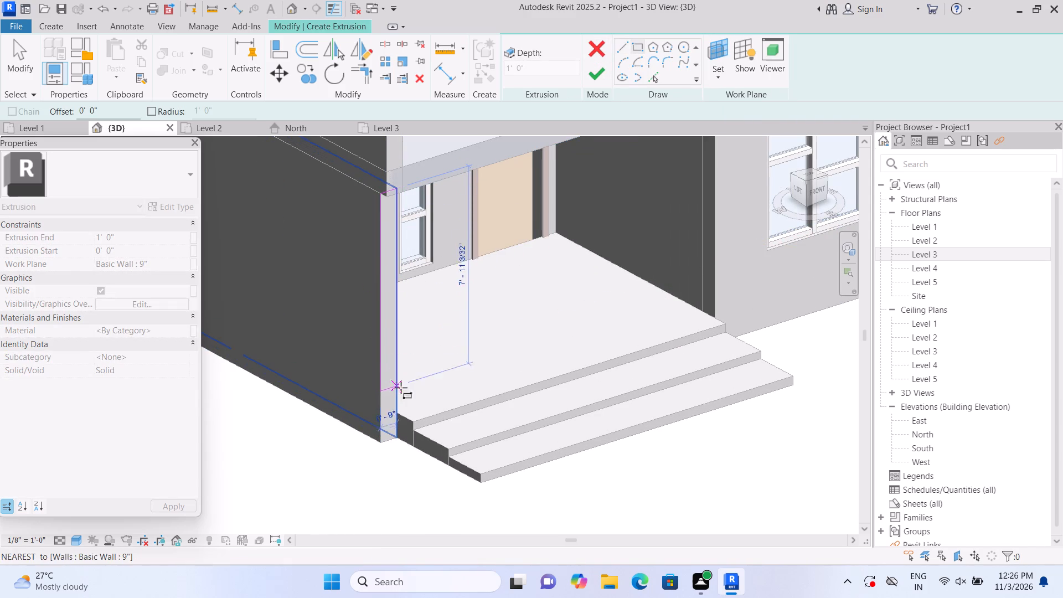
double_click(398, 438)
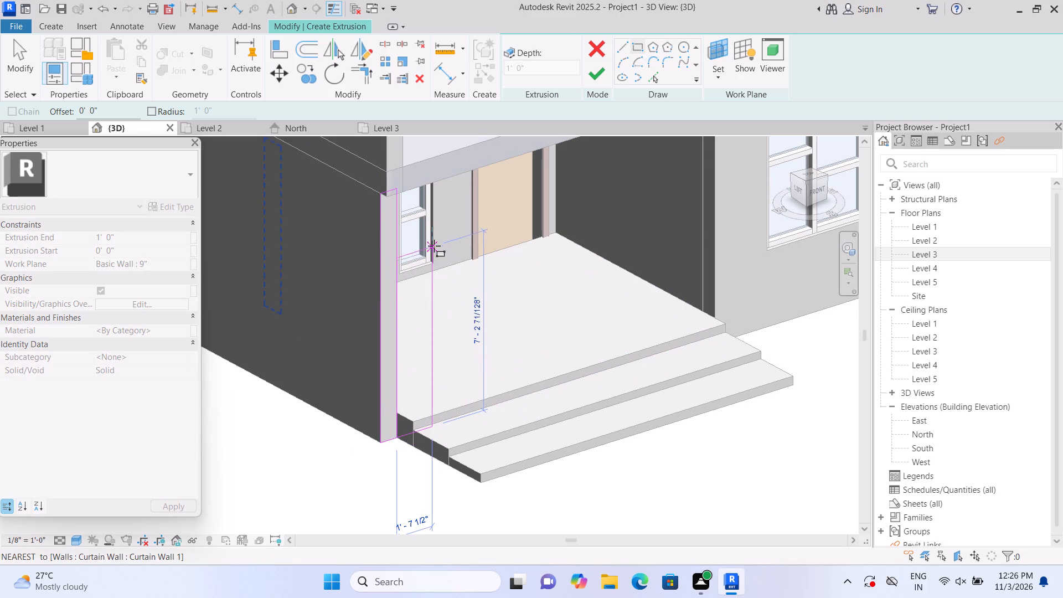
click(595, 69)
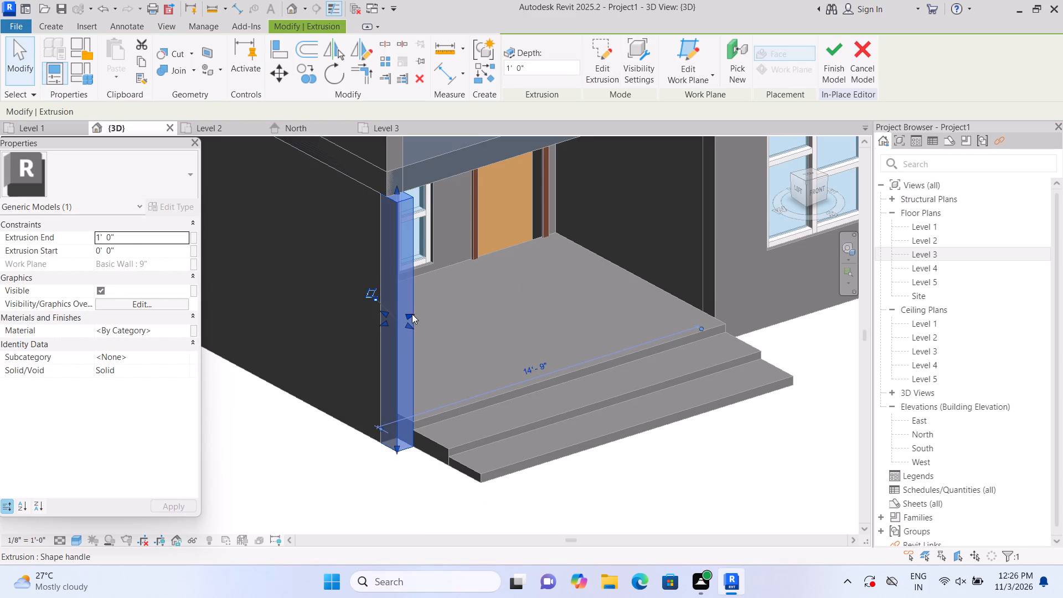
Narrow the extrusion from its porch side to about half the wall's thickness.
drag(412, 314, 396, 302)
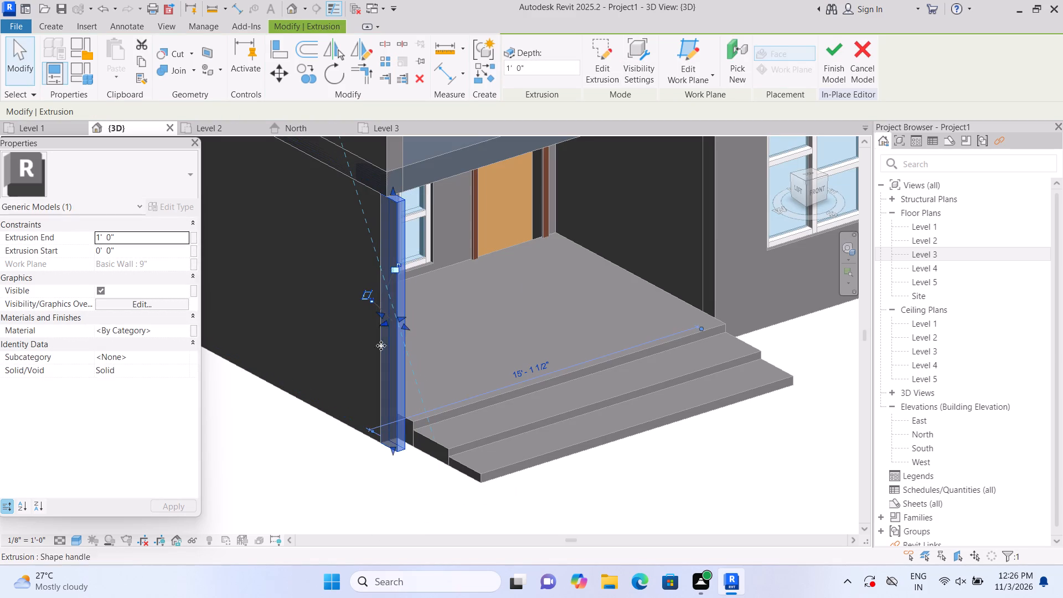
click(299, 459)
Adjust the top of the extrusion so it lines up with the top corner of the west Level 1 wall.
middle_drag(309, 413, 312, 485)
scroll(365, 279, up, 1)
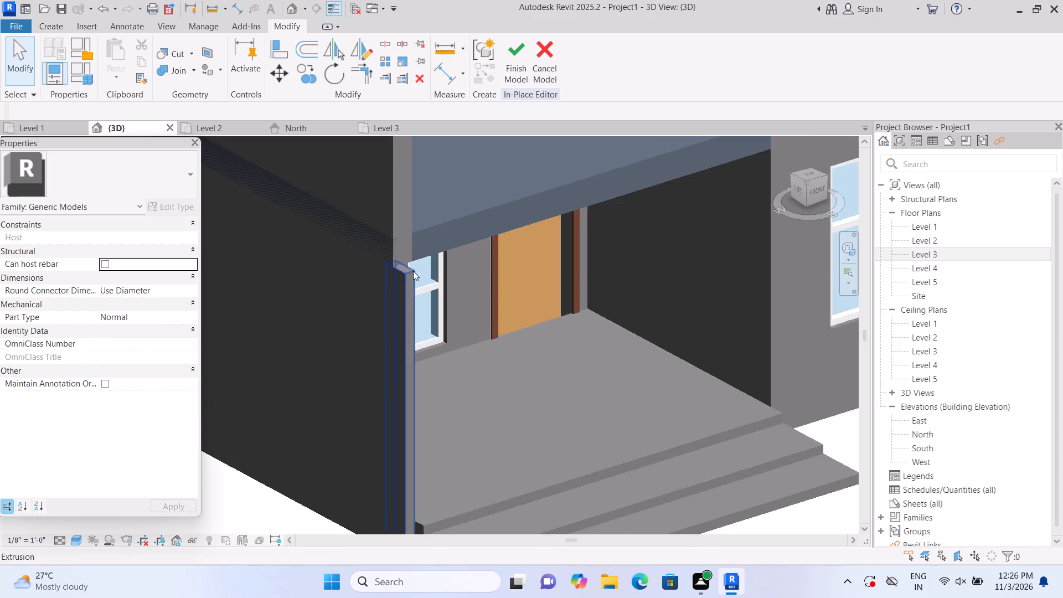
scroll(412, 270, up, 2)
click(405, 271)
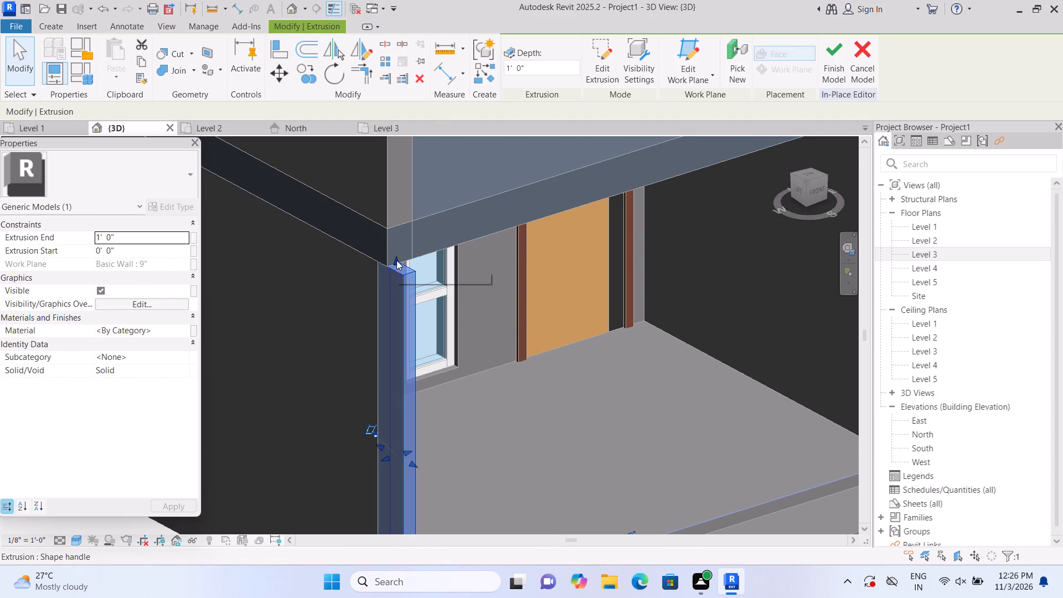
click(396, 260)
click(396, 257)
click(316, 432)
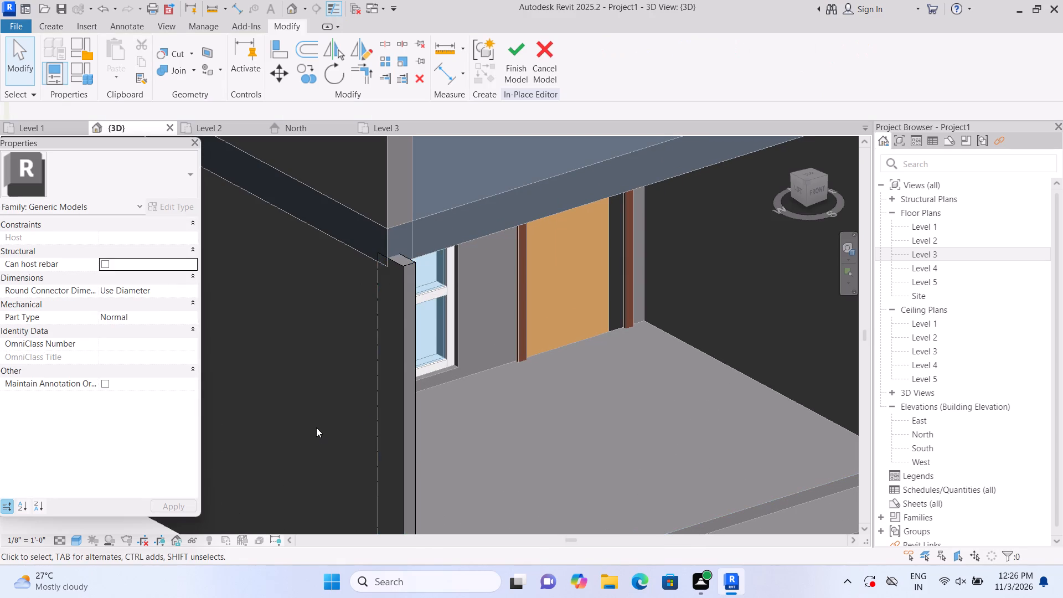
scroll(339, 403, down, 2)
click(384, 292)
drag(382, 283, 384, 300)
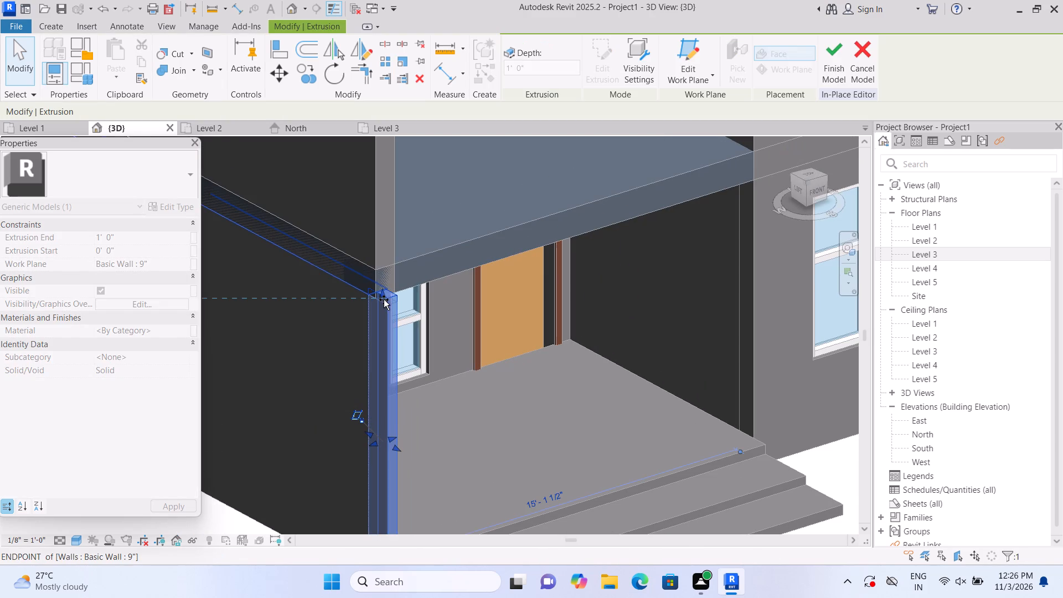
drag(384, 300, 384, 301)
click(384, 301)
scroll(373, 324, down, 2)
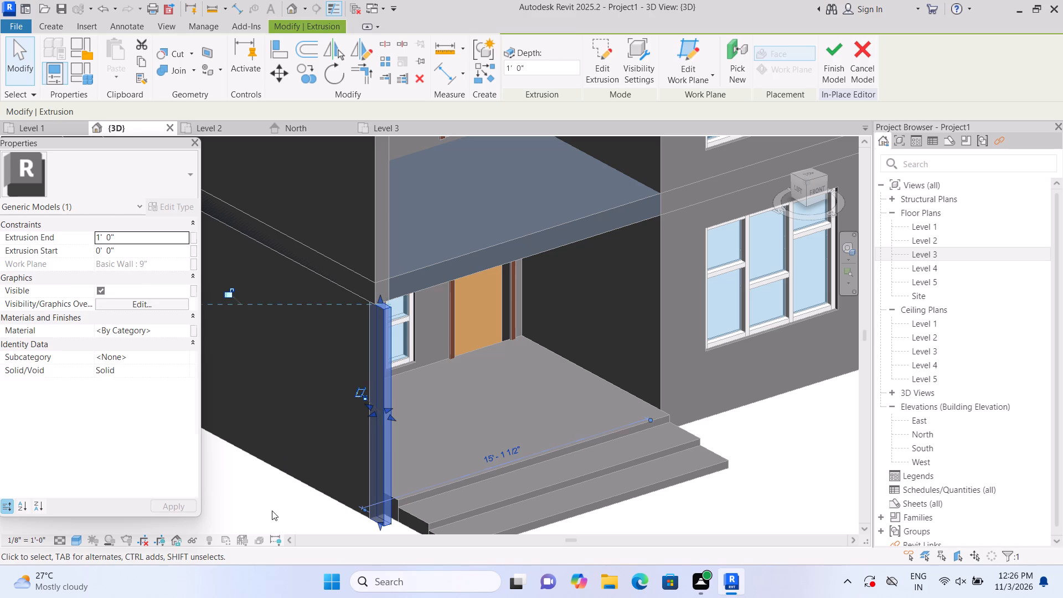
click(272, 511)
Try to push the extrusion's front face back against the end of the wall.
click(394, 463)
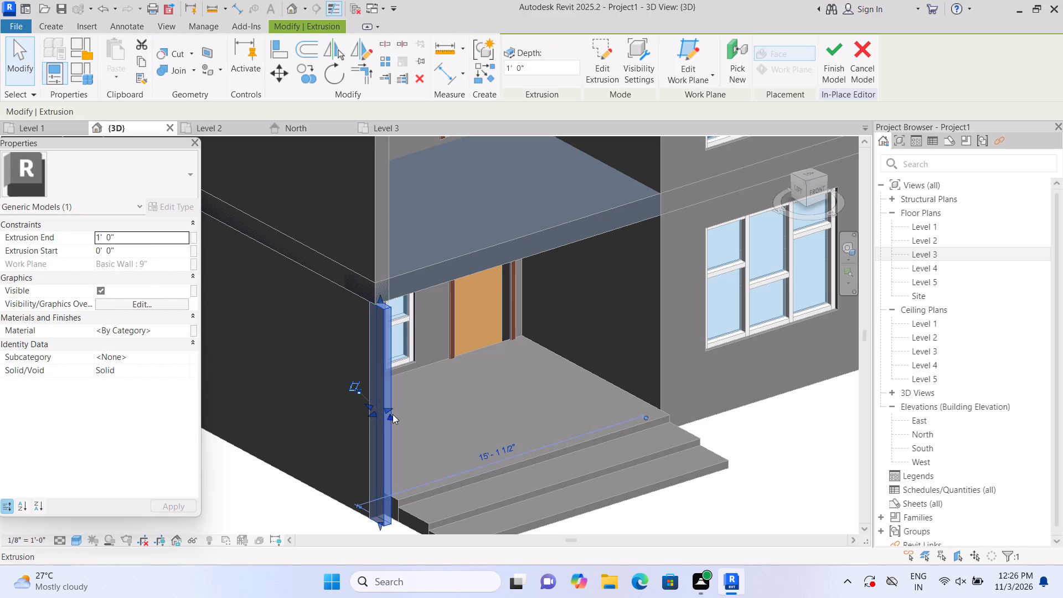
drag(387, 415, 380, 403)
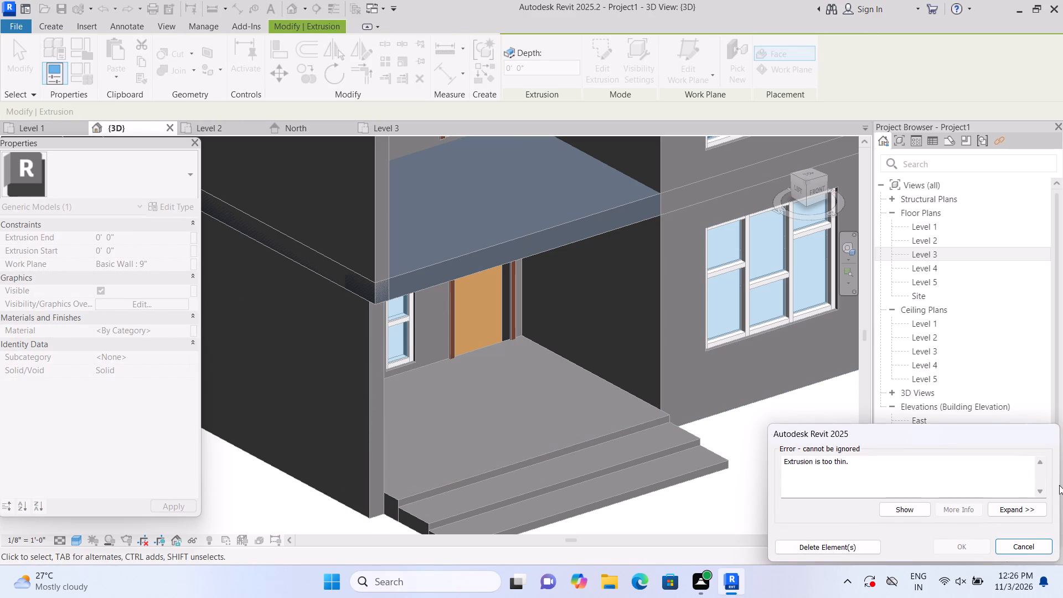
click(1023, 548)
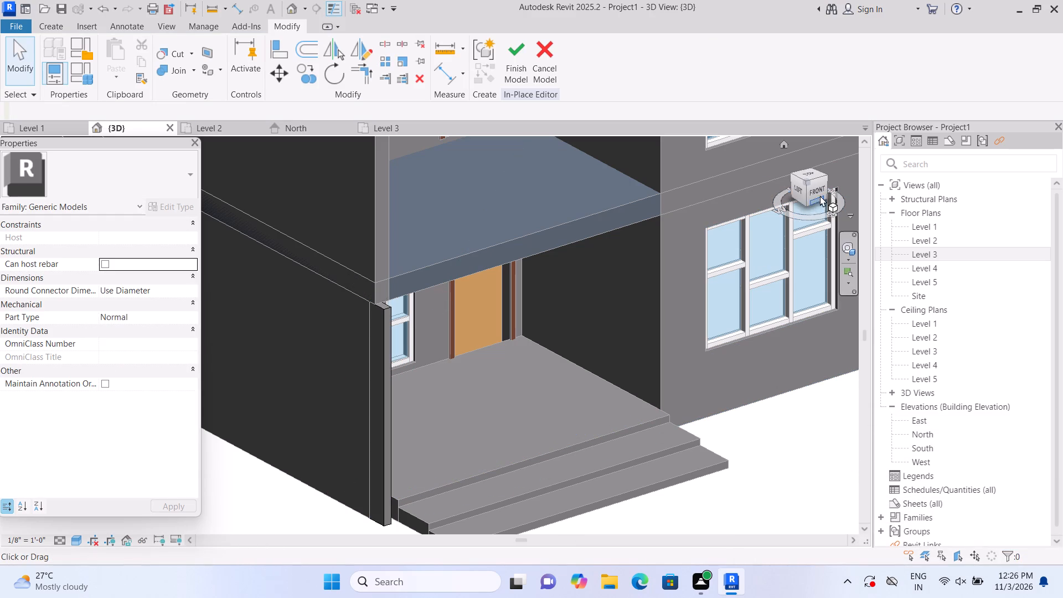
In the front view, widen the extrusion's porch side to the wall's inner face so it spans the full wall thickness.
triple_click(817, 188)
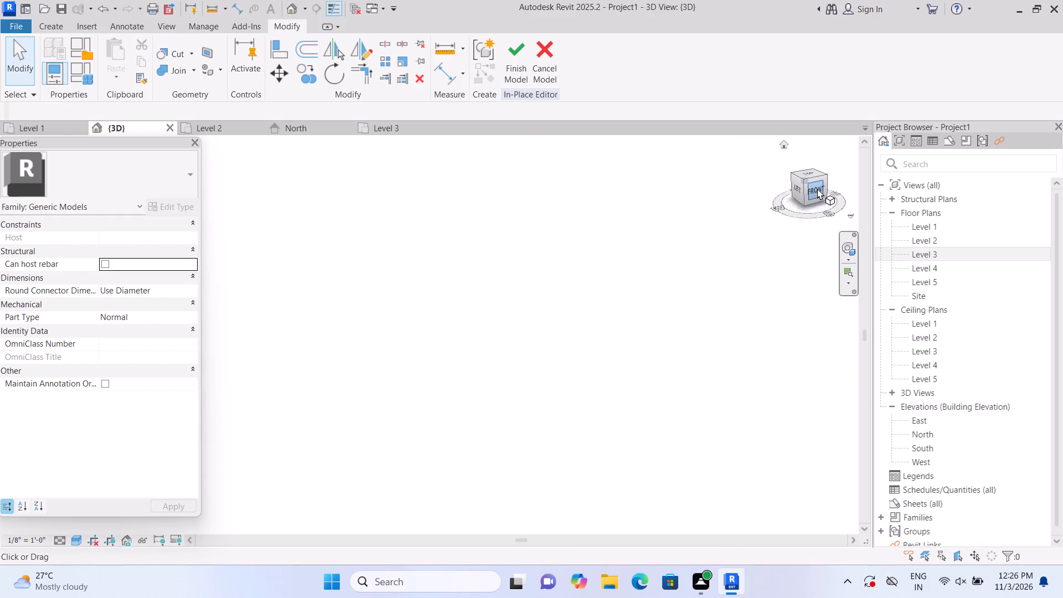
scroll(231, 351, up, 7)
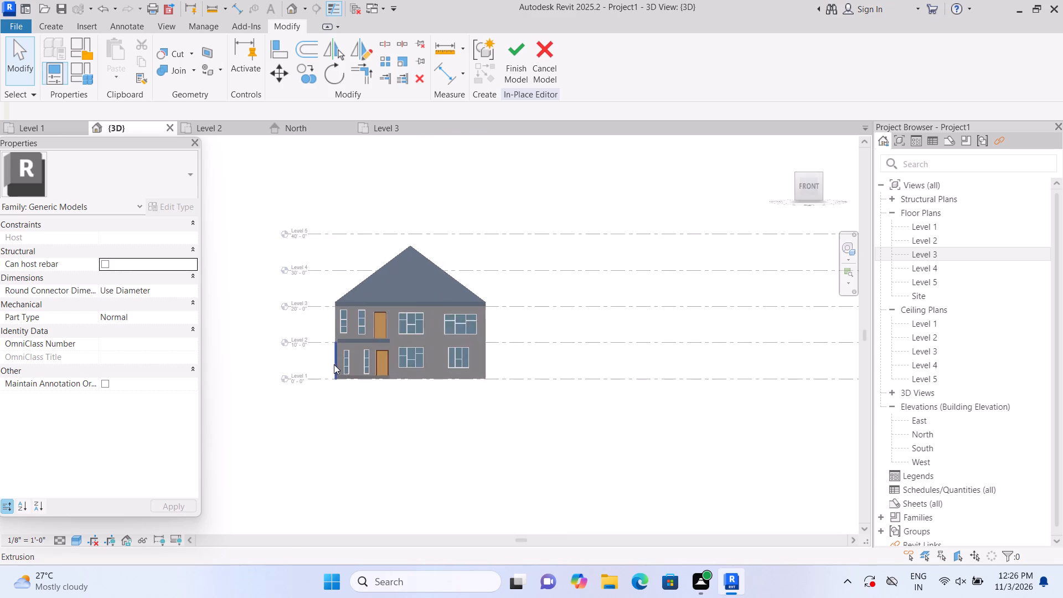
scroll(334, 364, up, 14)
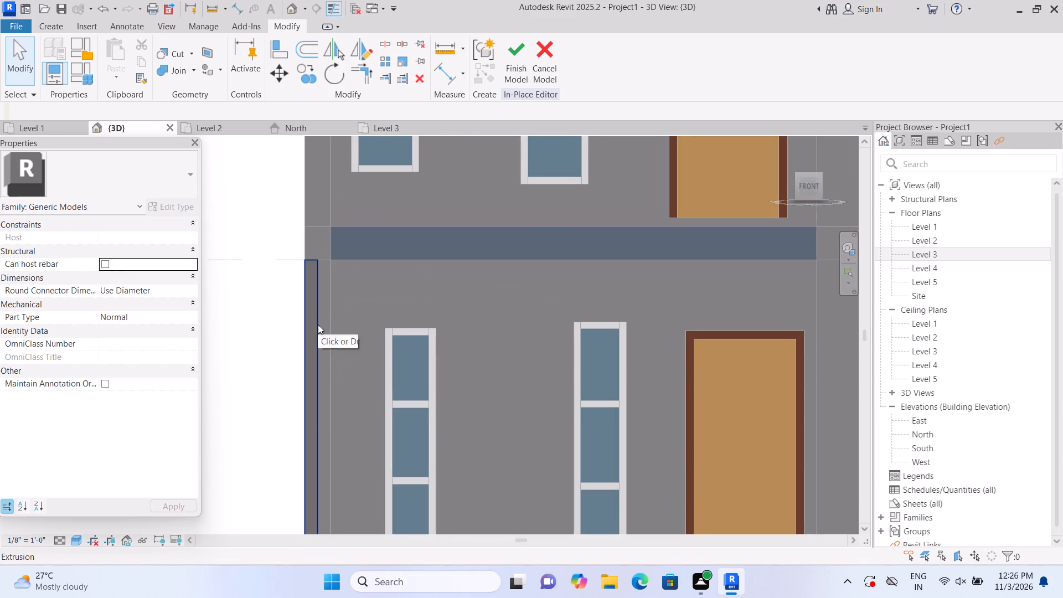
click(318, 324)
click(310, 252)
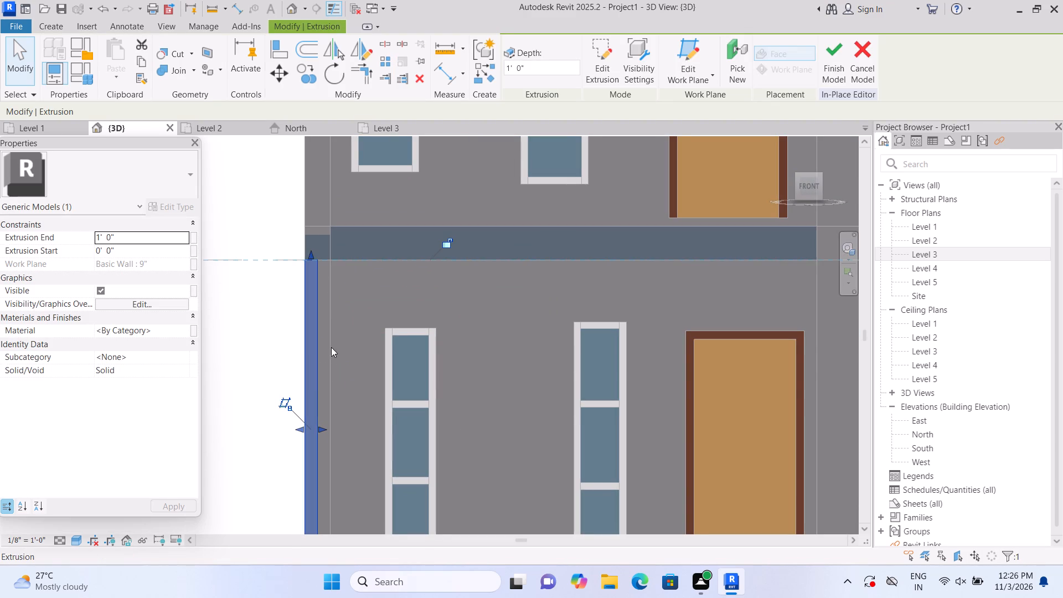
drag(319, 426, 328, 432)
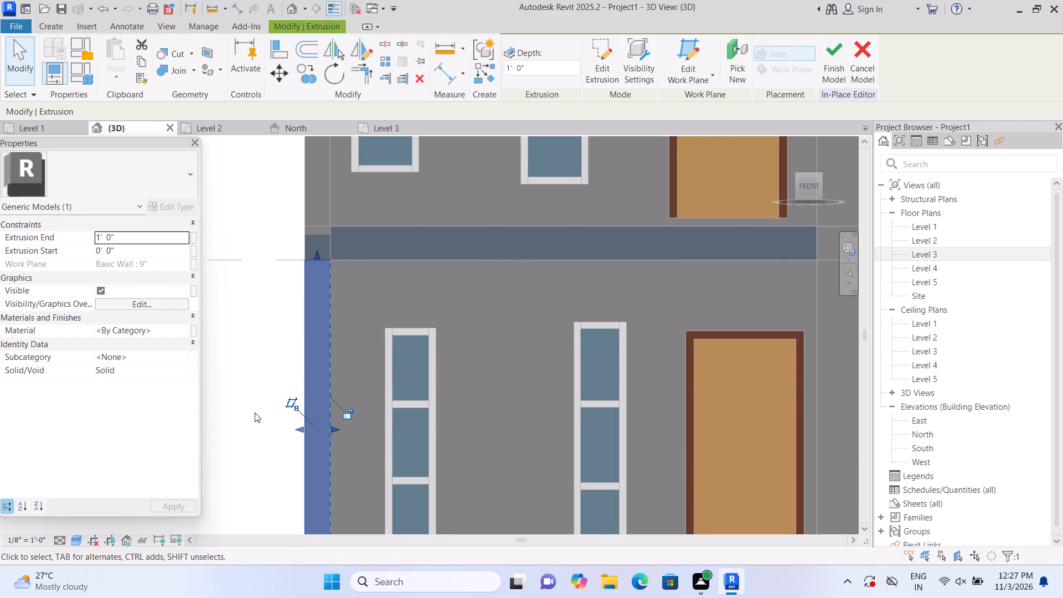
click(251, 410)
scroll(259, 398, down, 2)
middle_drag(265, 400, 265, 338)
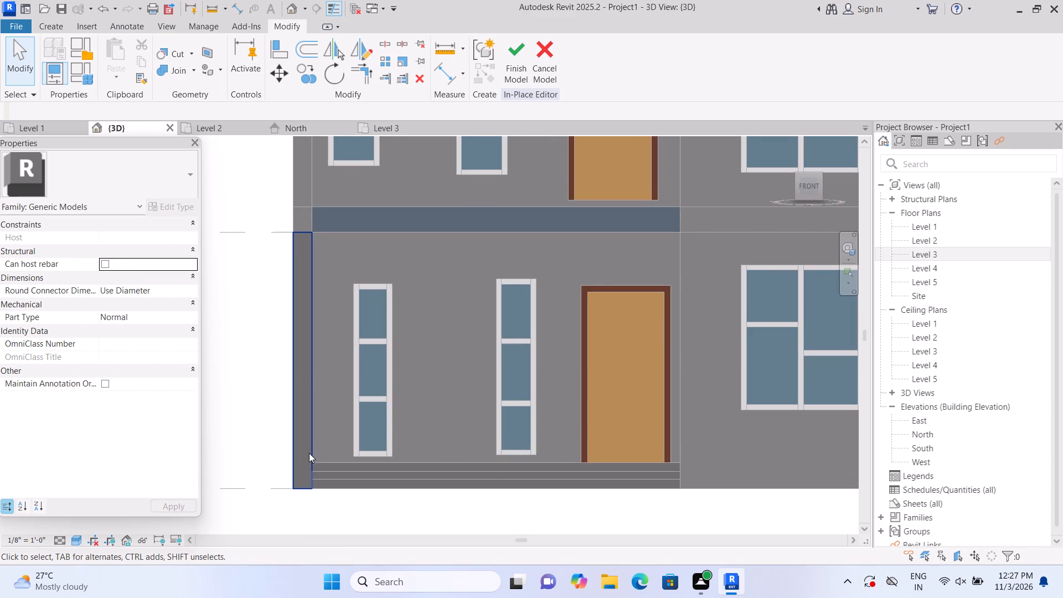
click(307, 465)
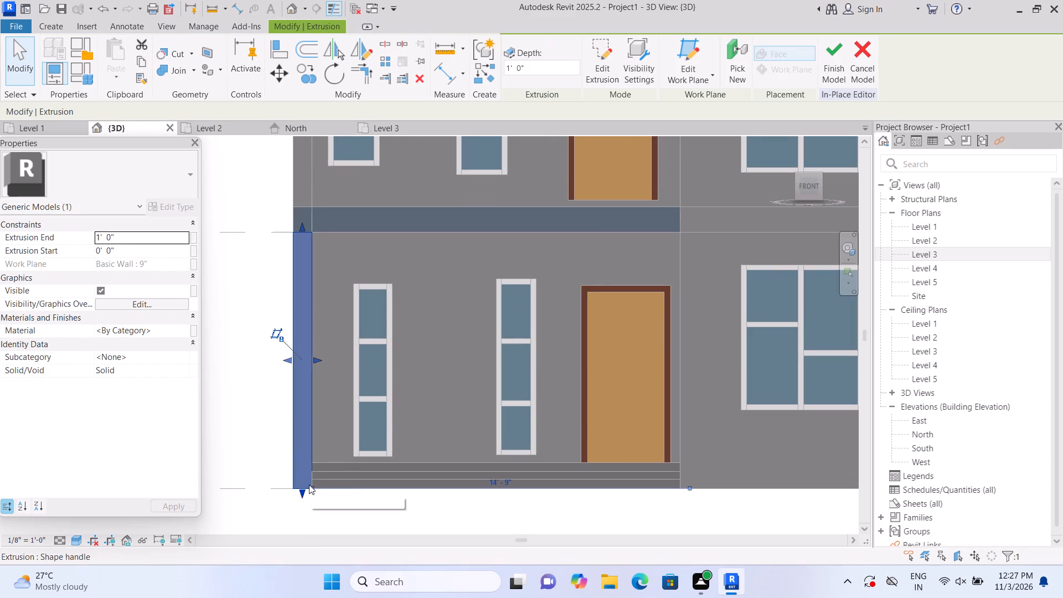
click(311, 486)
click(264, 415)
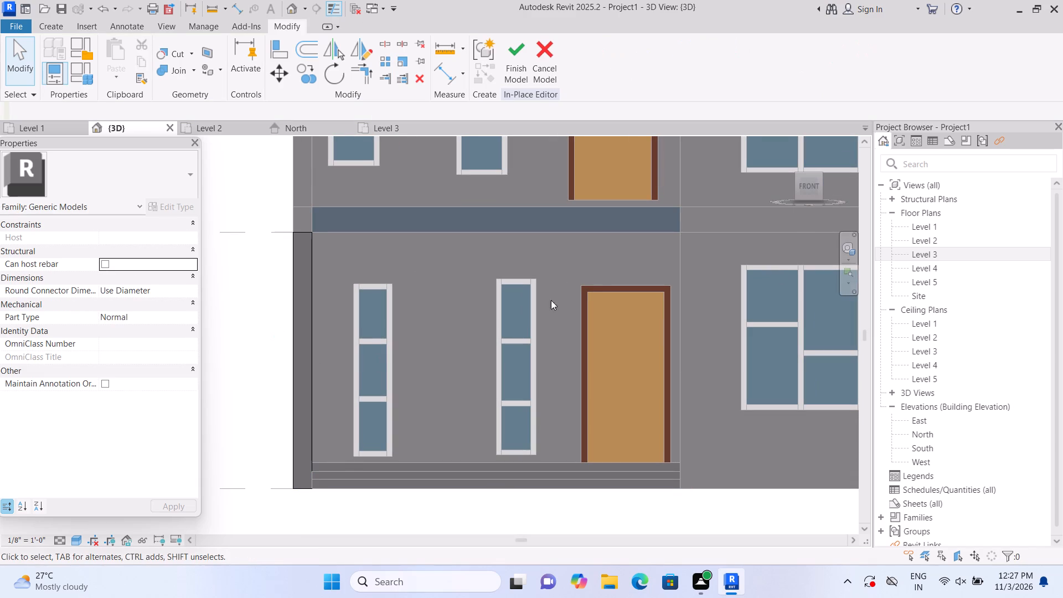
Extend the extrusion's front face outward to the front of the porch steps, about 4' 8" deep.
double_click(785, 141)
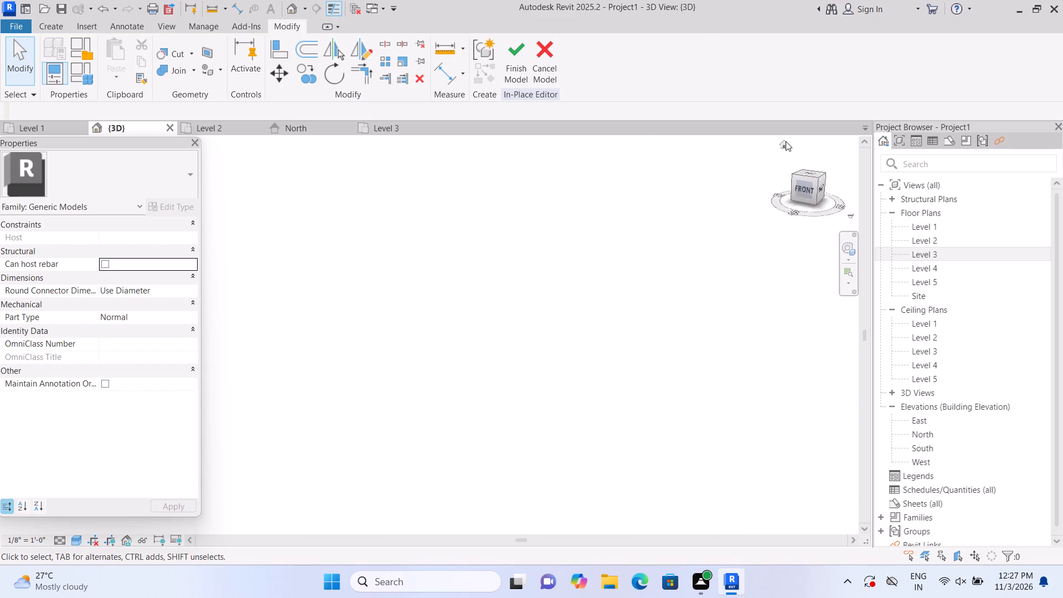
scroll(209, 354, up, 5)
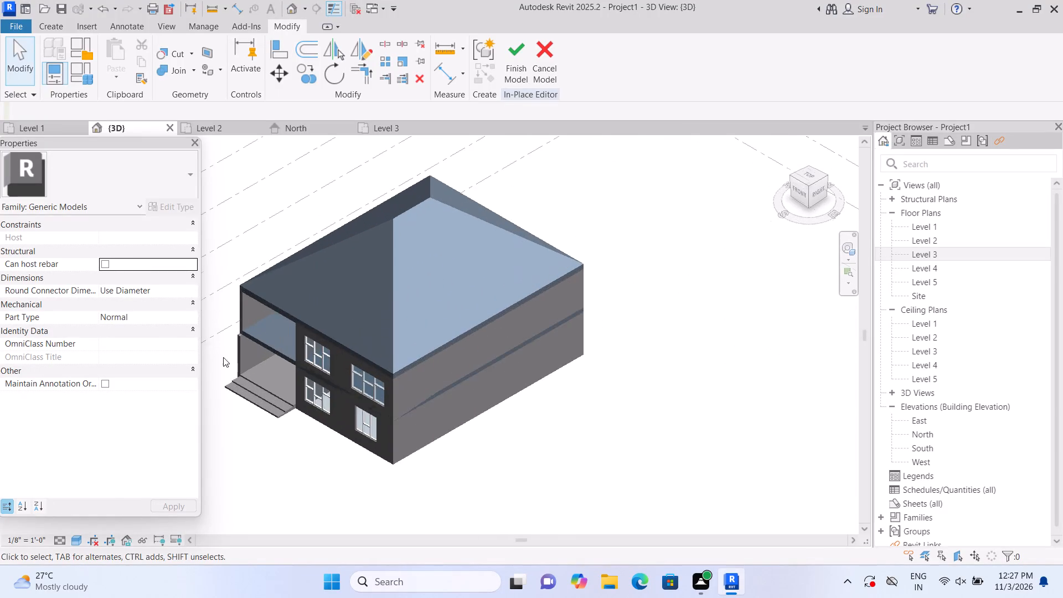
scroll(223, 357, up, 14)
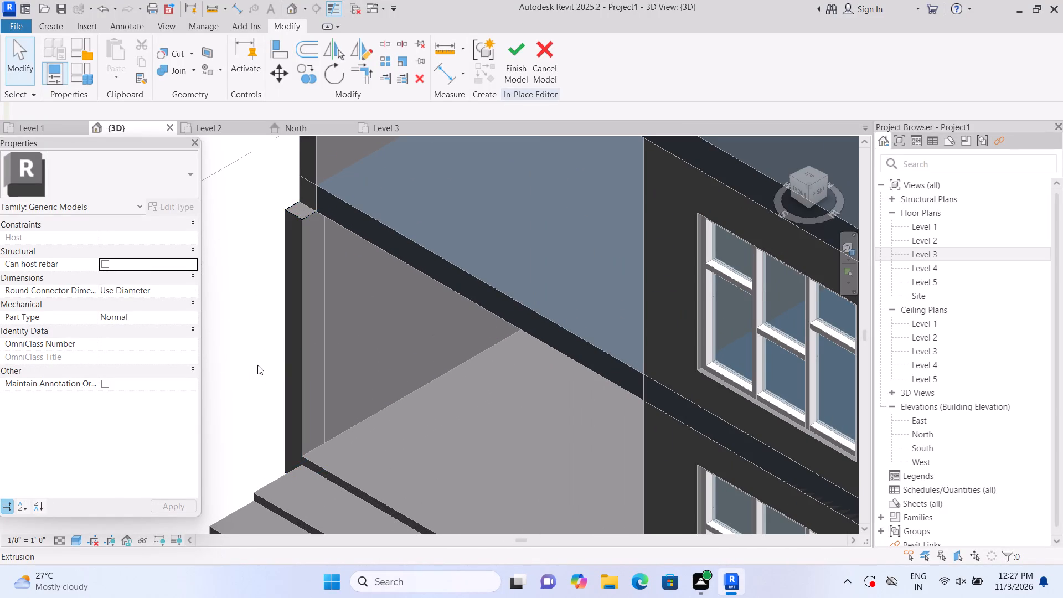
middle_drag(267, 365, 273, 301)
scroll(280, 294, down, 2)
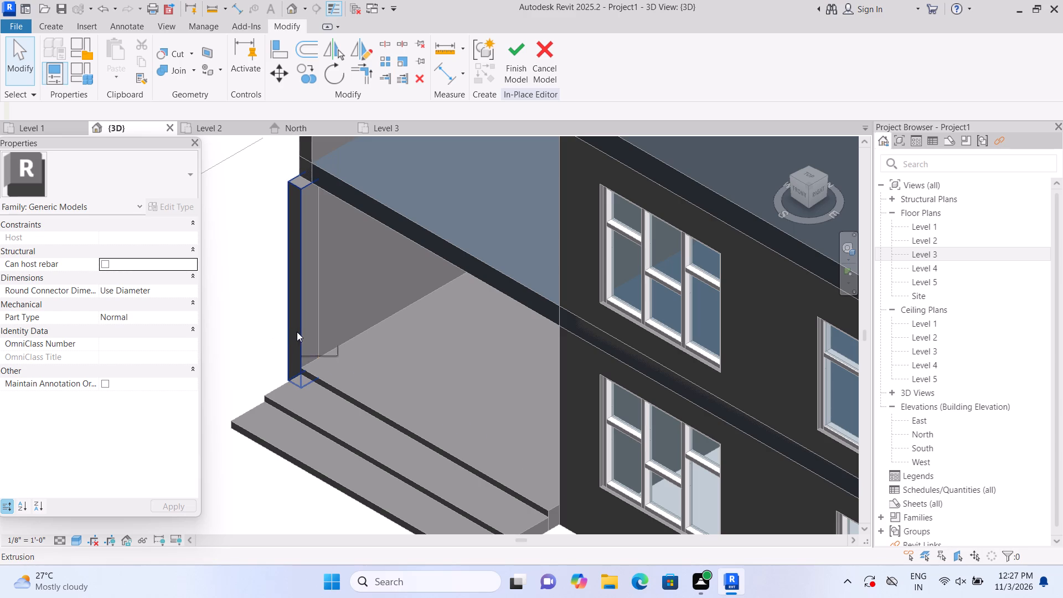
click(297, 332)
drag(290, 285, 251, 310)
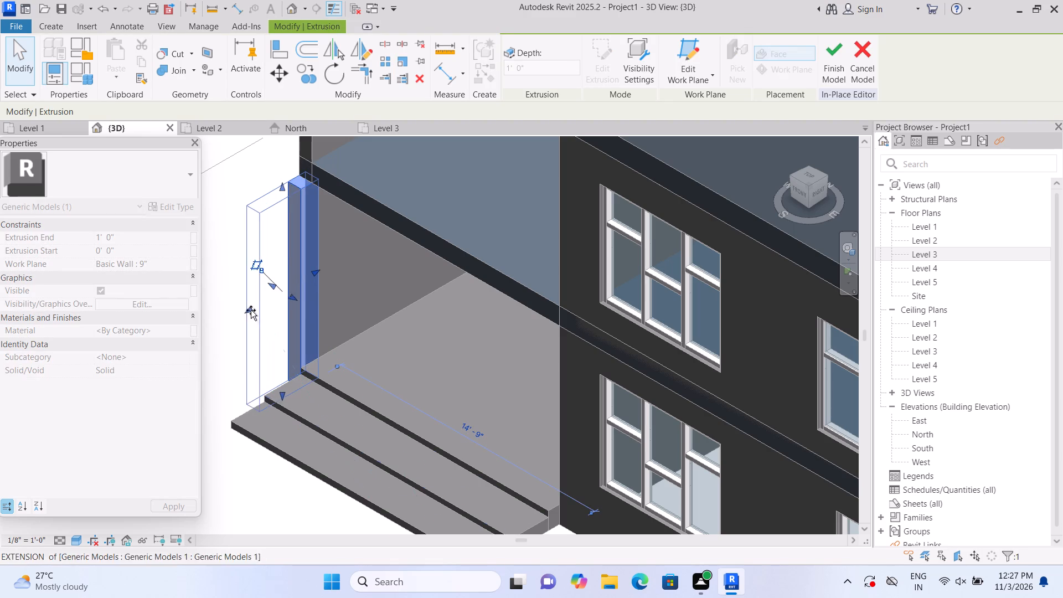
drag(251, 310, 232, 322)
click(232, 322)
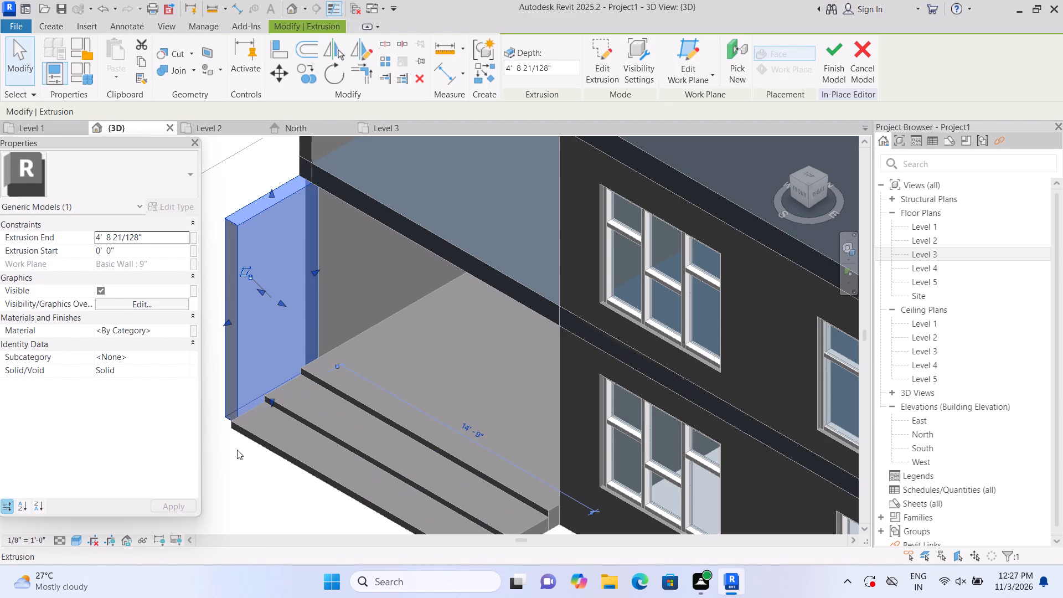
click(239, 450)
Examine the extended porch side wall against the steps, the upper floor and the whole house in 3D.
scroll(245, 439, down, 6)
scroll(292, 456, down, 3)
middle_drag(283, 453, 246, 433)
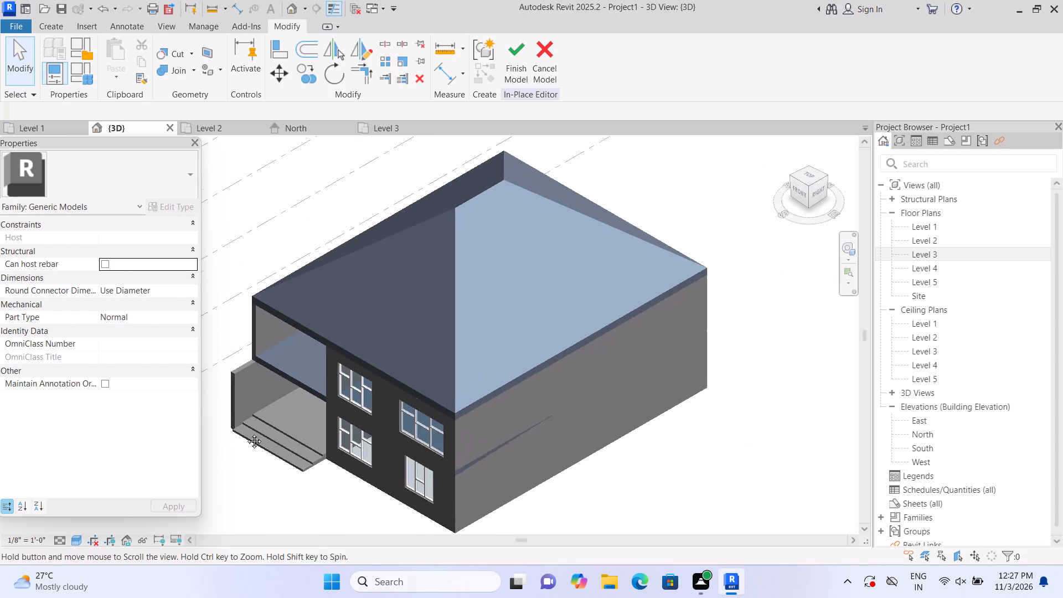
middle_drag(246, 433, 221, 425)
middle_drag(283, 403, 271, 442)
scroll(260, 438, down, 2)
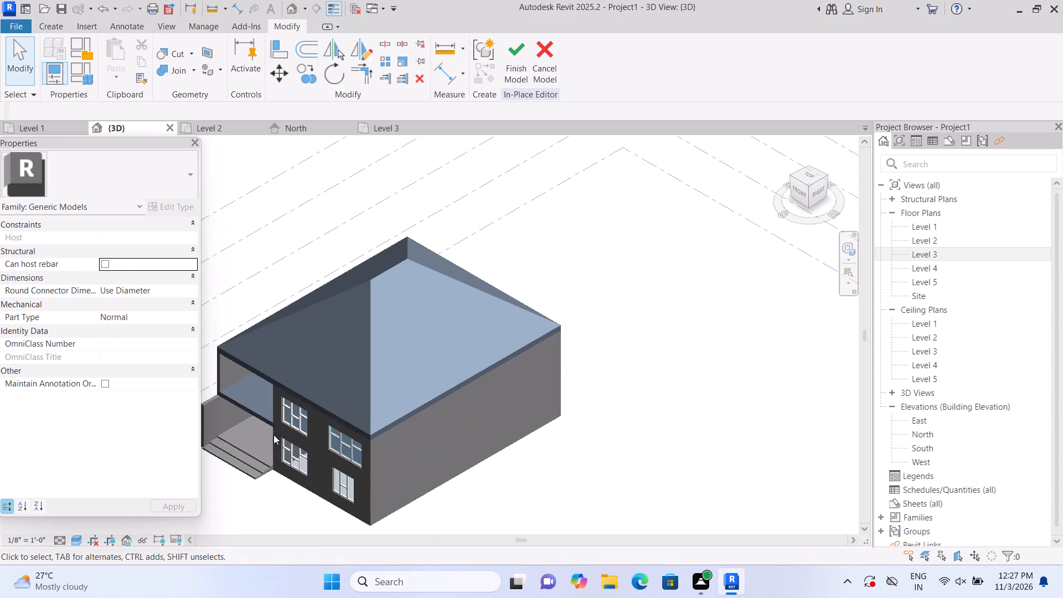
middle_drag(254, 440, 337, 431)
scroll(291, 403, up, 8)
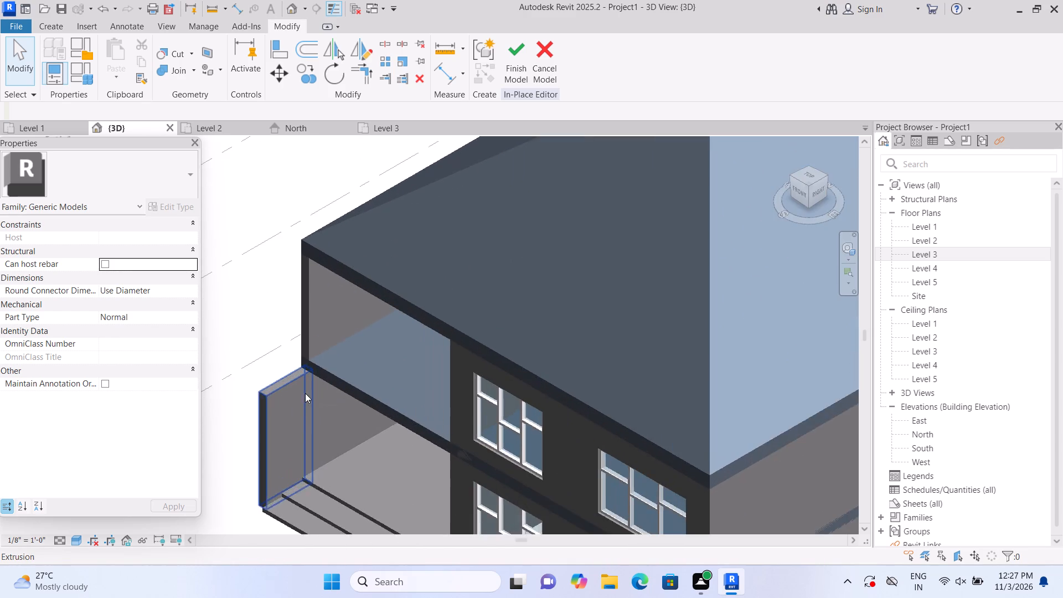
scroll(305, 393, up, 3)
scroll(193, 491, down, 4)
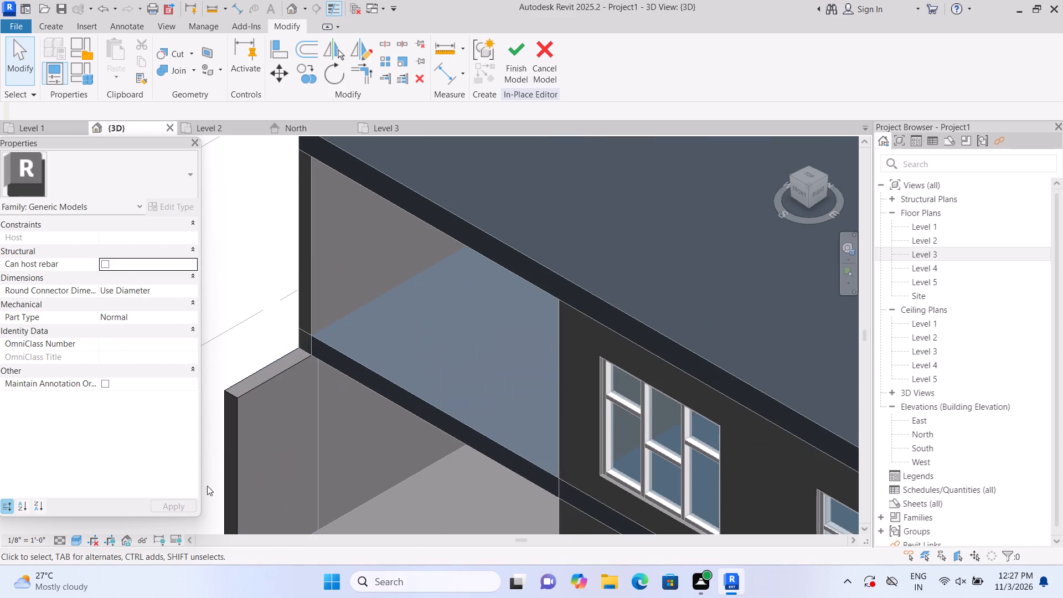
scroll(319, 453, down, 7)
middle_drag(321, 449, 252, 403)
scroll(268, 406, down, 1)
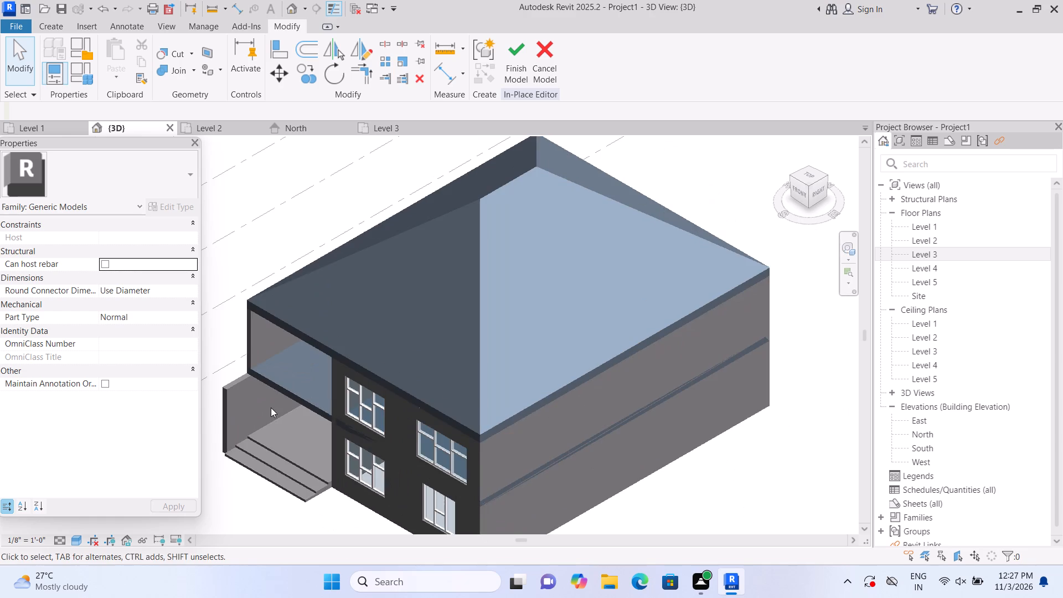
Finish the in-place generic model that extends the porch side wall.
double_click(453, 251)
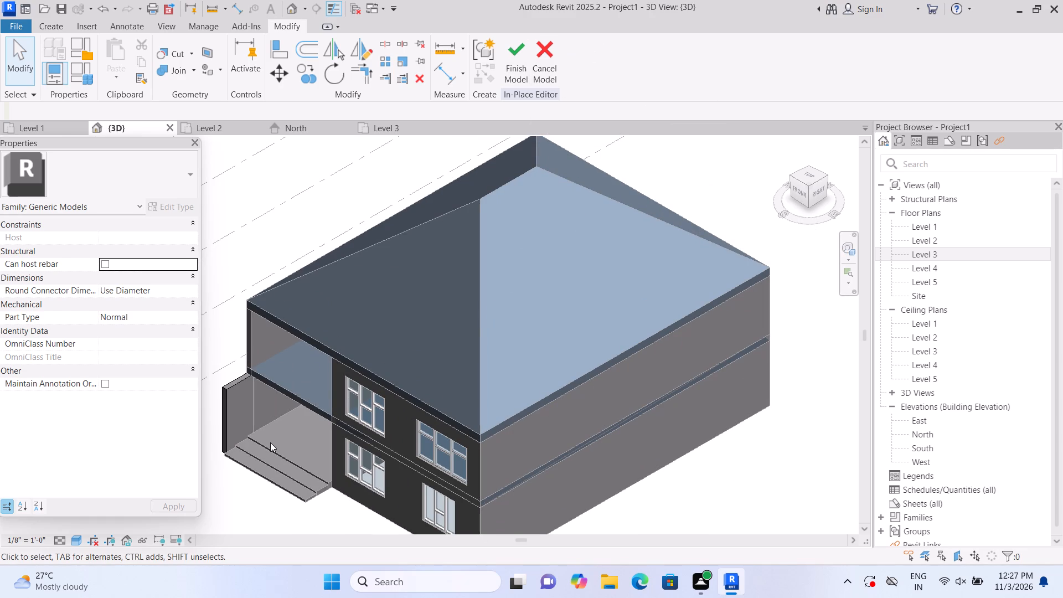
double_click(236, 505)
click(537, 233)
click(517, 68)
Flatten the Level 3 hip roof by setting its slope to 0" / 12".
click(504, 255)
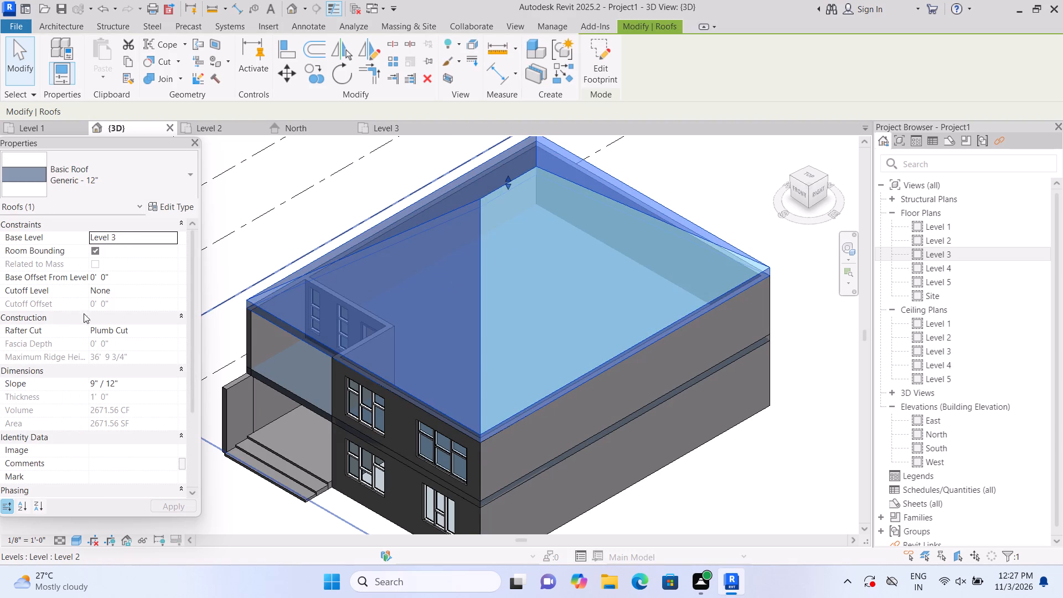
click(123, 385)
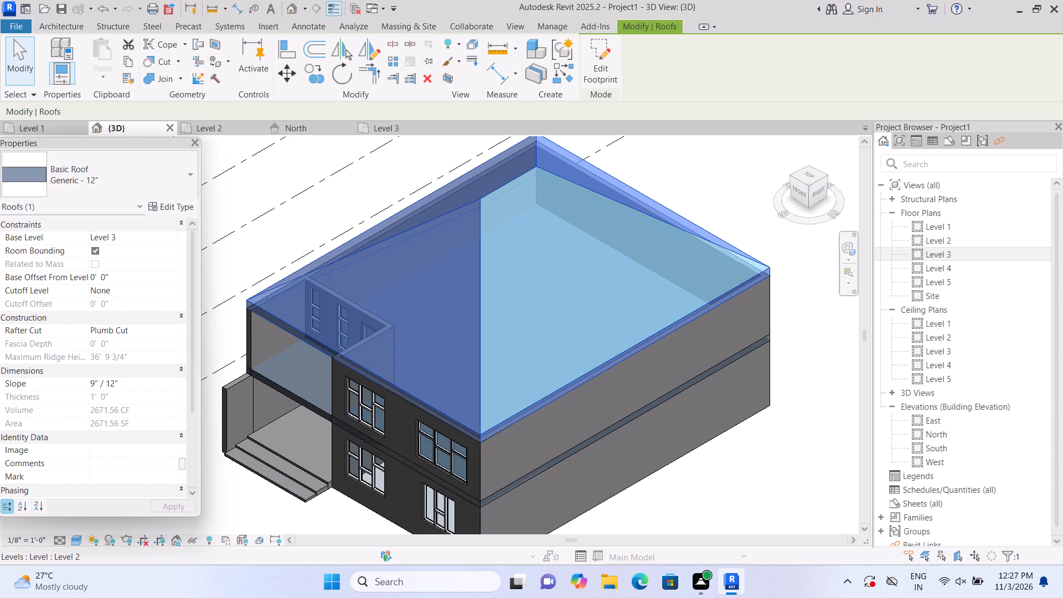
key(BackSpace)
key(BackSpace)
key(BackSpace)
key(BackSpace)
key(BackSpace)
key(BackSpace)
key(BackSpace)
key(BackSpace)
key(BackSpace)
key(BackSpace)
key(BackSpace)
key(BackSpace)
key(BackSpace)
key(BackSpace)
key(BackSpace)
key(0)
key(Return)
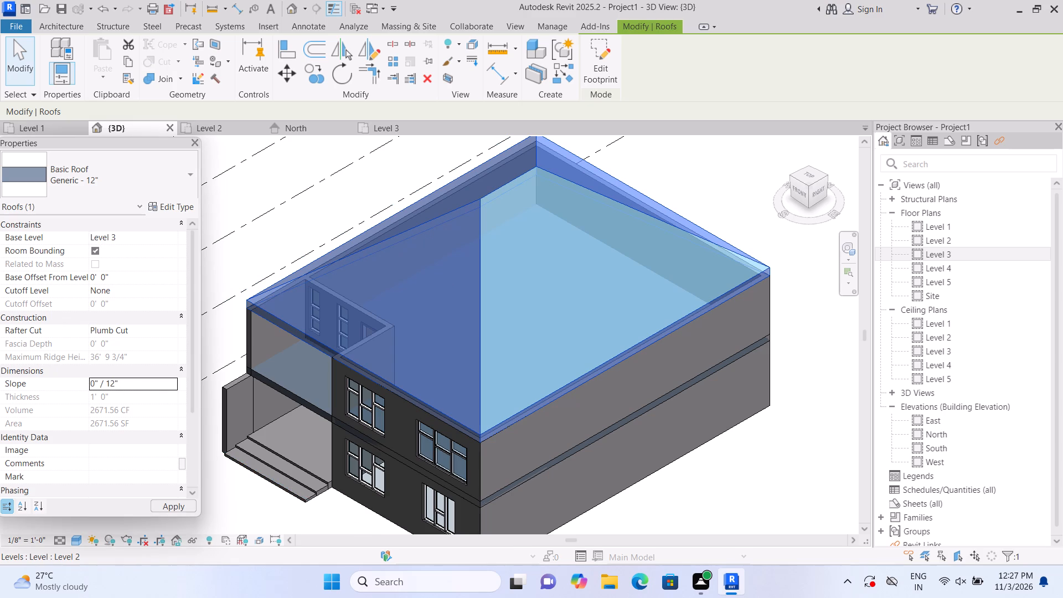
click(781, 501)
Examine the flat-roofed house in 3D from the porch corner, the front and both long sides.
scroll(773, 476, down, 3)
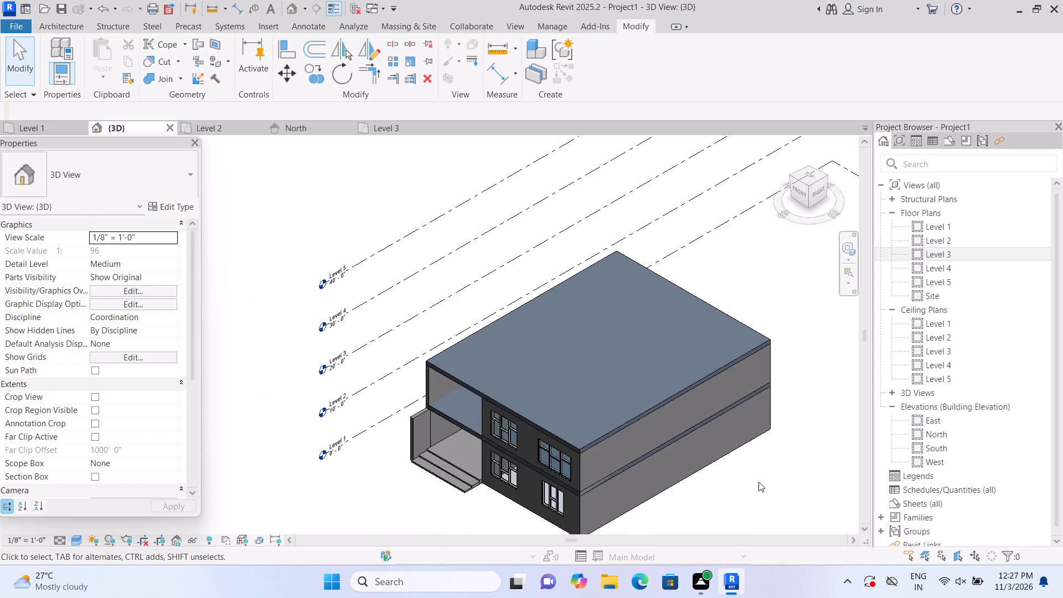
middle_drag(758, 482, 710, 404)
scroll(590, 363, up, 3)
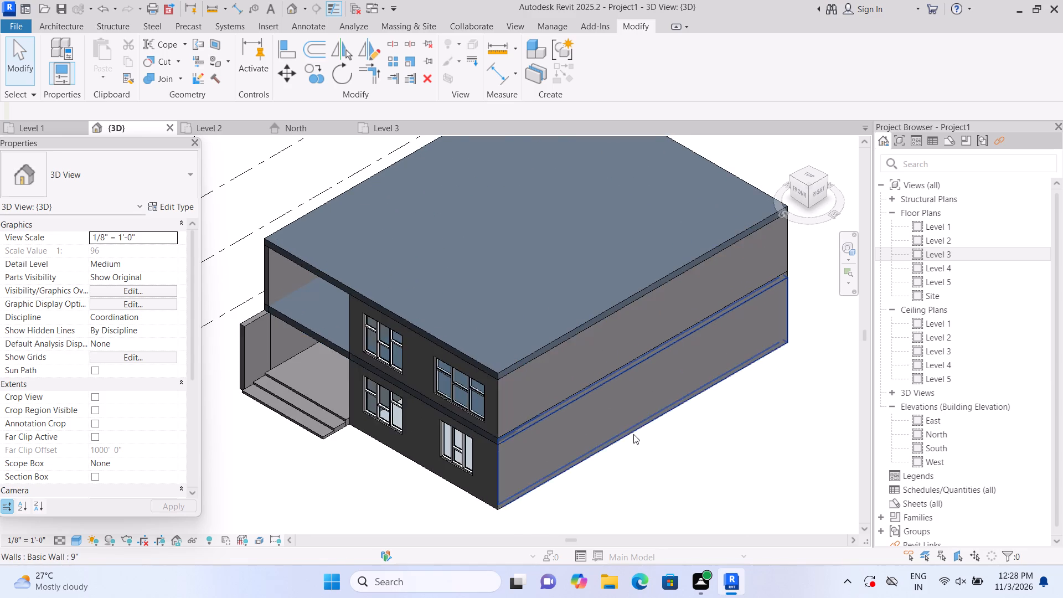
middle_drag(634, 435, 682, 463)
scroll(684, 463, down, 1)
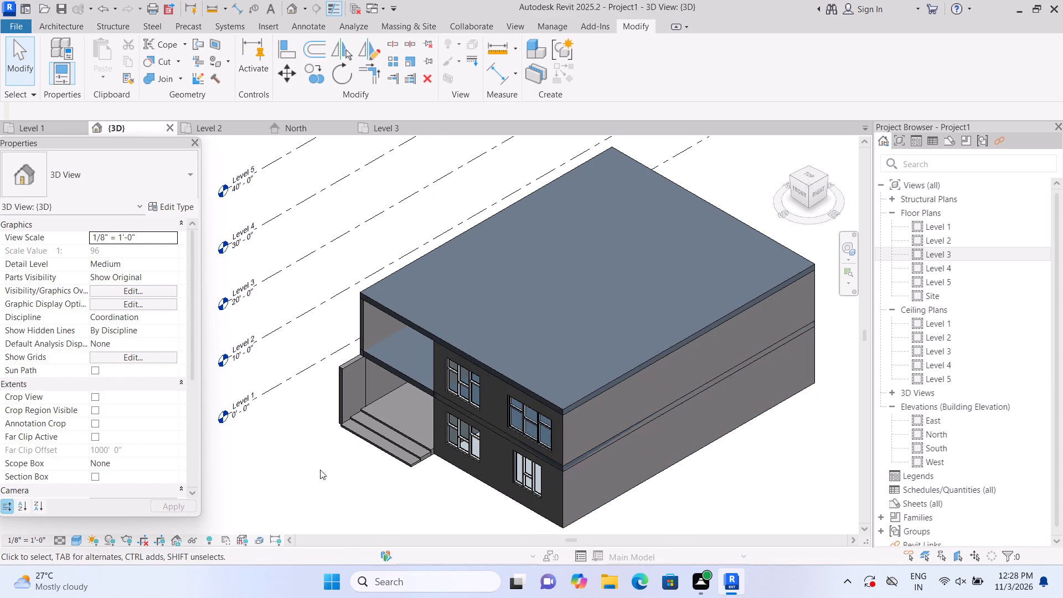
shift+middle_drag(297, 461, 487, 440)
middle_drag(489, 415, 441, 374)
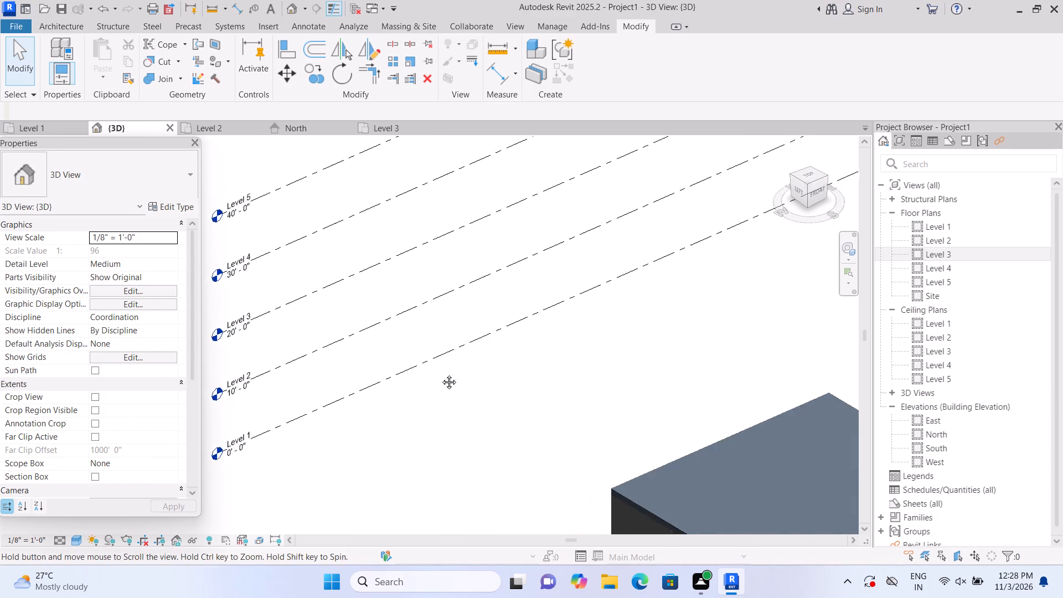
middle_drag(441, 374, 329, 308)
scroll(378, 359, down, 2)
scroll(394, 414, down, 1)
middle_drag(403, 440, 307, 344)
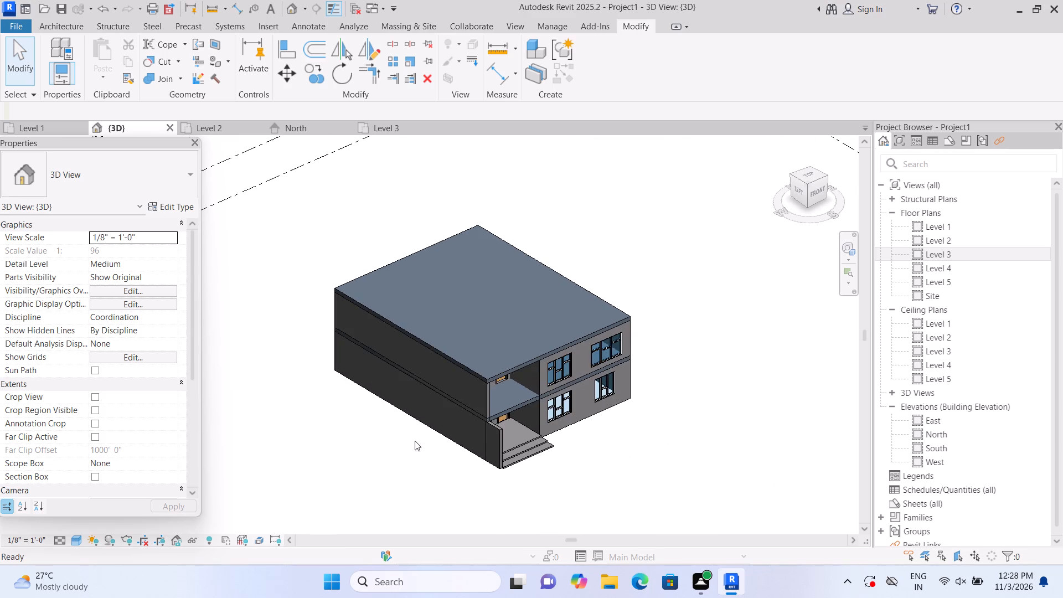
scroll(427, 450, up, 4)
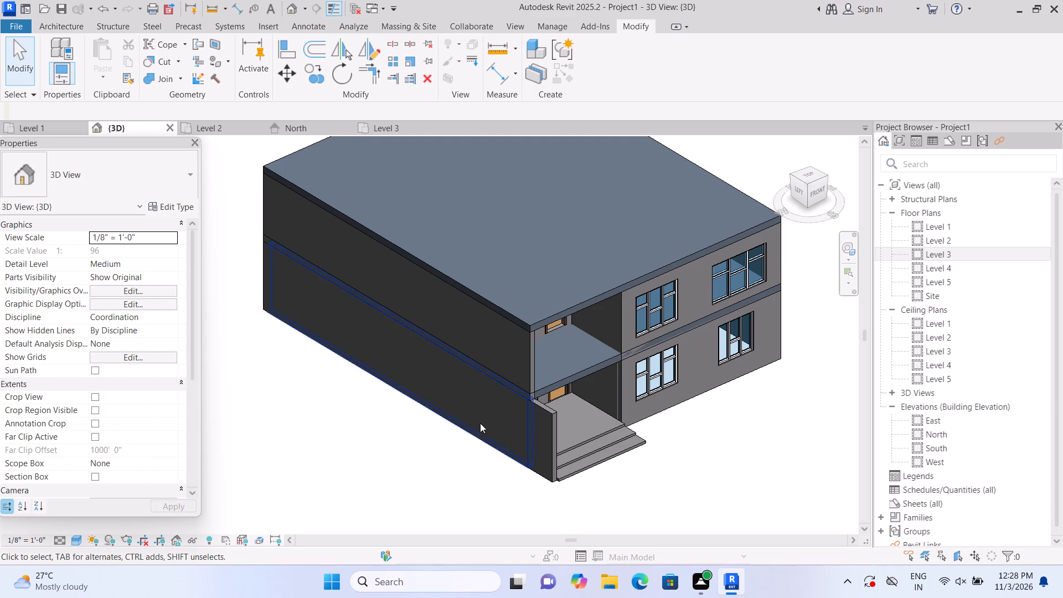
middle_drag(756, 421, 688, 432)
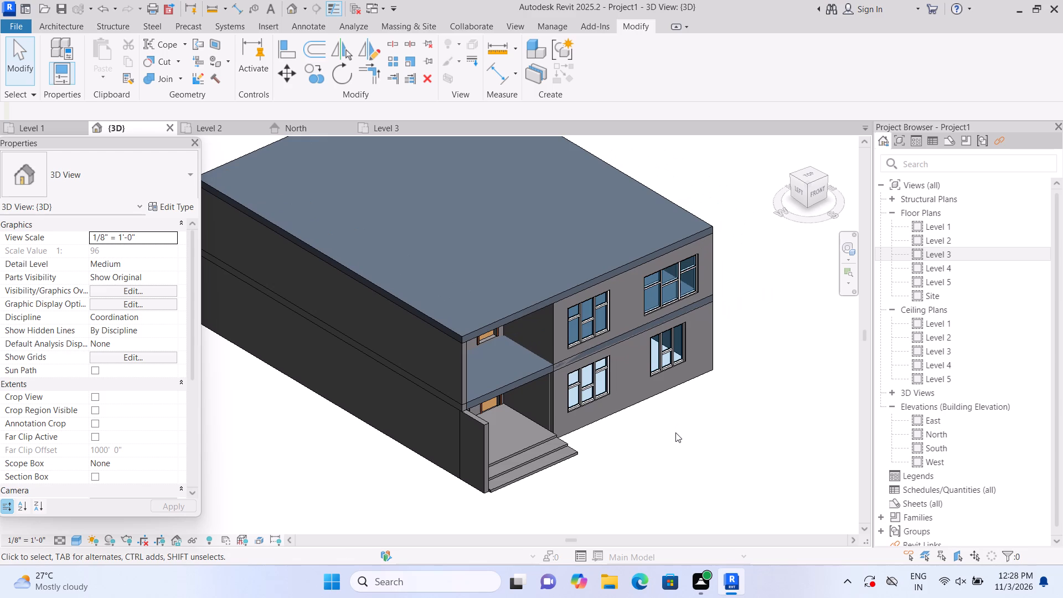
shift+middle_drag(698, 443, 698, 444)
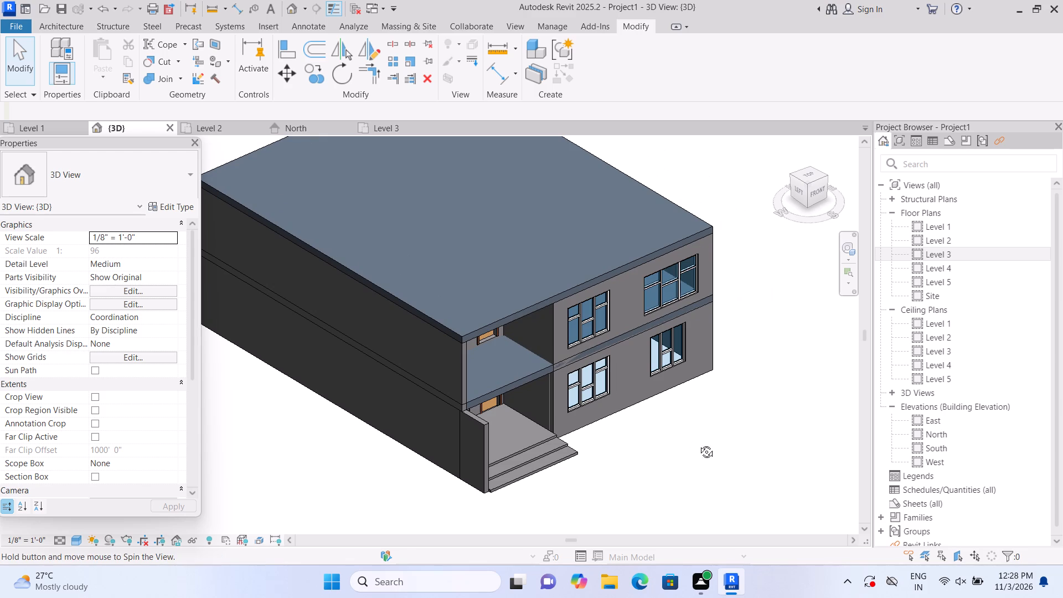
shift+middle_drag(698, 444, 546, 445)
middle_drag(378, 194, 602, 410)
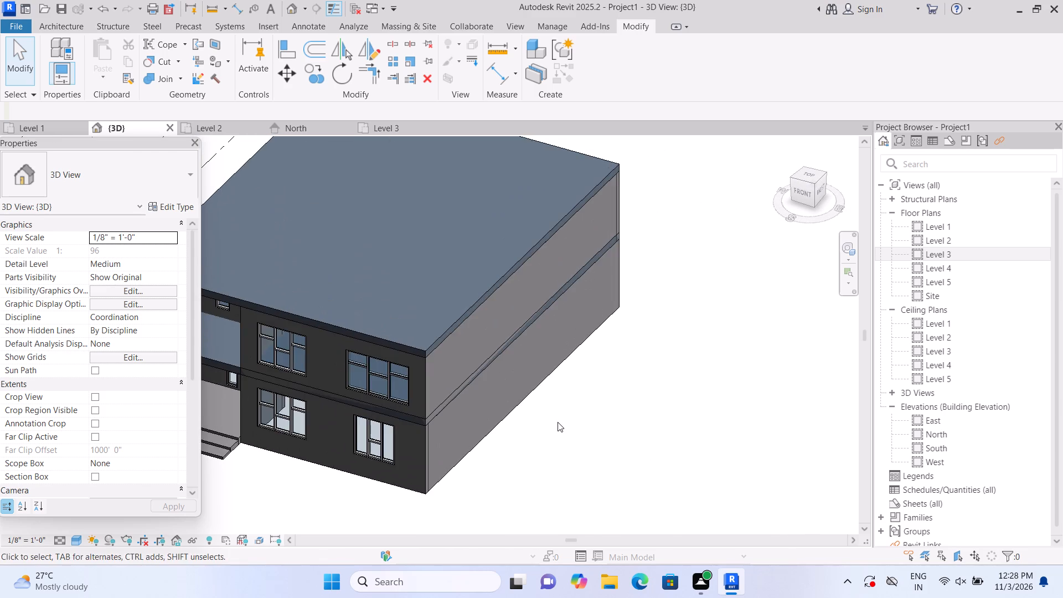
middle_drag(557, 422, 505, 399)
shift+scroll(495, 460, up, 1)
shift+middle_drag(488, 452, 444, 430)
middle_drag(460, 375, 619, 455)
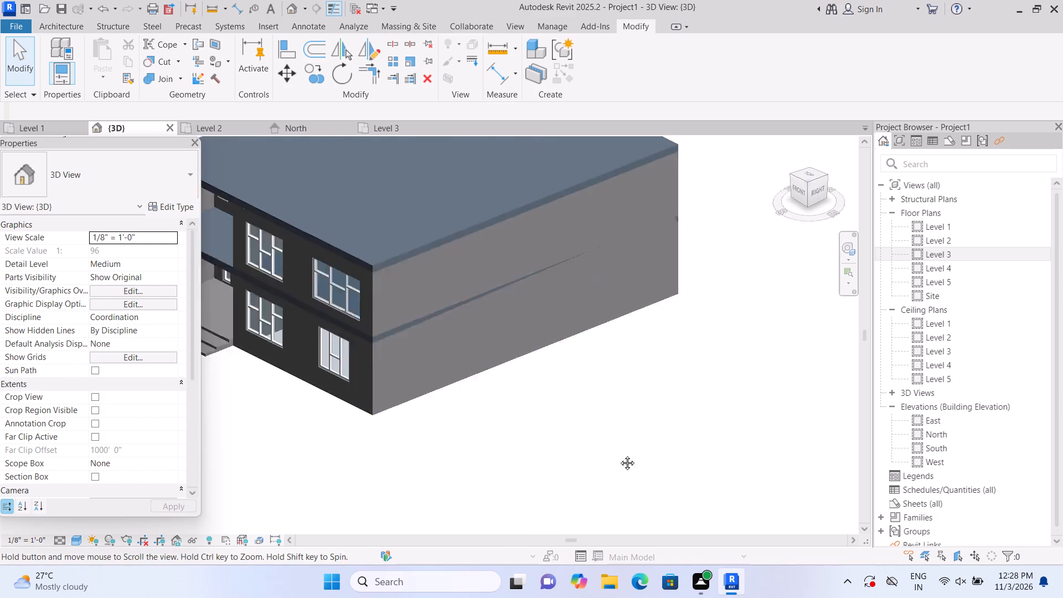
middle_drag(619, 455, 741, 570)
middle_drag(447, 459, 428, 375)
scroll(424, 455, up, 1)
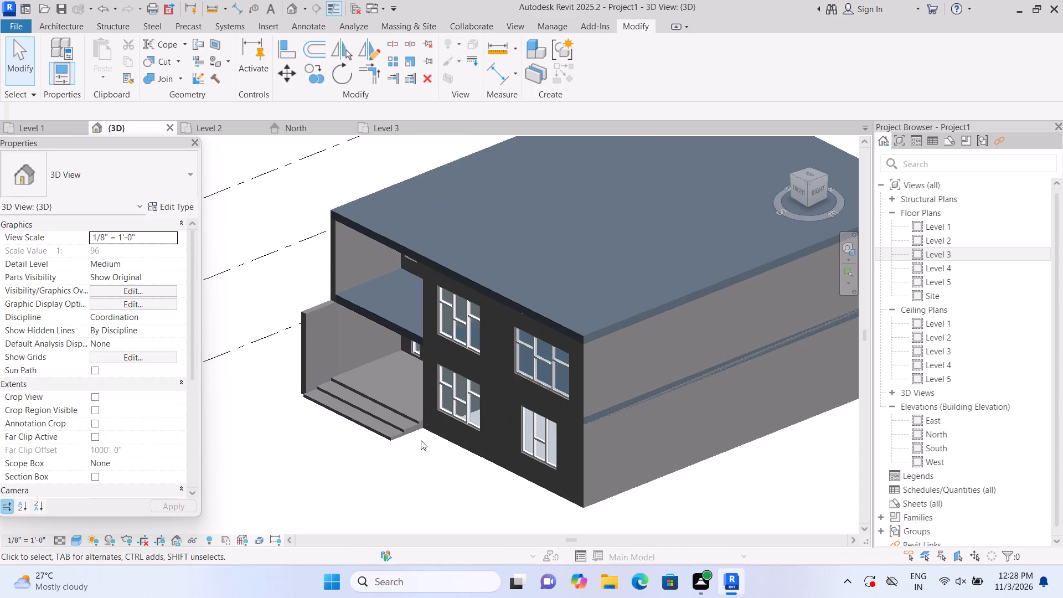
scroll(406, 453, up, 2)
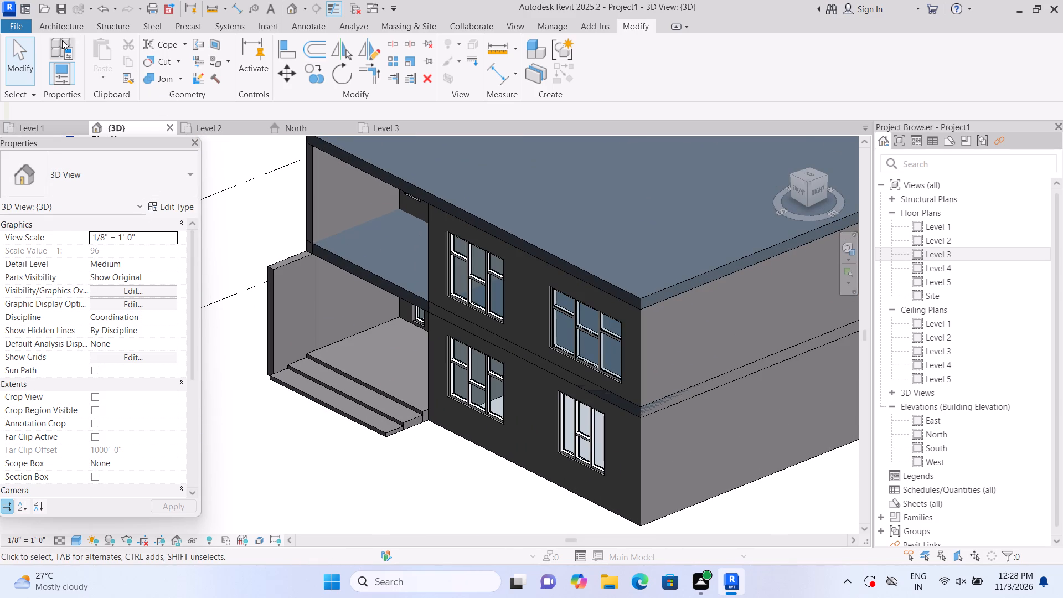
Create a new in-place model in the Generic Models category, keeping the default name.
click(78, 28)
click(159, 78)
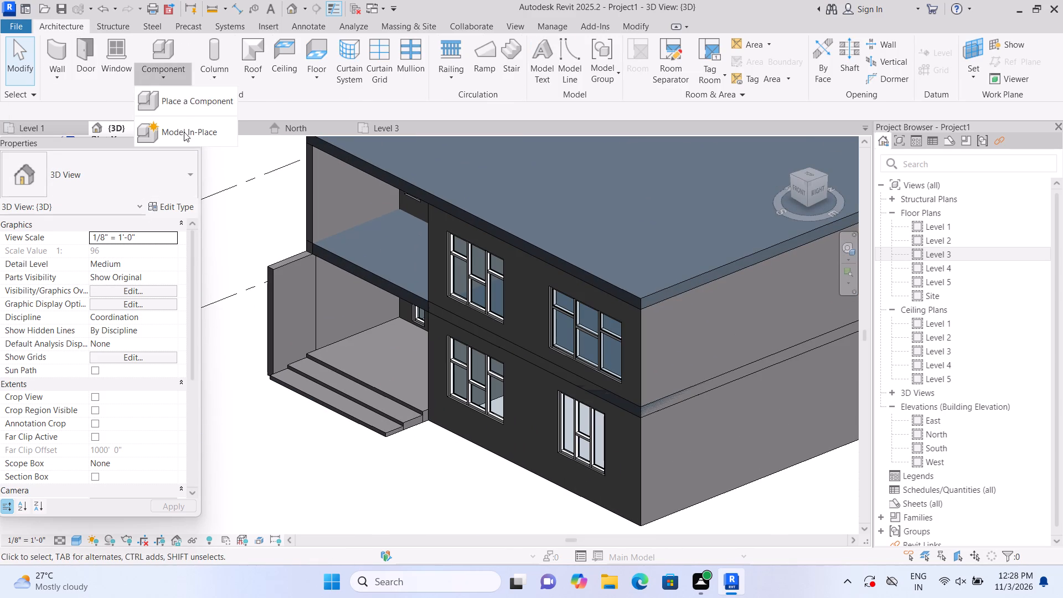
click(184, 132)
scroll(507, 293, down, 5)
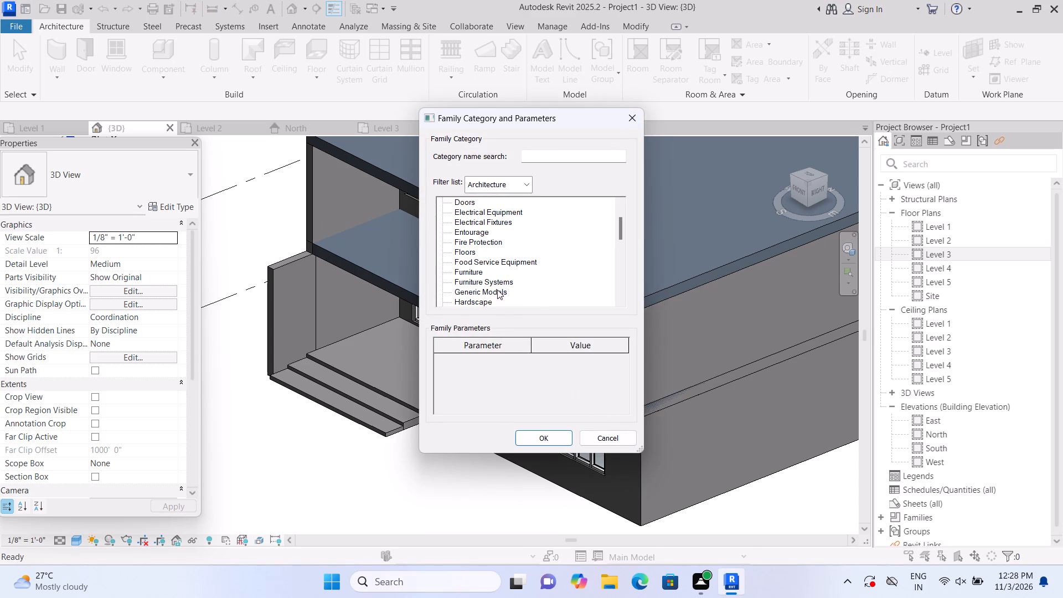
click(497, 280)
click(545, 436)
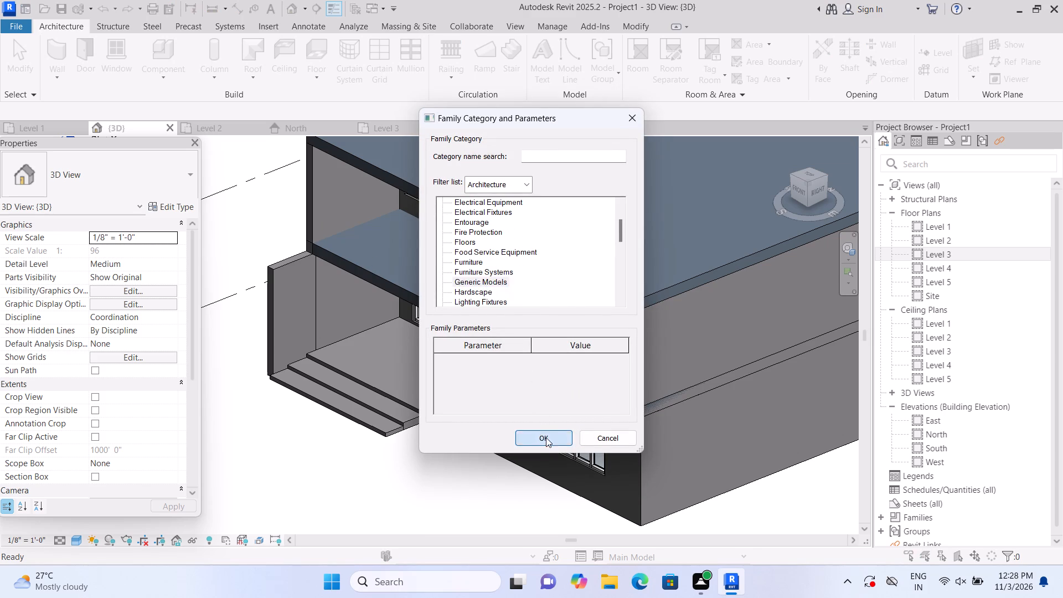
click(556, 312)
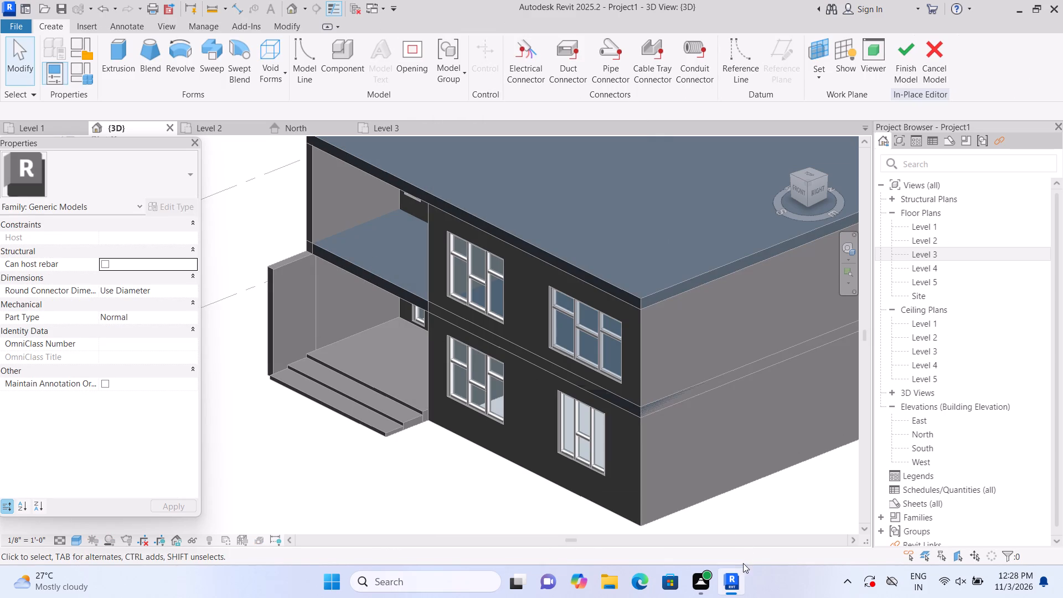
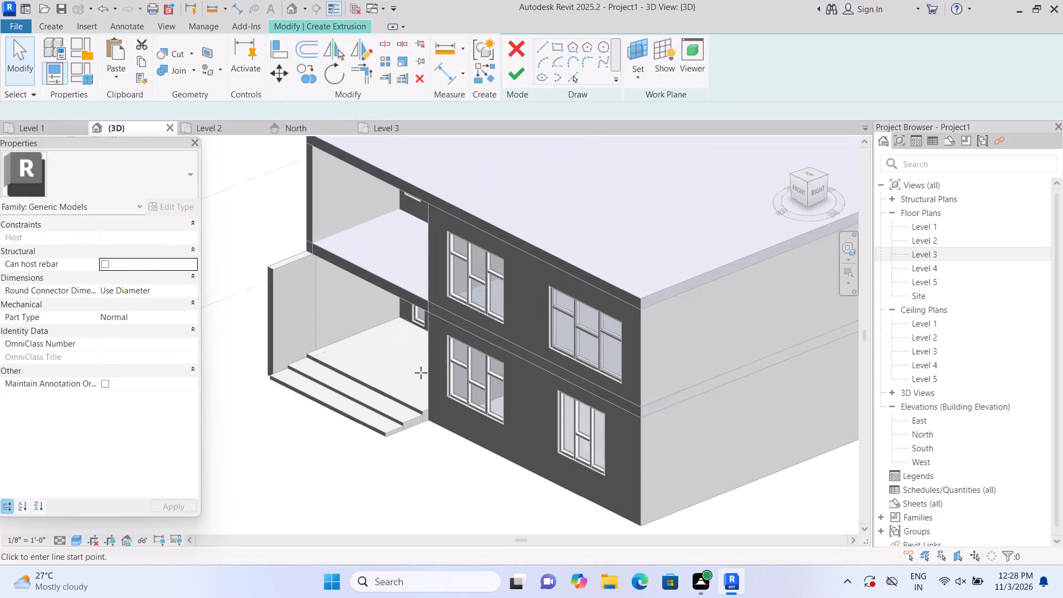
Extrude a block 1' 0" deep from a rectangle about 7 1/2" by 1' 0" on the end face of the top entrance step.
scroll(442, 450, up, 3)
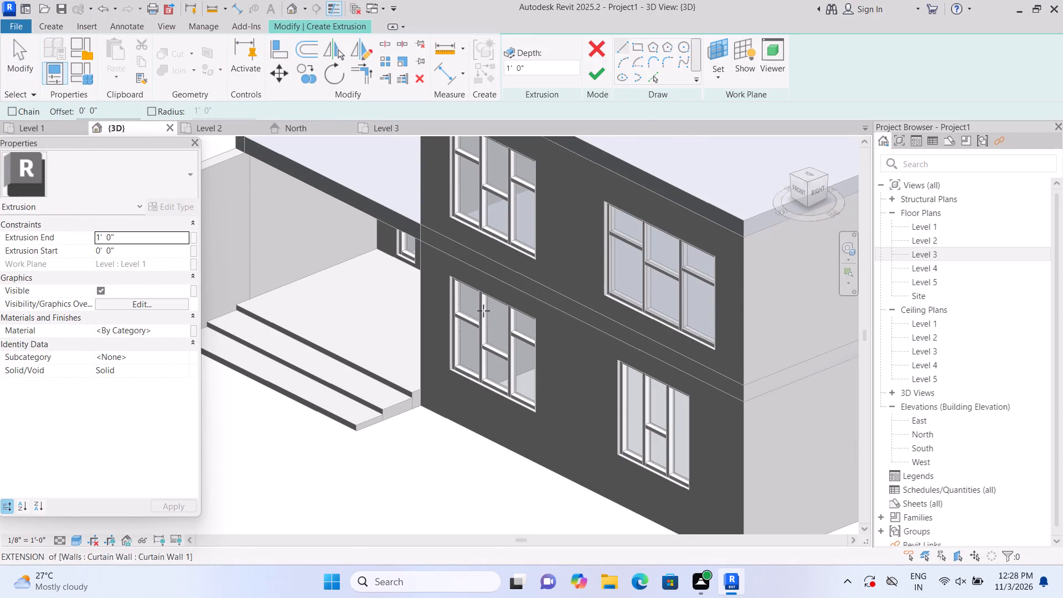
click(720, 78)
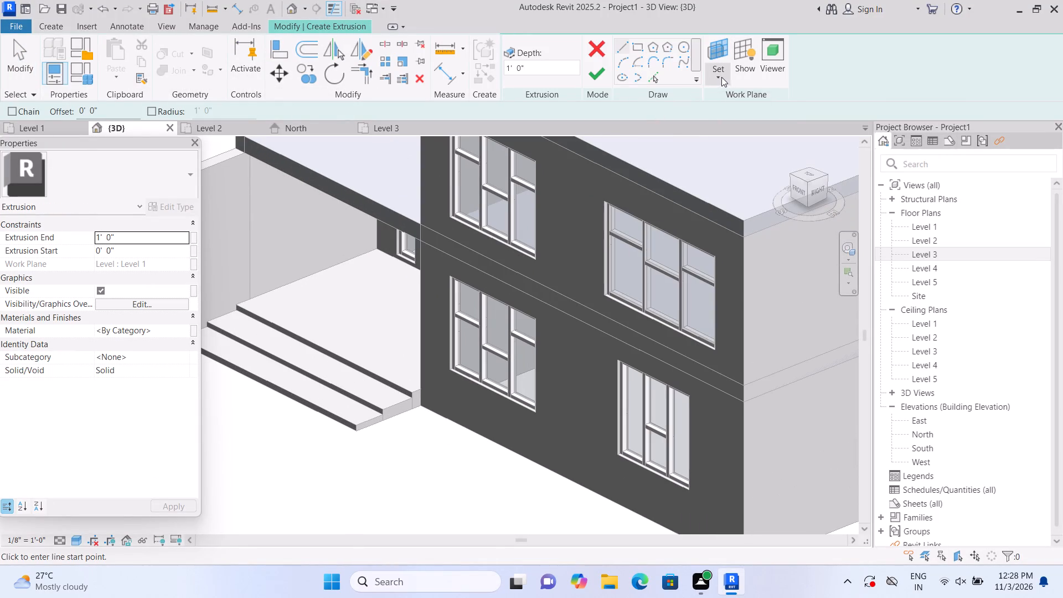
click(713, 128)
scroll(399, 417, up, 1)
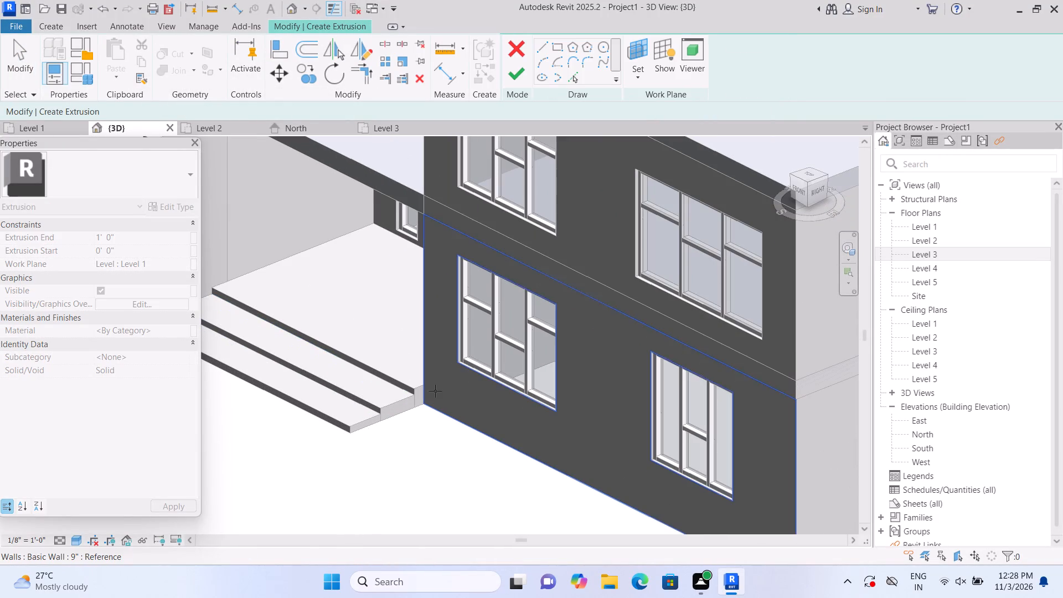
scroll(420, 401, up, 1)
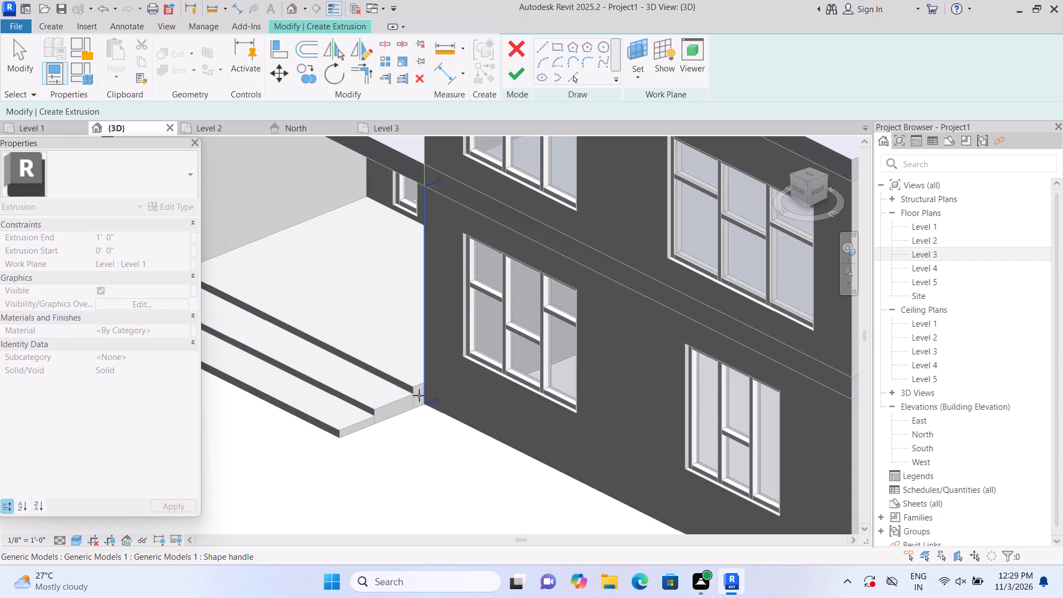
scroll(419, 400, up, 7)
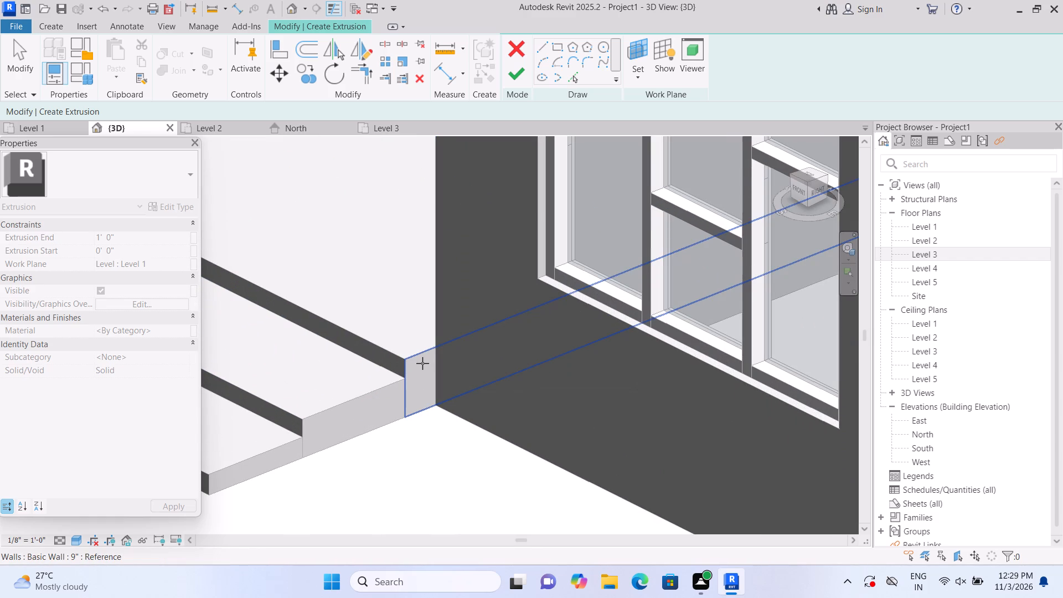
click(422, 364)
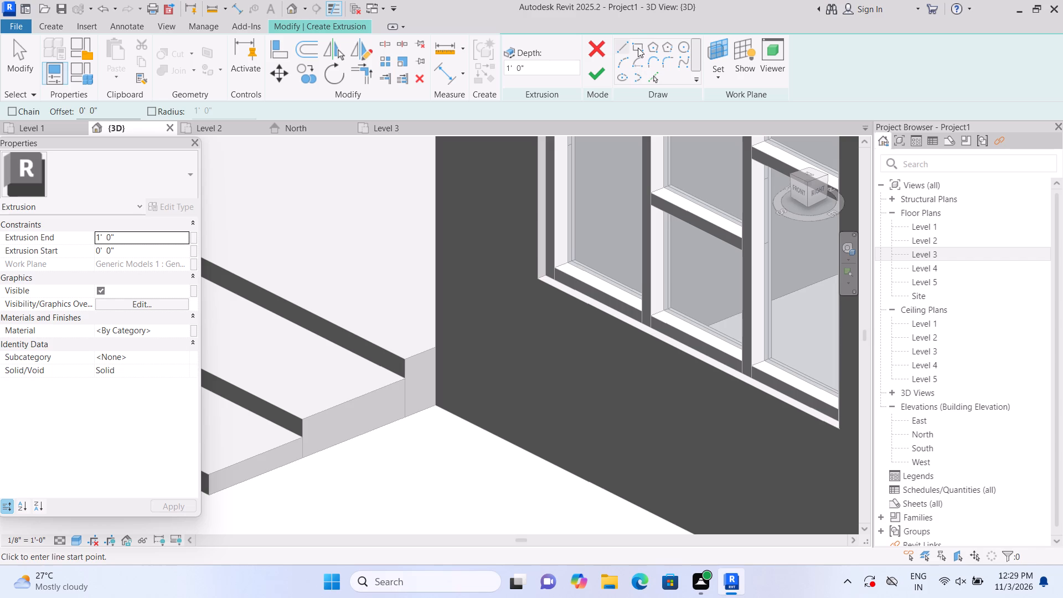
click(638, 48)
scroll(451, 376, up, 5)
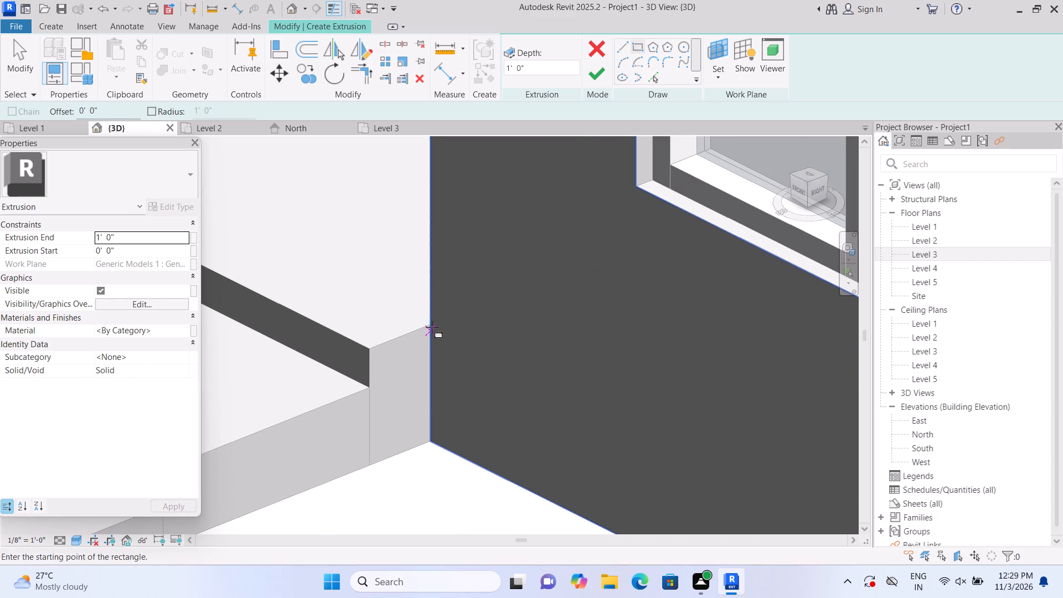
click(431, 323)
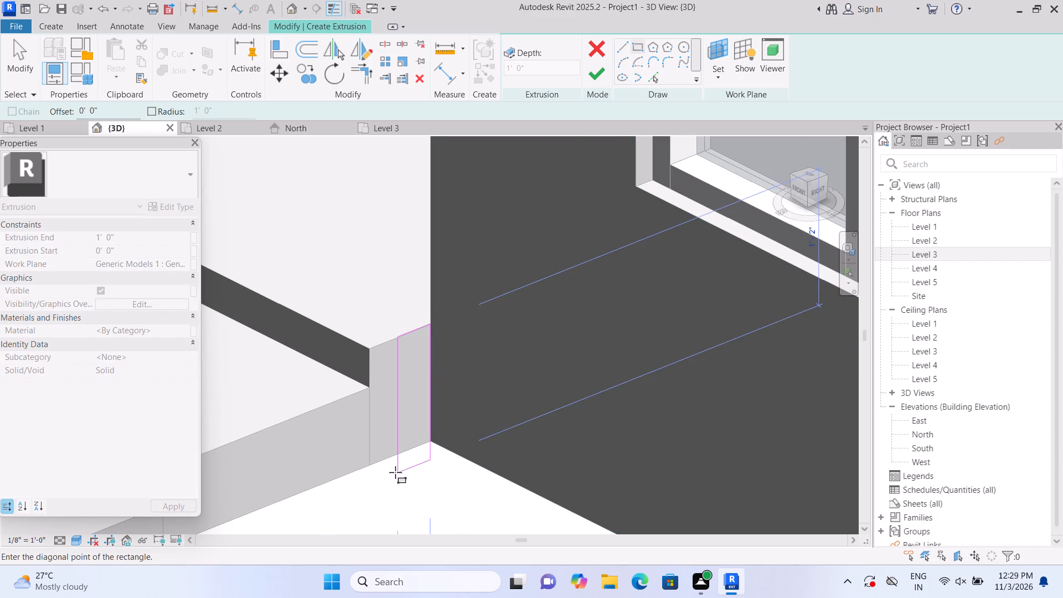
click(373, 467)
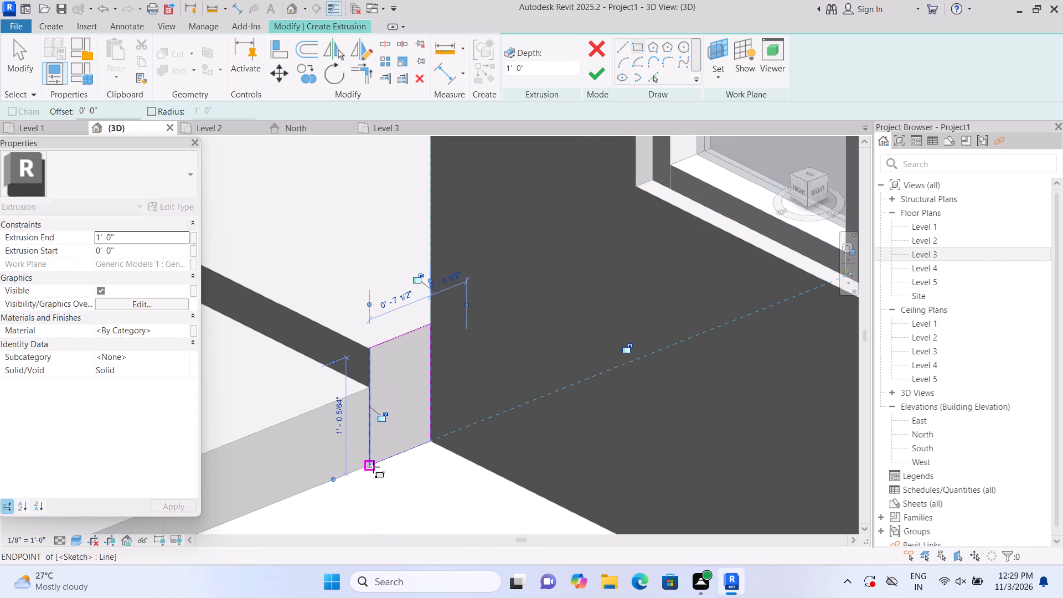
click(600, 79)
Stretch the new block along the ends of the entrance steps to the front edge of the bottom step.
scroll(474, 505, down, 3)
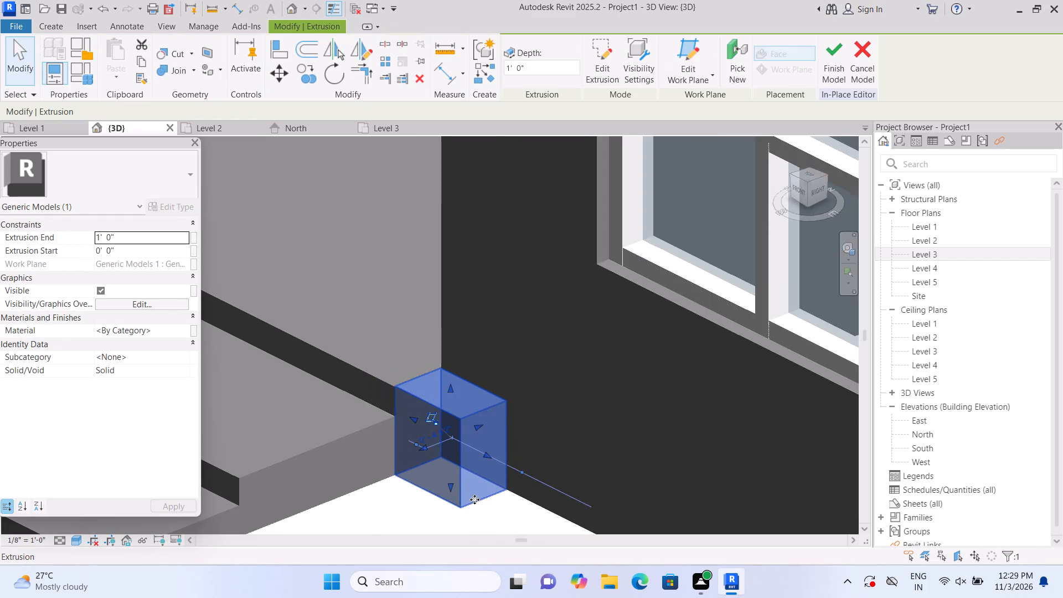
scroll(474, 499, down, 12)
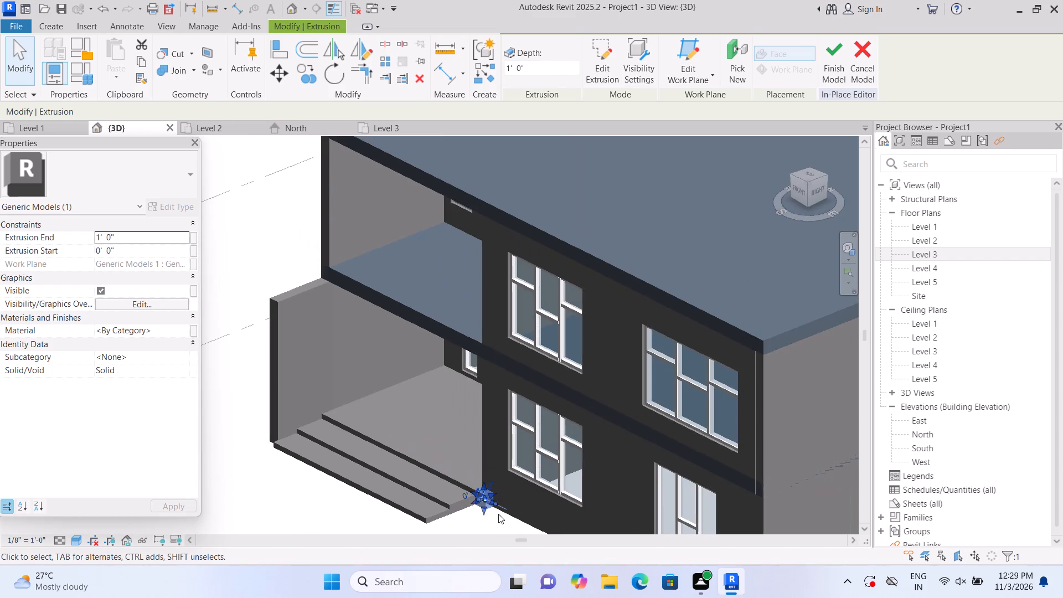
middle_drag(507, 514, 527, 455)
scroll(497, 456, up, 7)
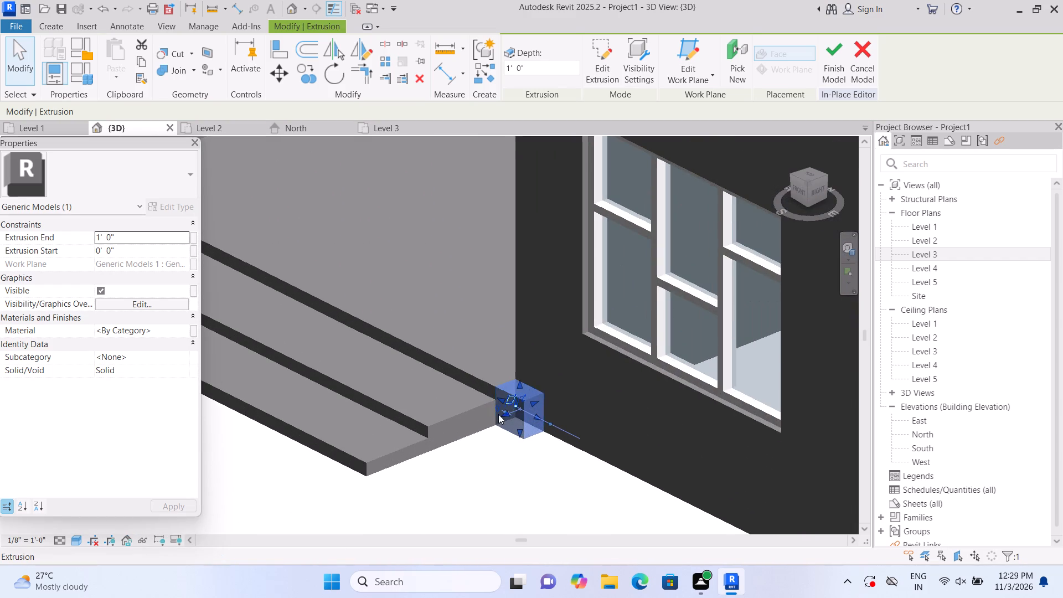
drag(503, 414, 388, 472)
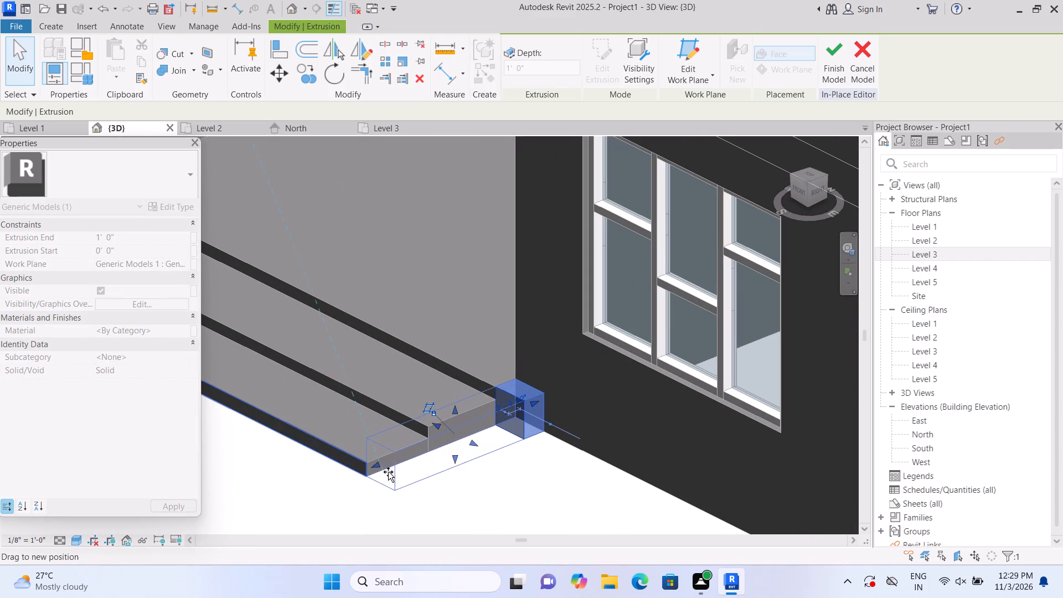
drag(388, 472, 383, 473)
click(383, 473)
click(353, 499)
Extrude a rectangle about 15' 1 1/2" by 1' 0" over the porch, 1' 0" deep, from the front face of the Level 2 roof slab.
scroll(368, 503, down, 5)
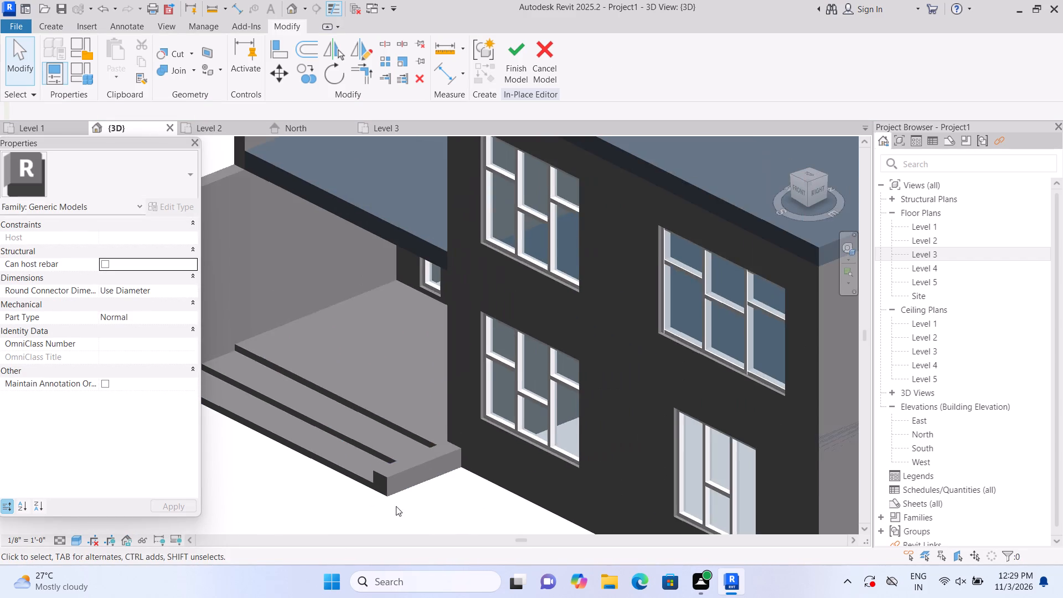
scroll(396, 506, down, 2)
scroll(416, 484, up, 1)
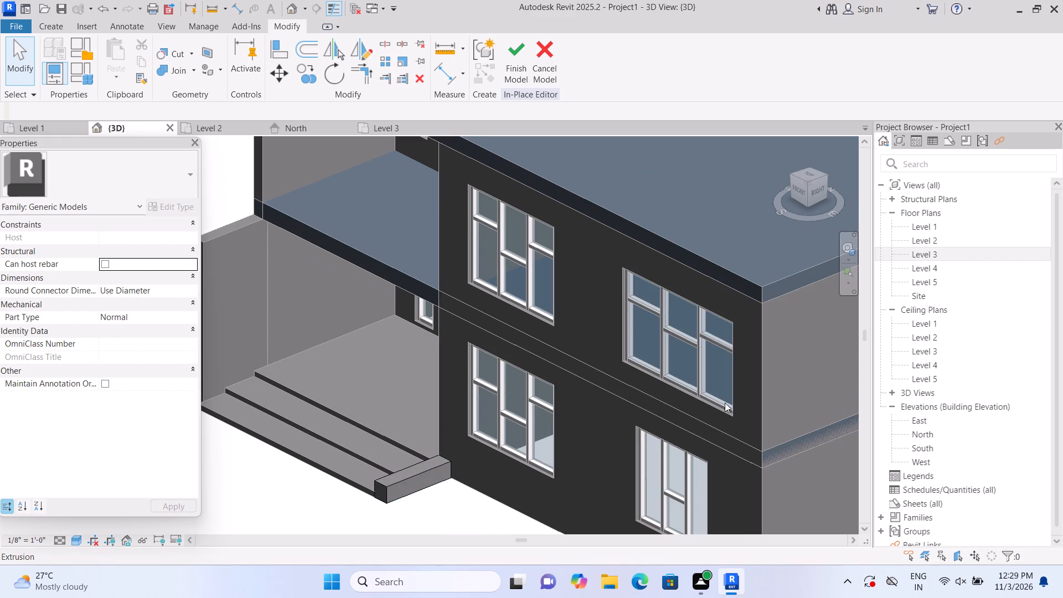
click(799, 193)
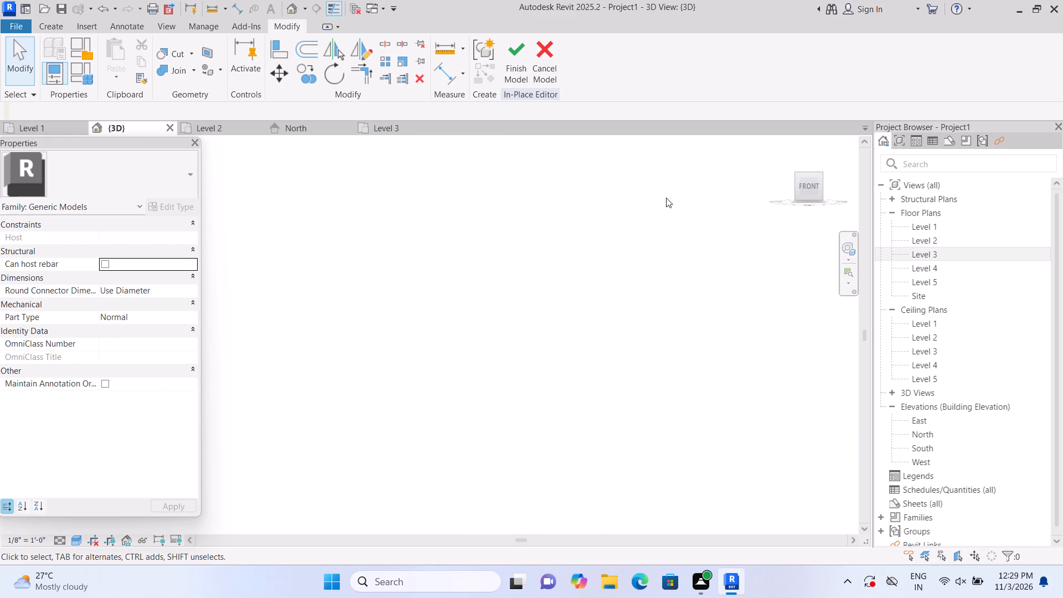
scroll(275, 378, up, 14)
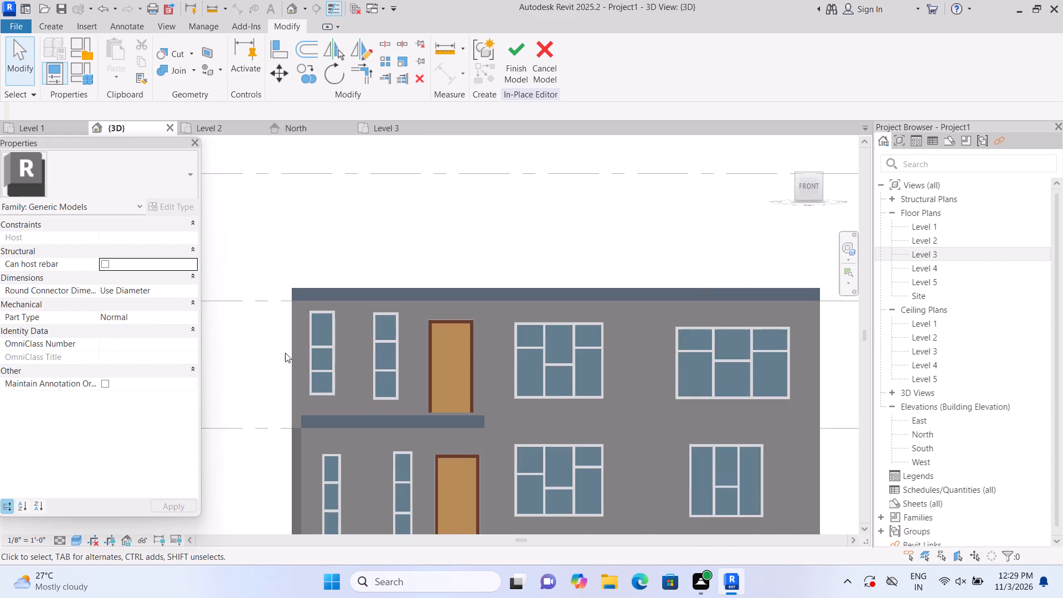
scroll(285, 353, up, 1)
middle_drag(293, 359, 291, 312)
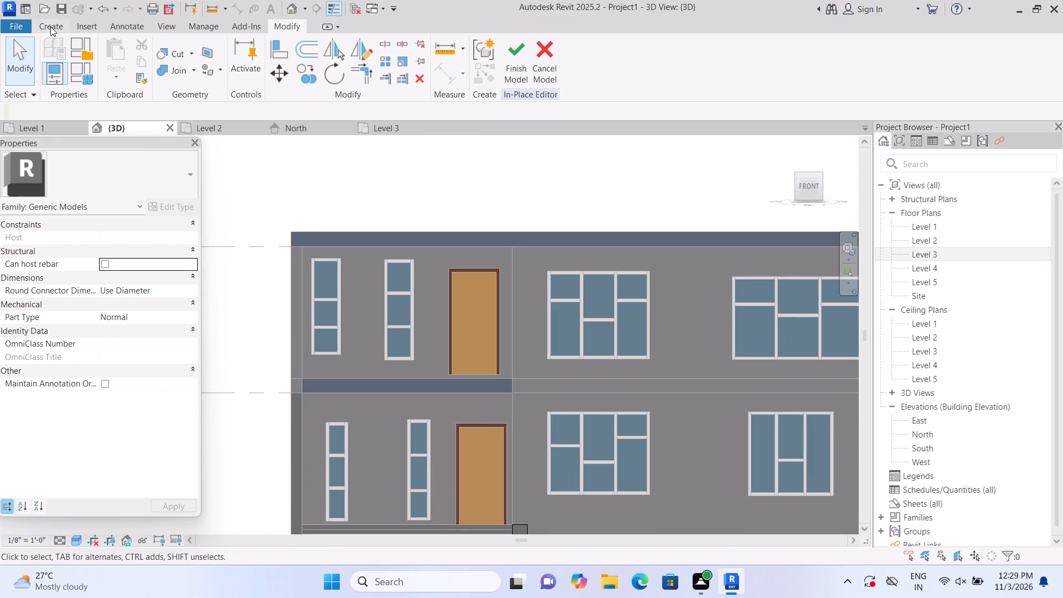
double_click(50, 27)
click(125, 79)
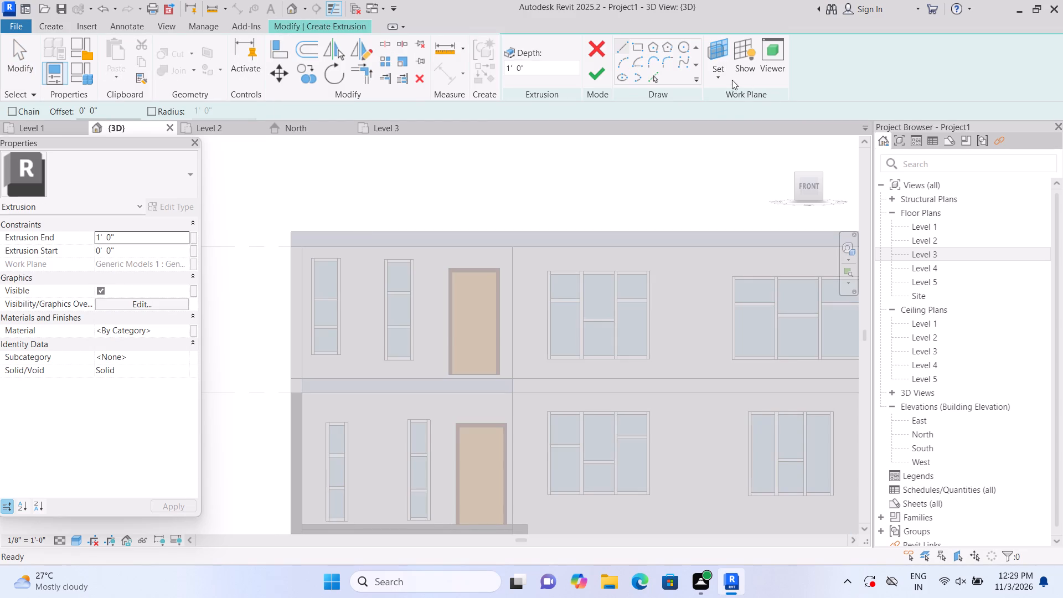
click(719, 81)
click(727, 126)
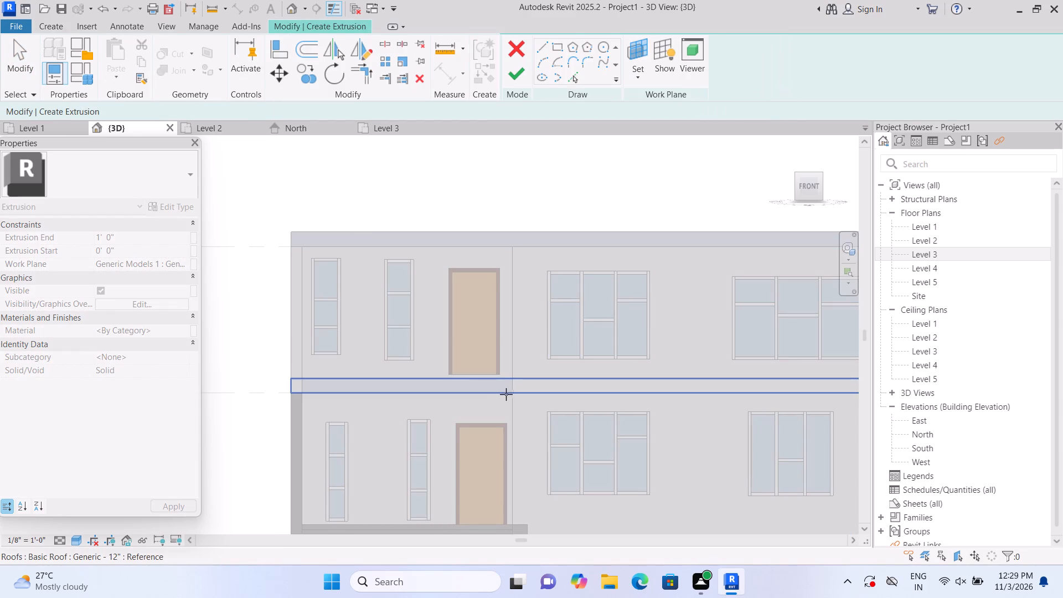
double_click(423, 386)
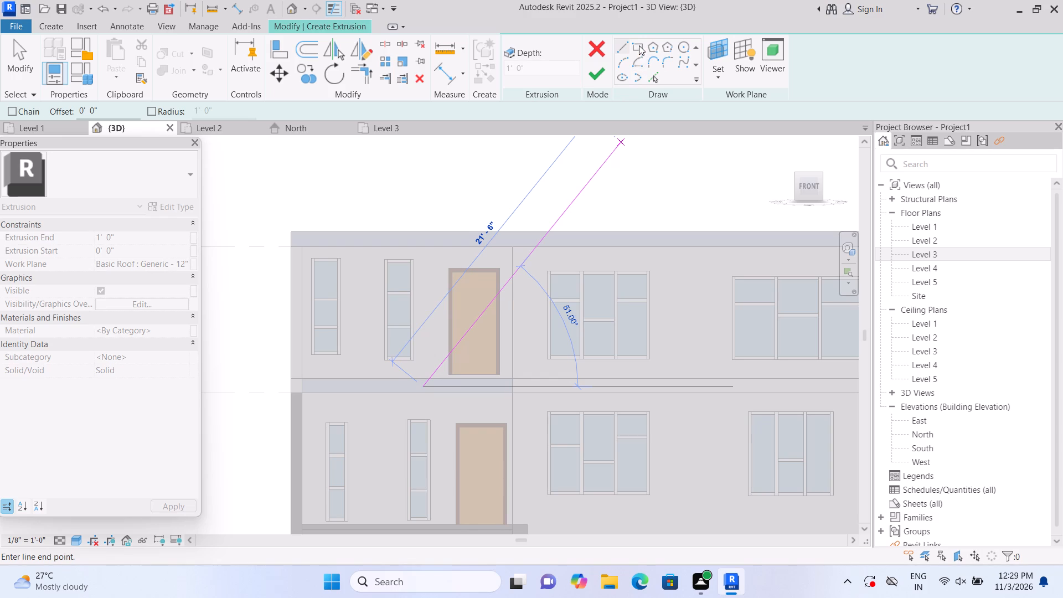
double_click(642, 47)
click(293, 375)
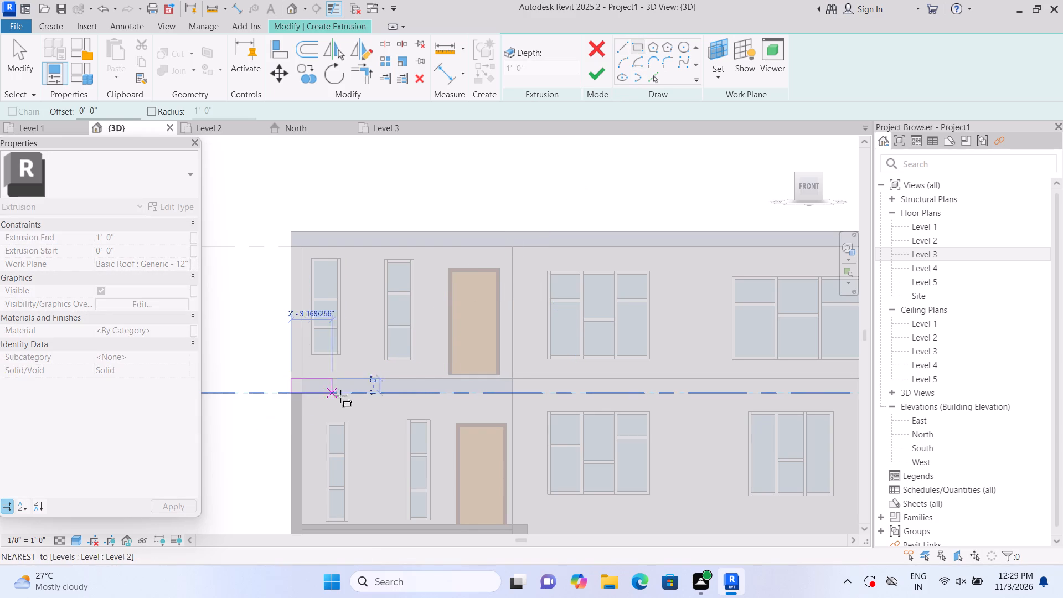
click(513, 398)
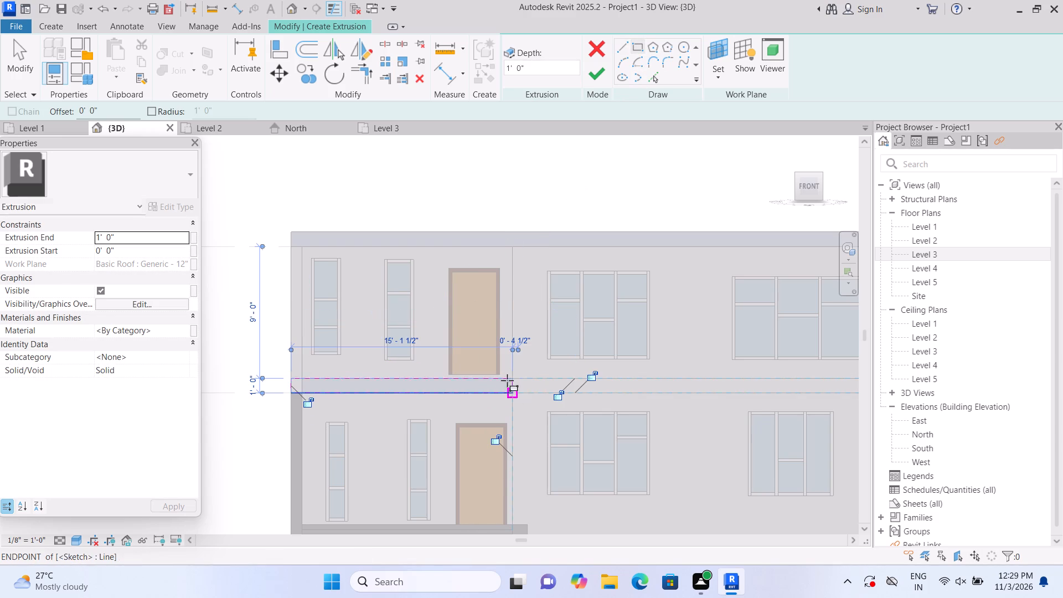
click(595, 71)
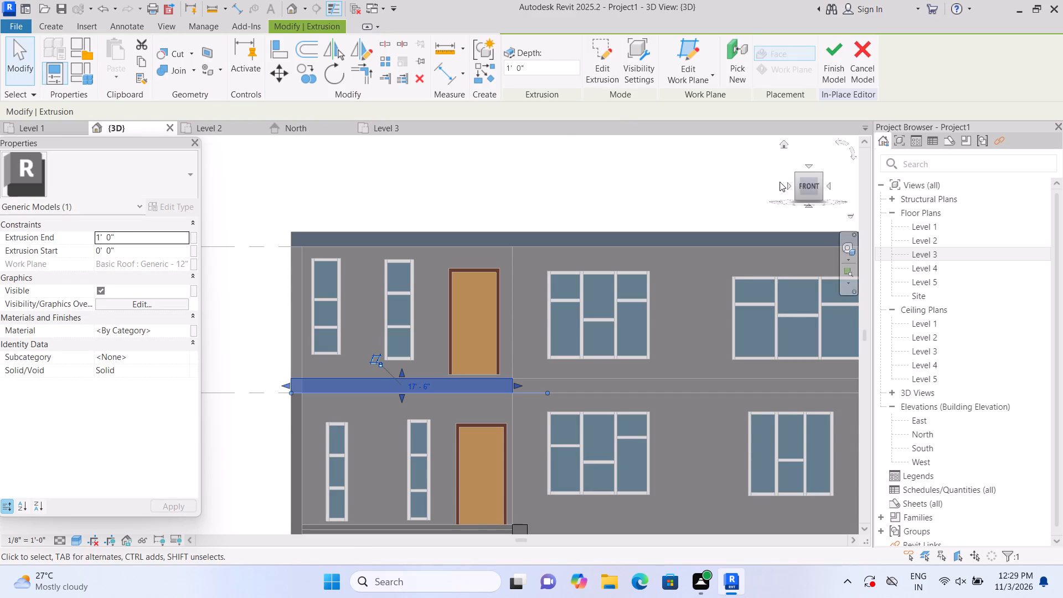
Stretch the block beside the entrance steps upward to Level 2 so it forms a porch side wall.
click(782, 140)
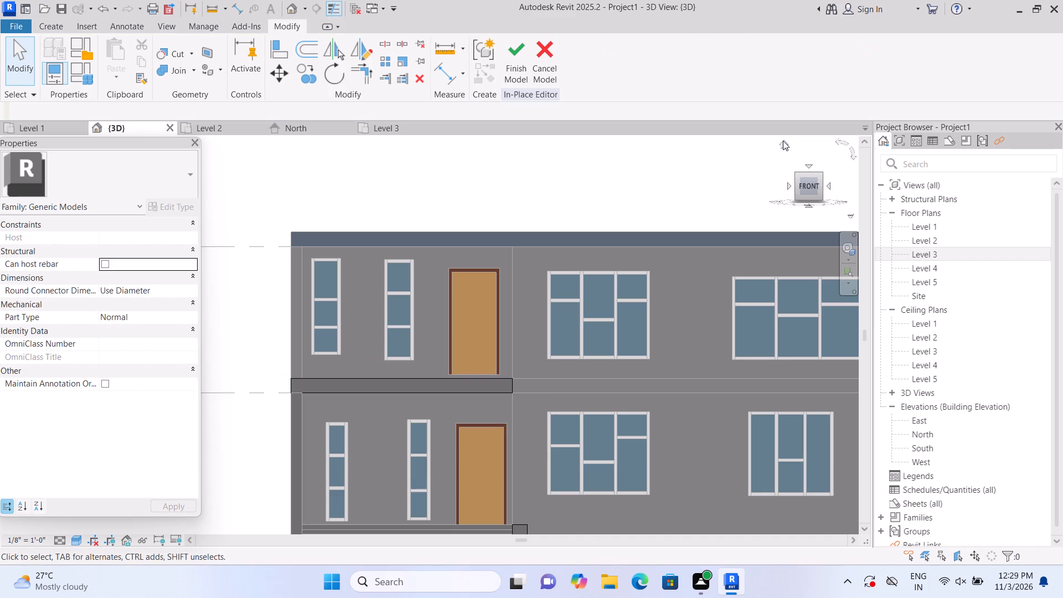
double_click(786, 146)
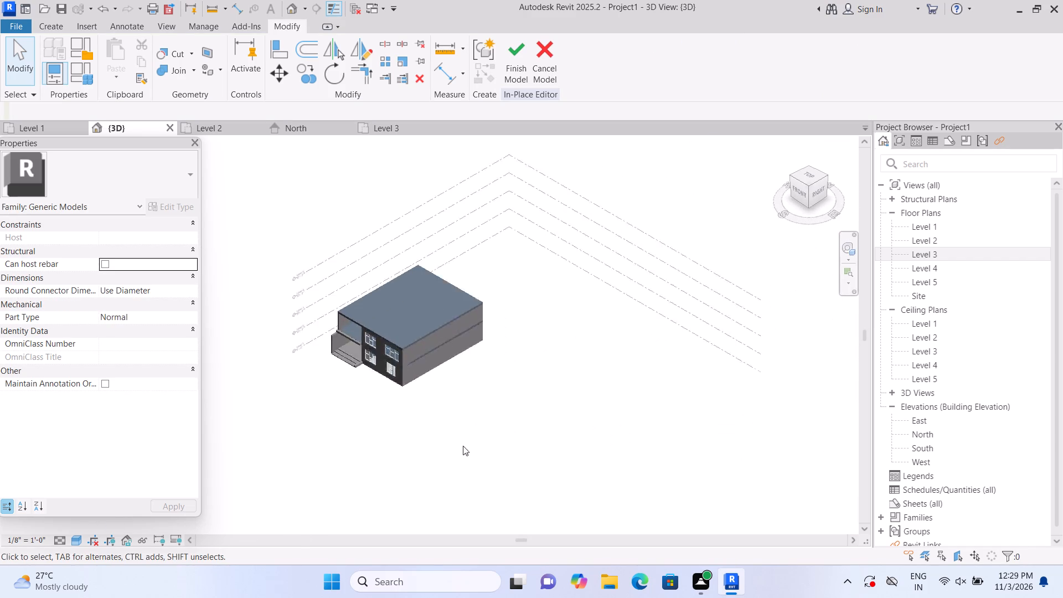
scroll(253, 389, up, 8)
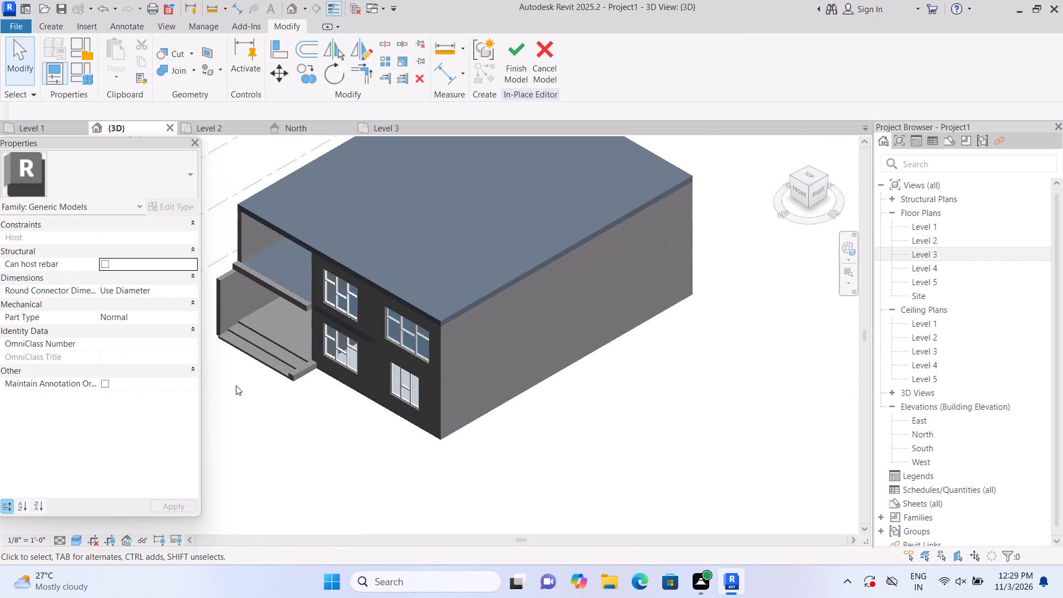
middle_drag(246, 390, 293, 432)
scroll(282, 423, up, 4)
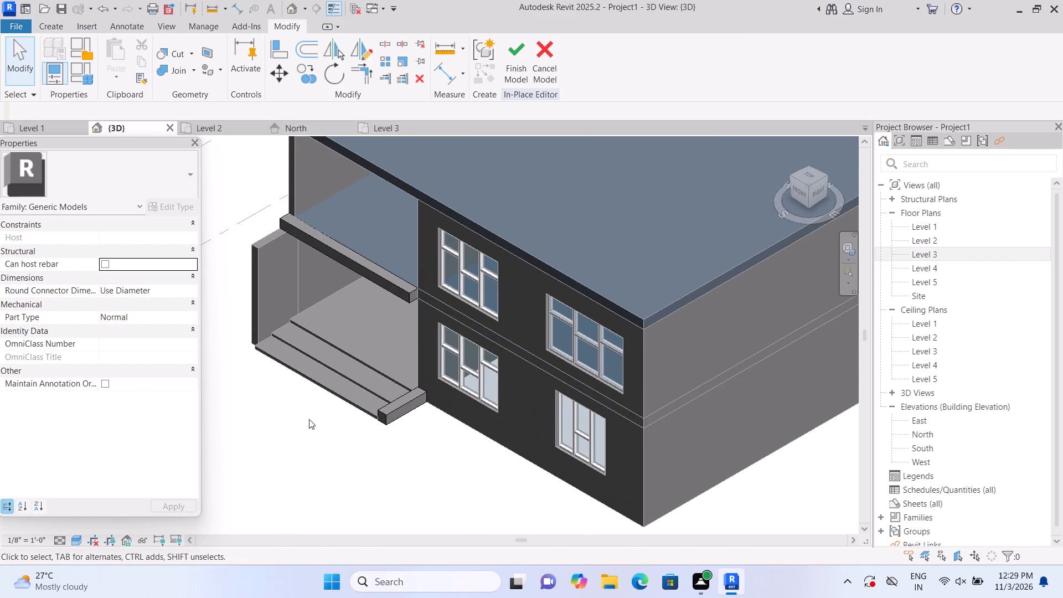
scroll(328, 415, up, 2)
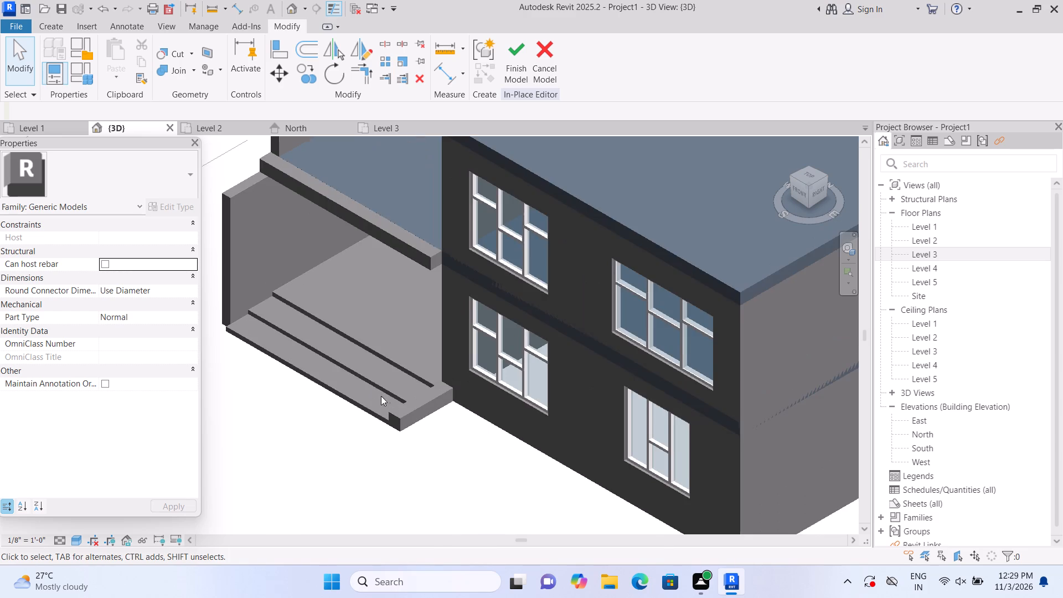
click(399, 404)
drag(419, 391, 425, 359)
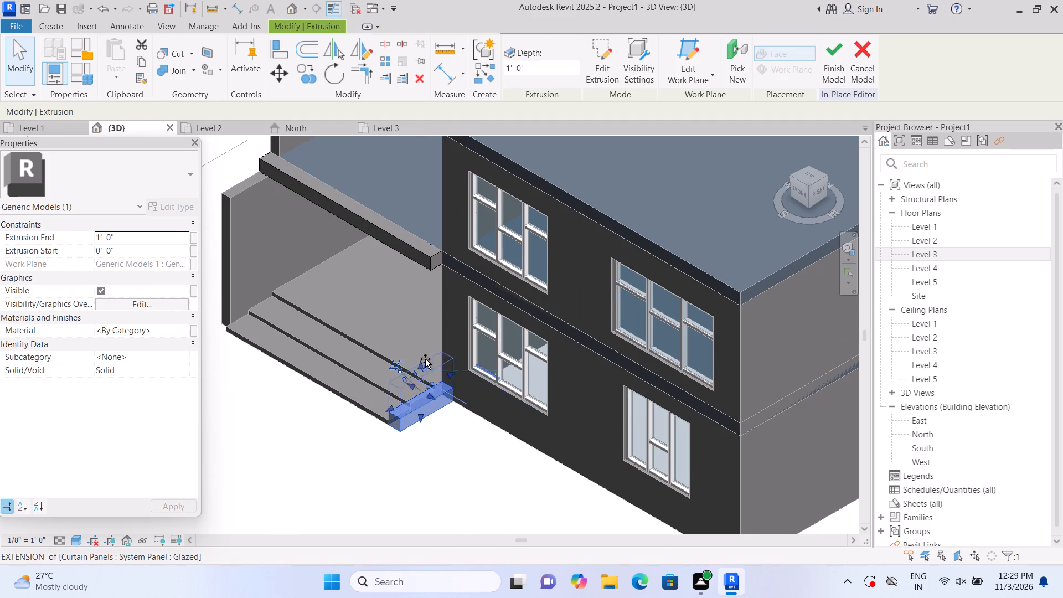
drag(425, 359, 421, 288)
click(421, 287)
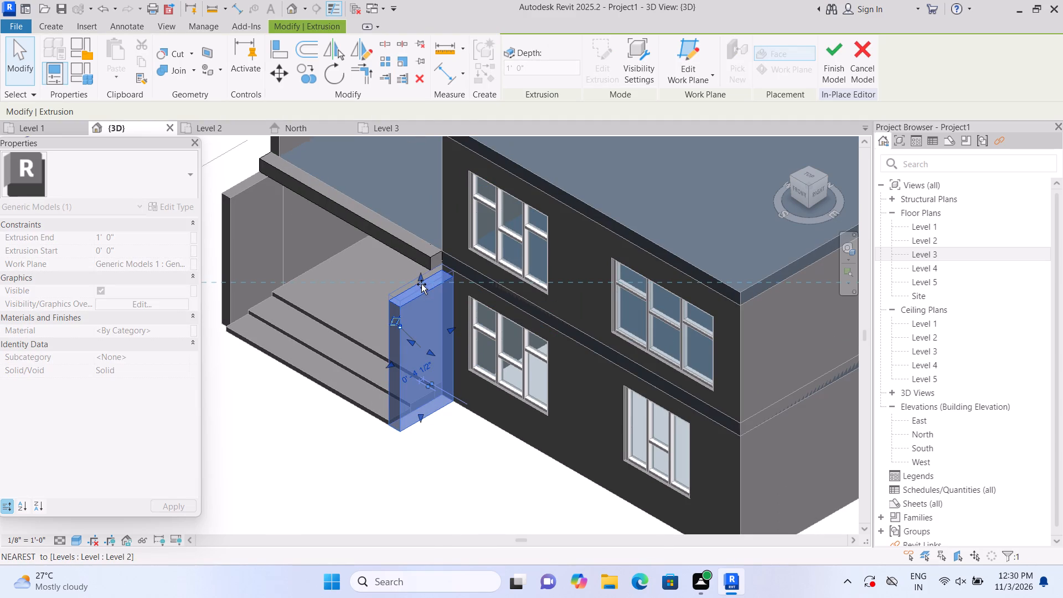
click(421, 284)
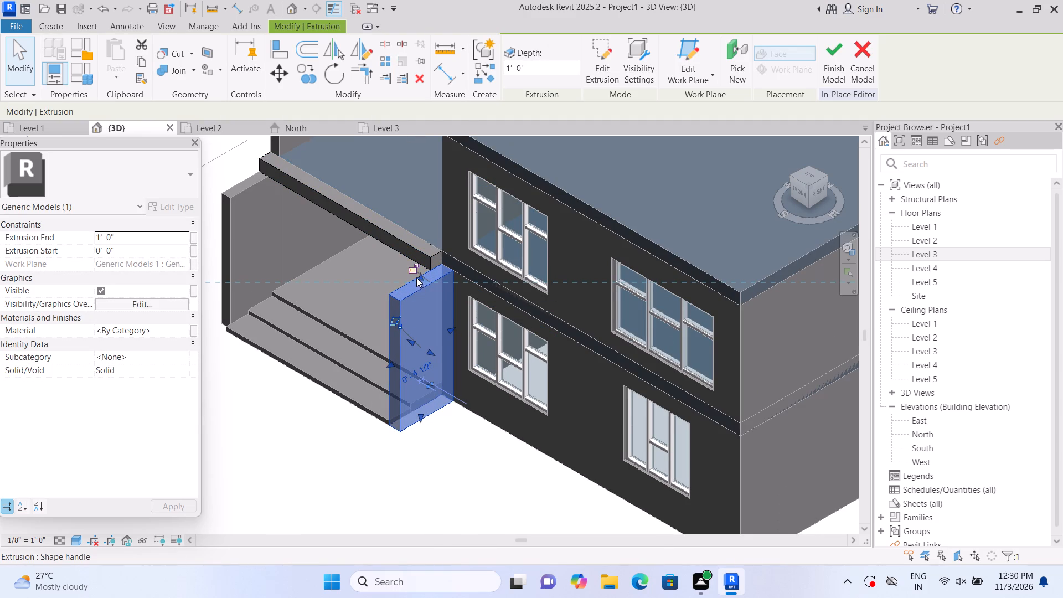
Extend the canopy extrusion's end to the outer face of the new side wall and pull its front out to about 5' 7" deep.
click(428, 241)
drag(440, 260, 447, 267)
double_click(448, 265)
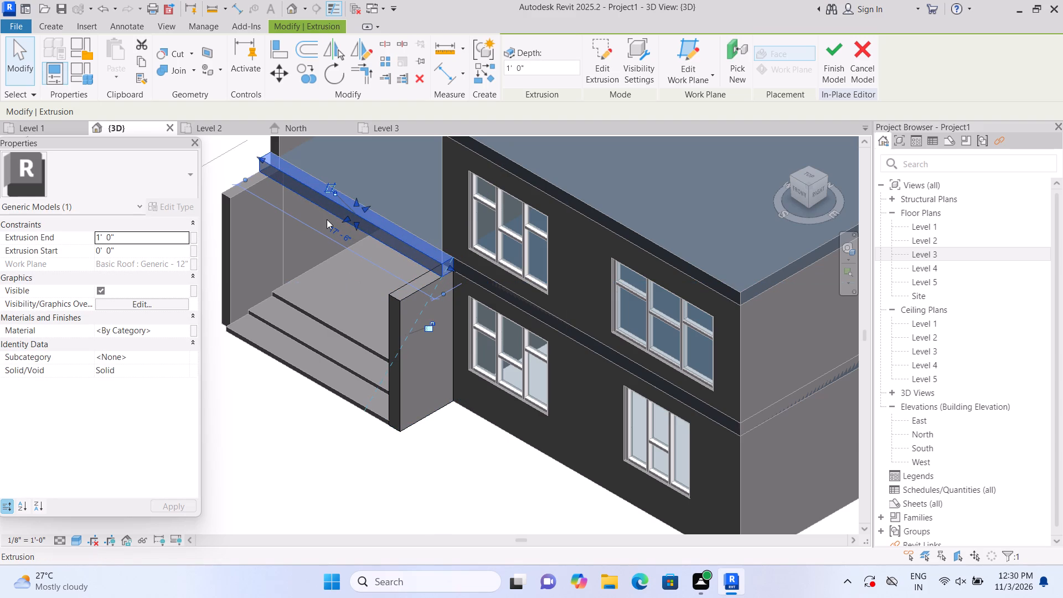
drag(347, 216, 321, 231)
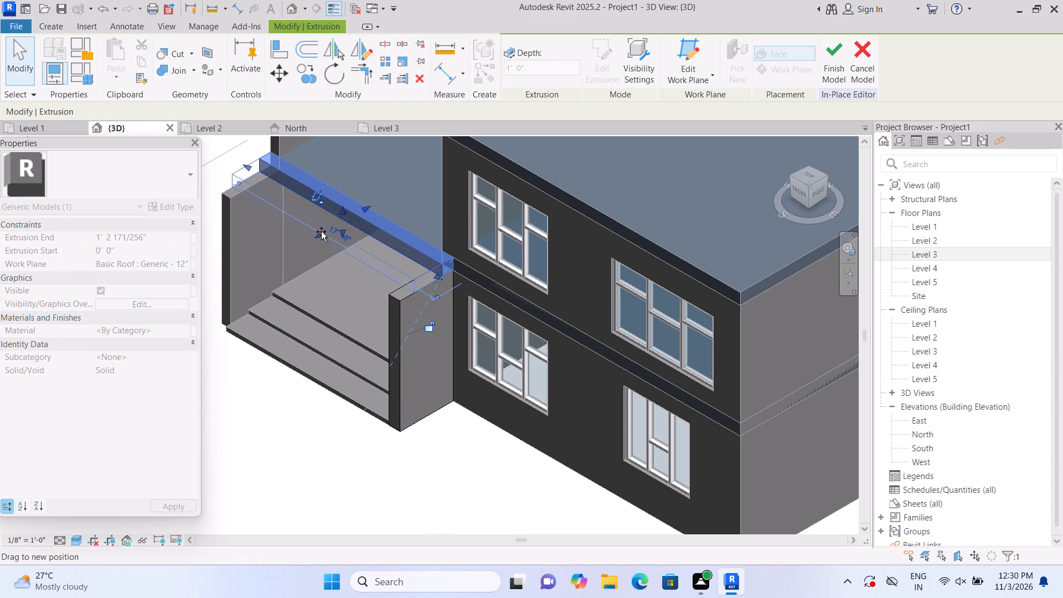
drag(321, 231, 298, 246)
click(266, 415)
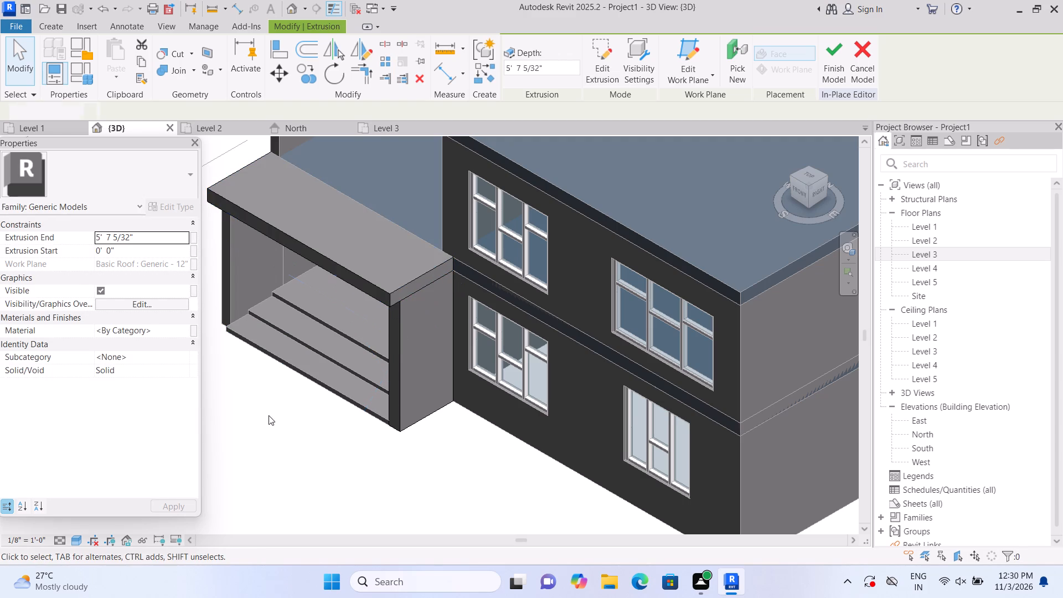
Extend the canopy's end past the outer face of the new side wall, making it about 17' 6" long.
scroll(282, 400, down, 1)
middle_drag(307, 408, 333, 424)
scroll(357, 329, up, 1)
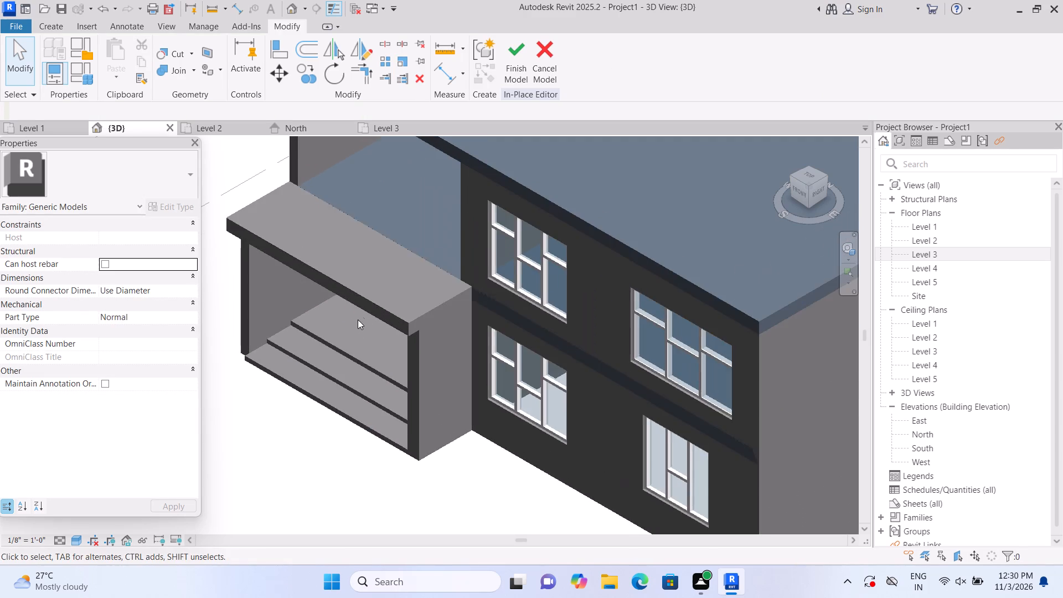
click(383, 305)
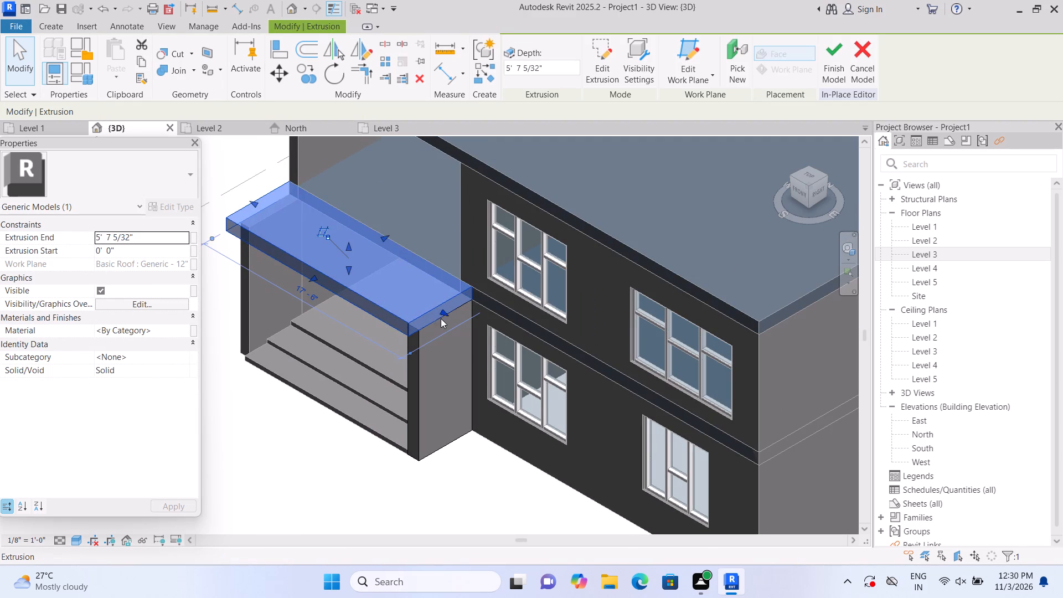
drag(443, 310, 459, 321)
click(459, 321)
click(312, 436)
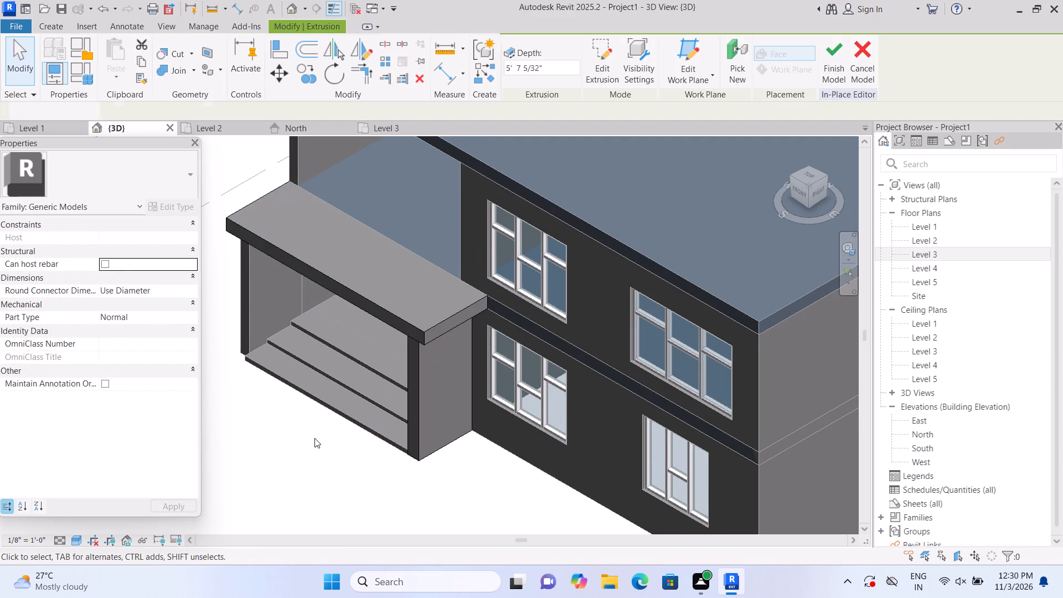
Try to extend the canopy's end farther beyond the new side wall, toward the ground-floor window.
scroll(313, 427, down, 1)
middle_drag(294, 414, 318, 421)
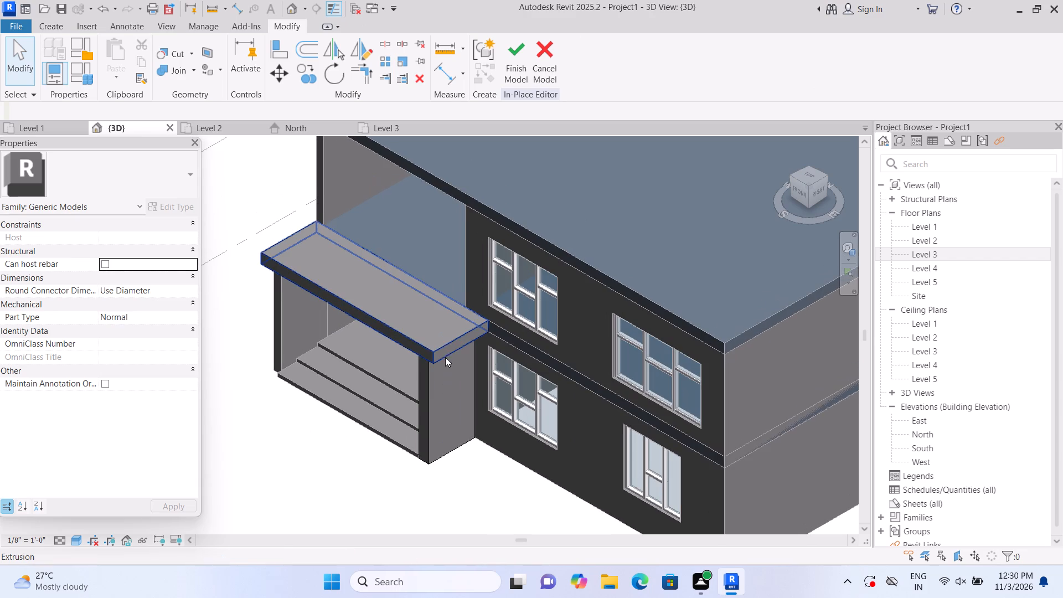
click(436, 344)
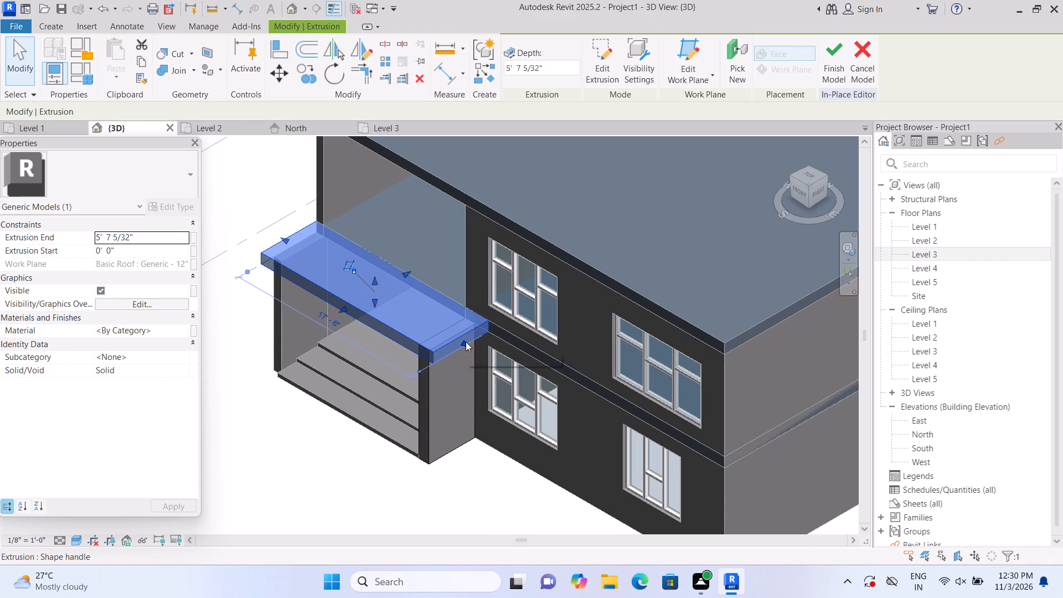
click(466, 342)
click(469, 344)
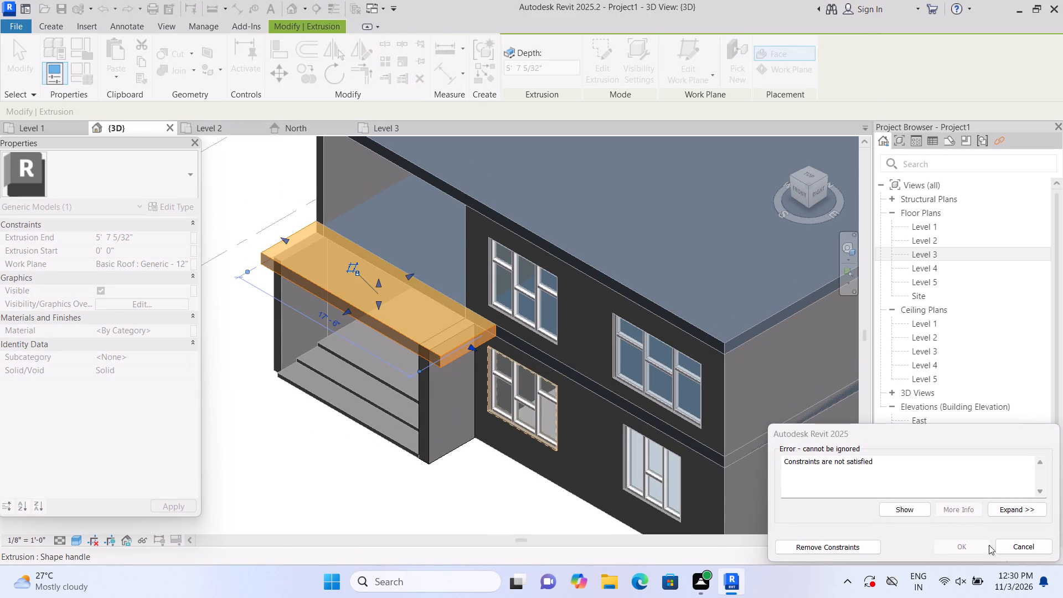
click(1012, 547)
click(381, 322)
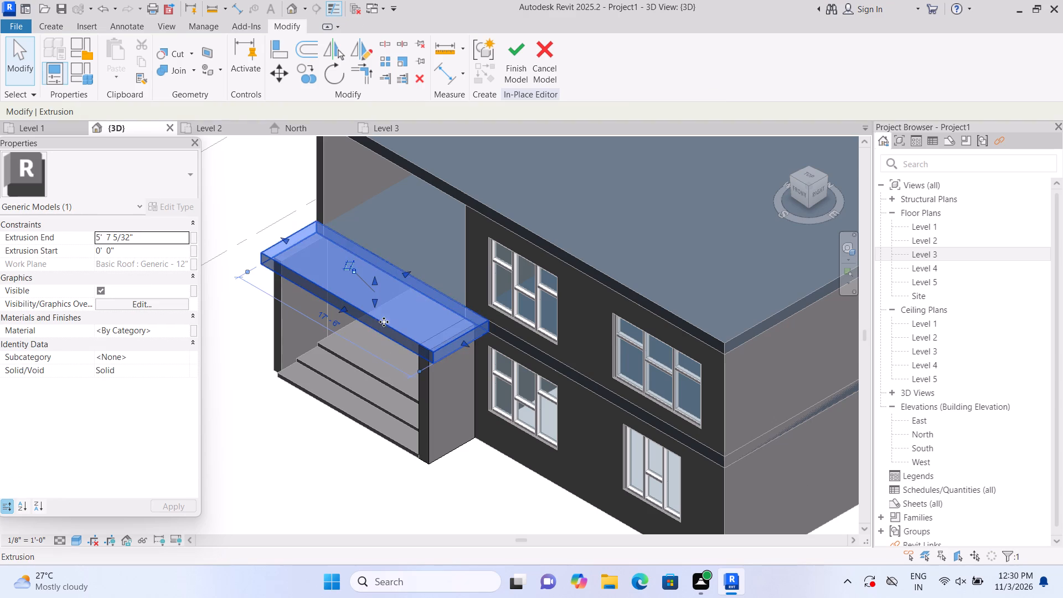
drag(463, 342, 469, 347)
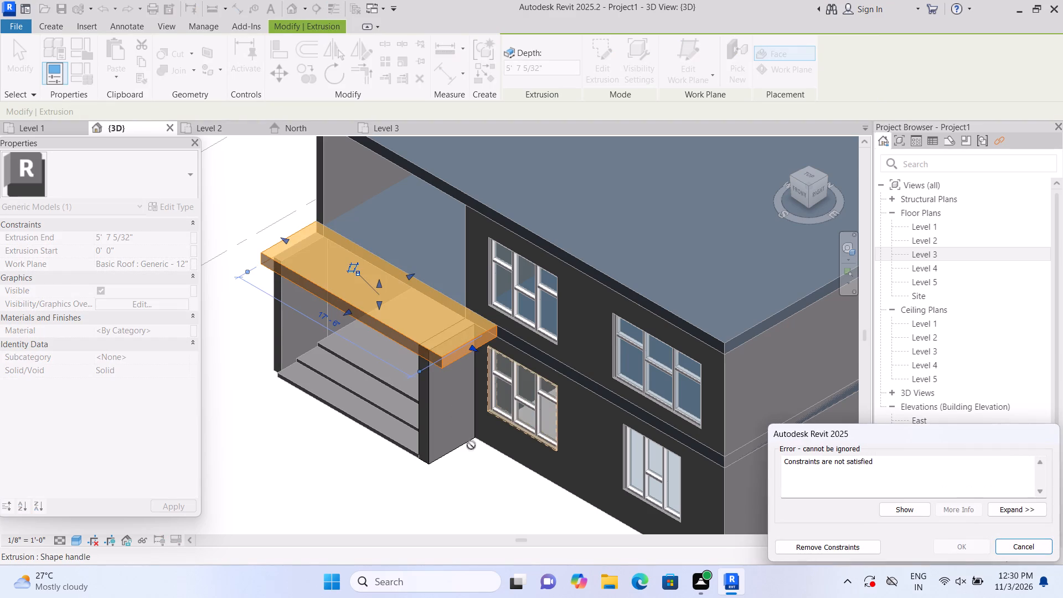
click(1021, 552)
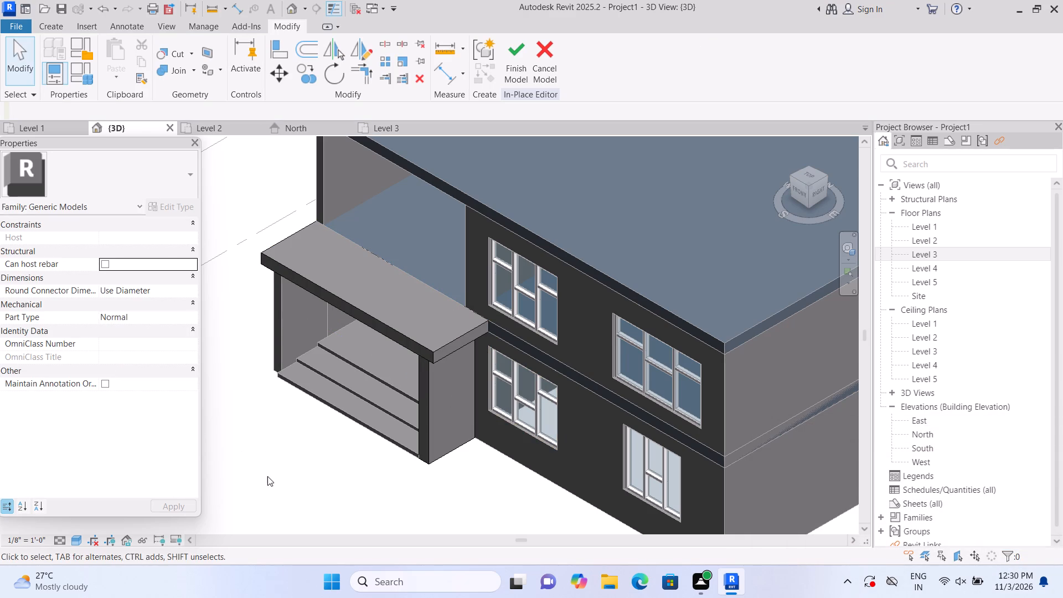
Examine the porch canopy, side wall and steps from below and from the side.
shift+middle_drag(309, 467, 335, 299)
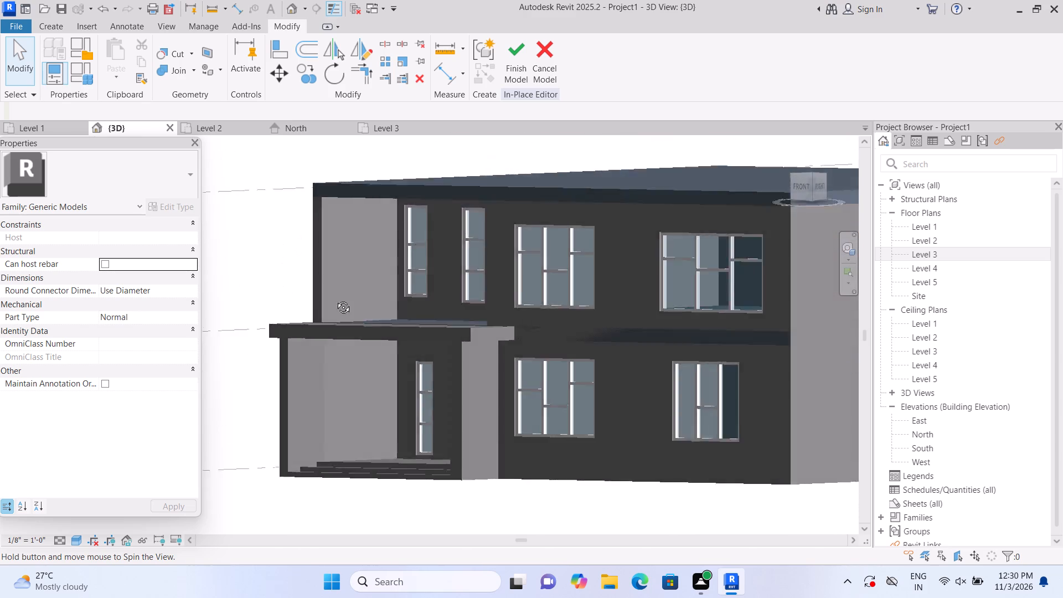
shift+middle_drag(335, 299, 339, 246)
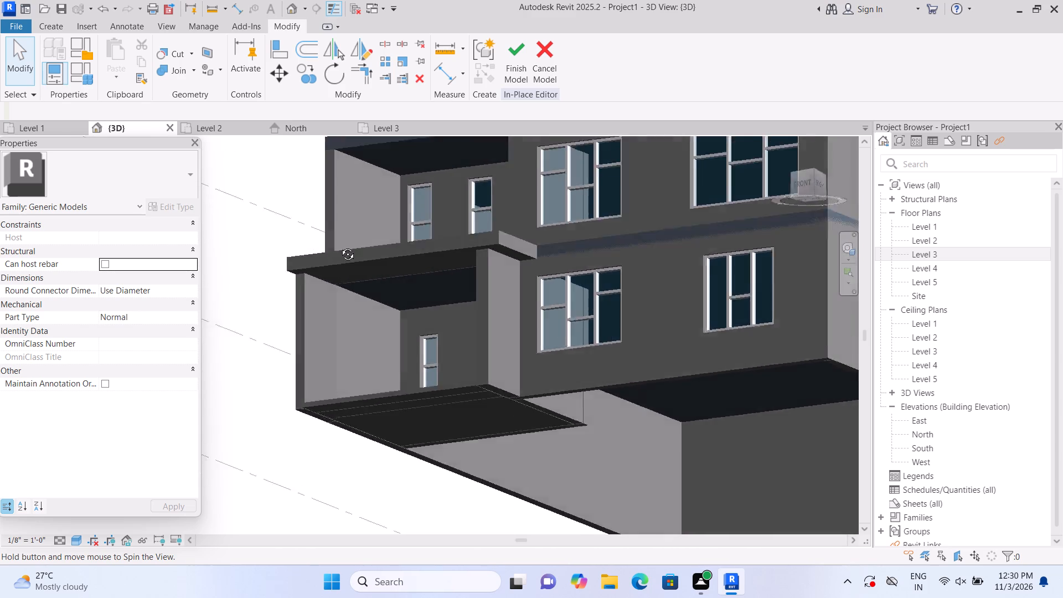
shift+middle_drag(339, 246, 290, 358)
scroll(334, 350, up, 2)
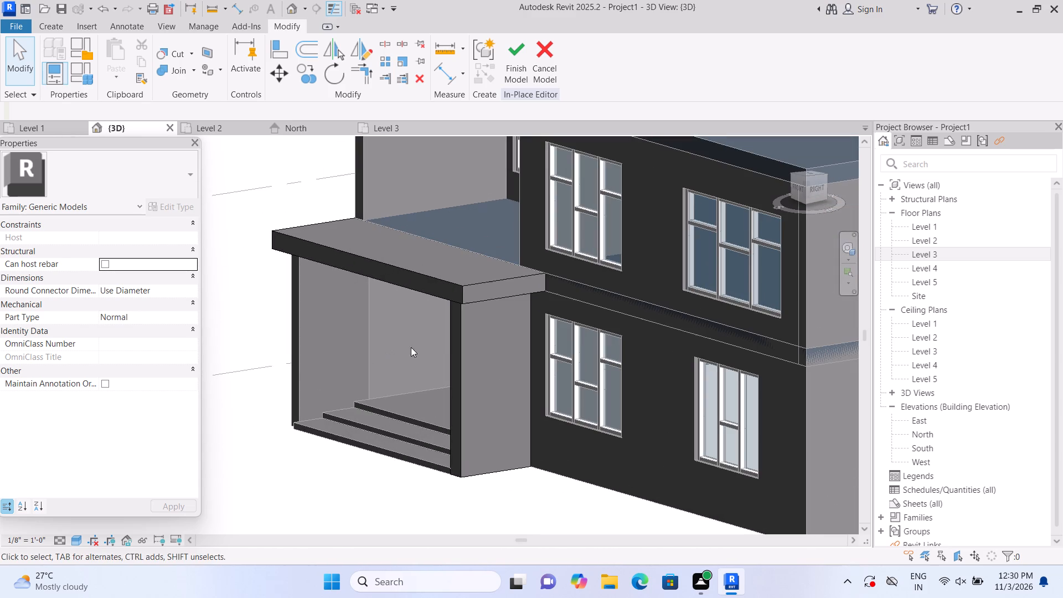
click(466, 338)
click(488, 283)
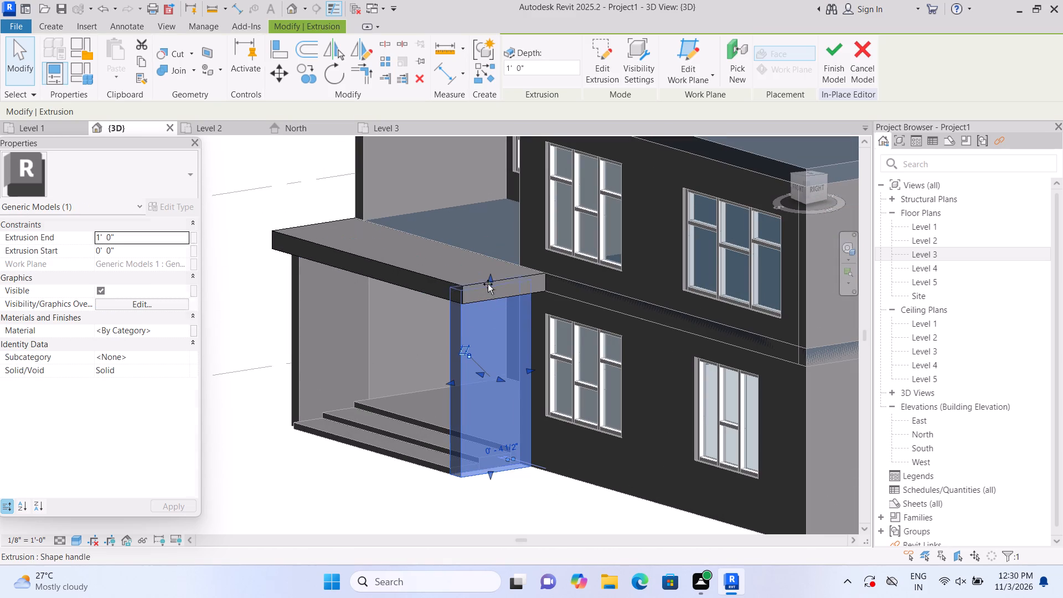
click(345, 496)
scroll(349, 483, down, 4)
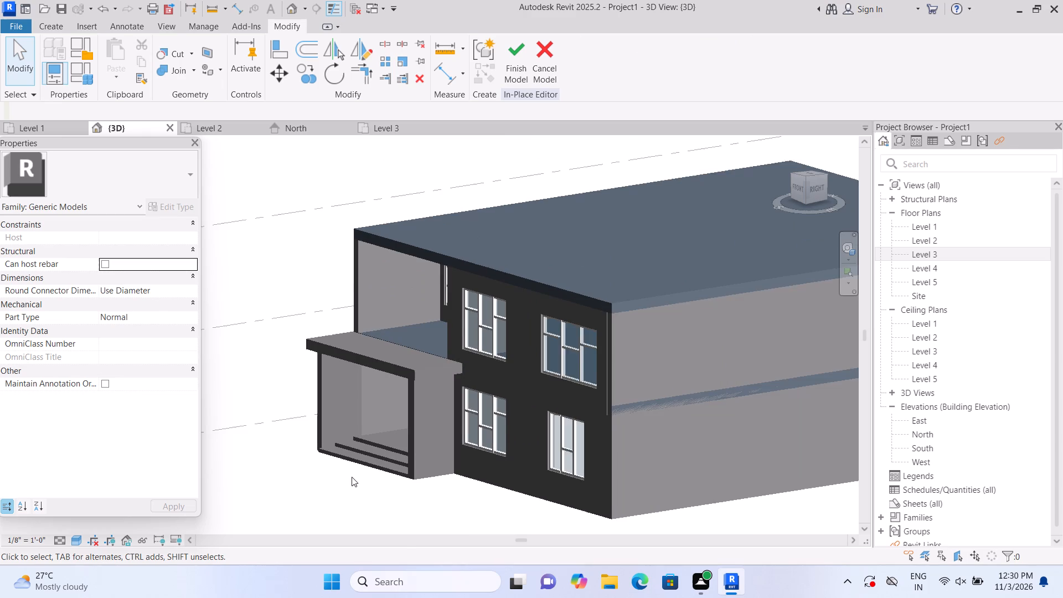
Extend the canopy's opposite end past the porch's other side wall, making it about 18' 6" long.
shift+middle_drag(313, 497, 296, 489)
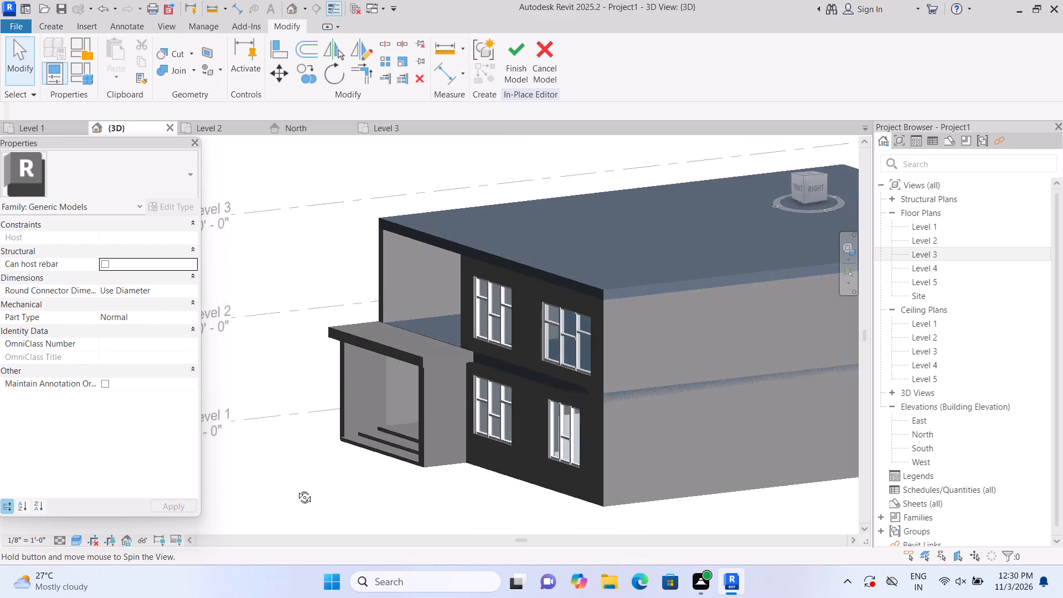
shift+middle_drag(296, 489, 385, 508)
middle_drag(370, 498, 319, 401)
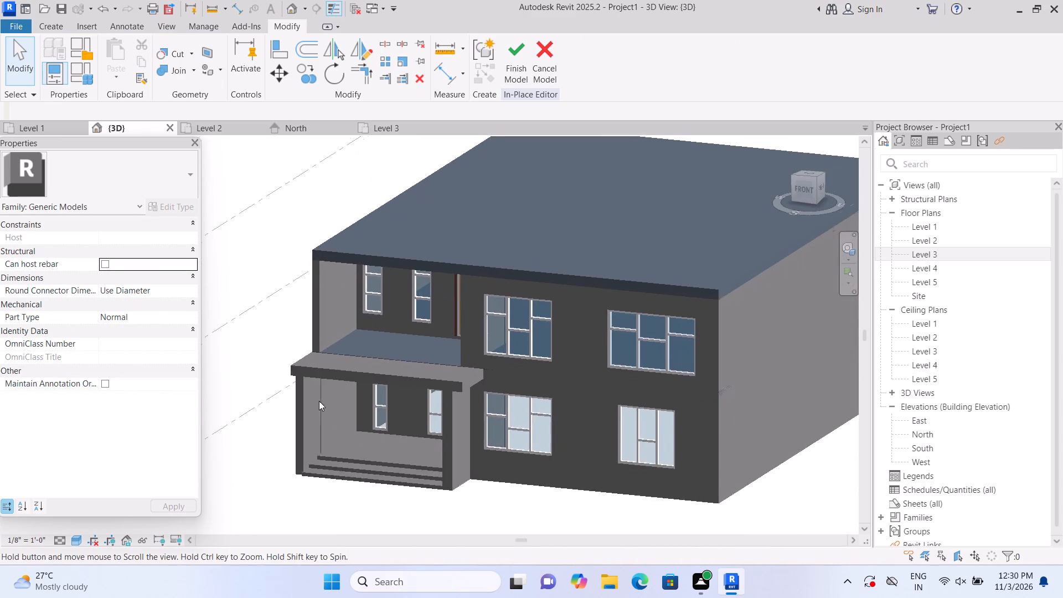
scroll(337, 480, up, 1)
scroll(309, 344, up, 2)
click(317, 350)
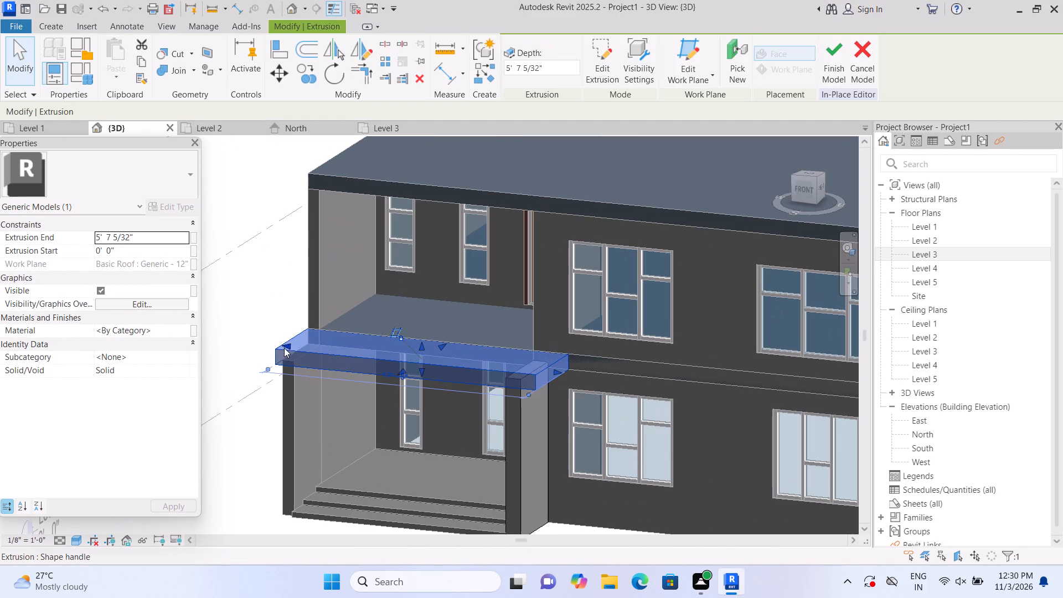
drag(287, 344, 280, 342)
click(264, 441)
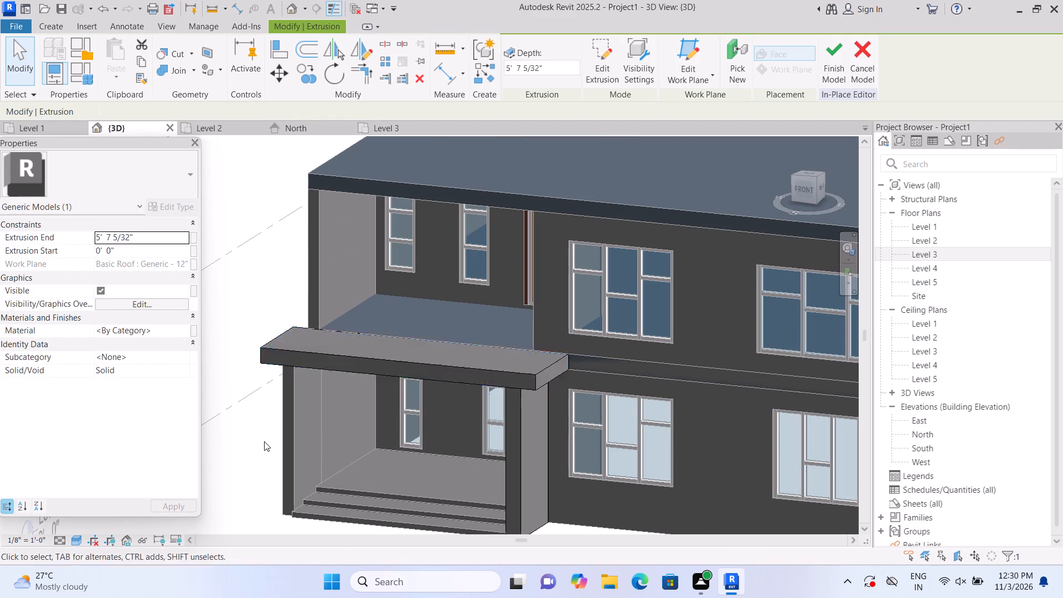
Examine the whole house from the home view and the porch up close to check the canopy overhangs.
scroll(262, 439, down, 4)
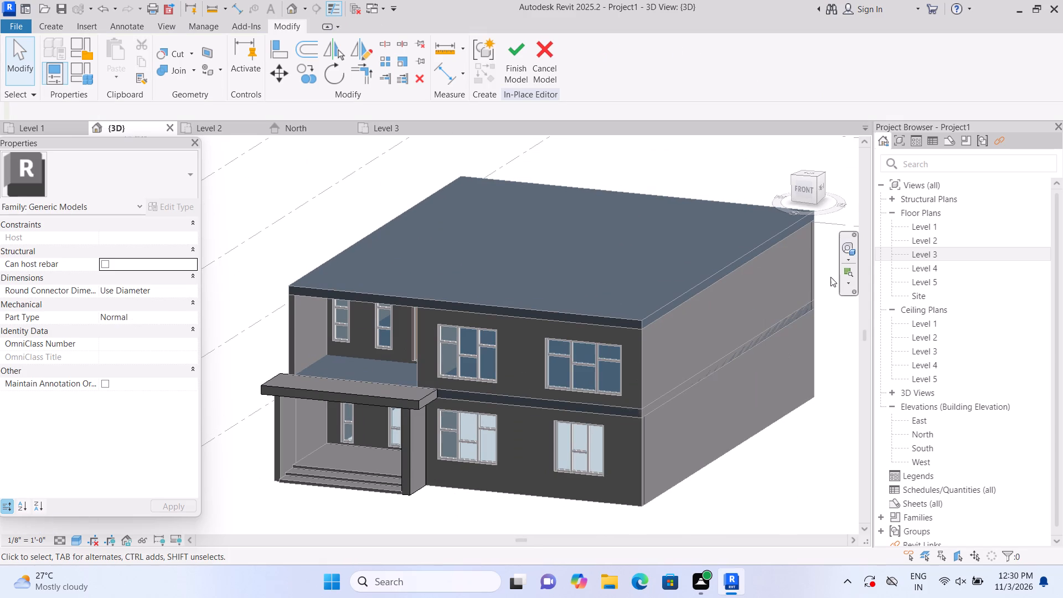
click(785, 142)
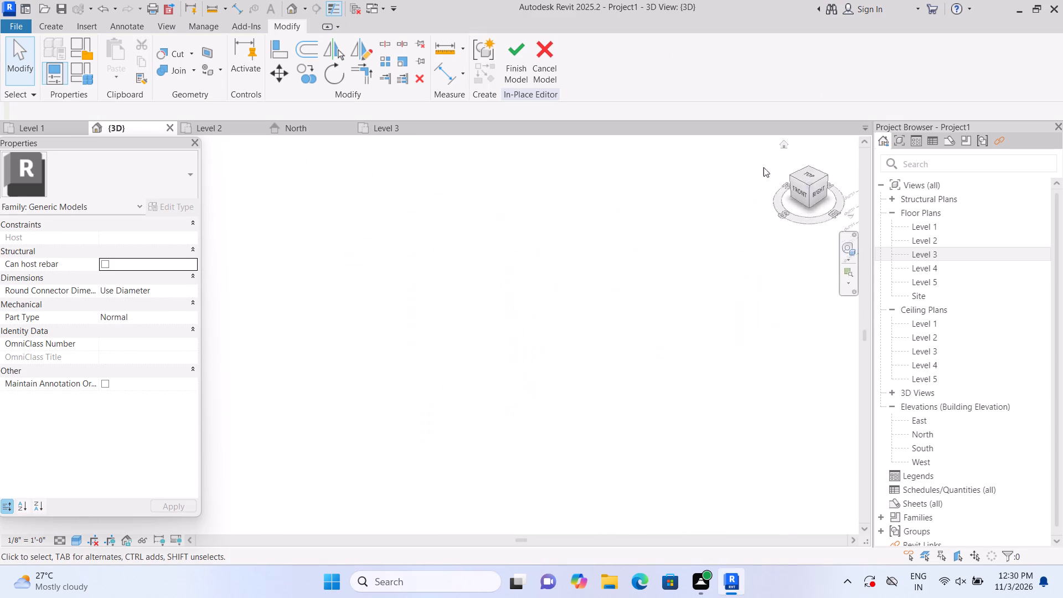
scroll(247, 373, up, 6)
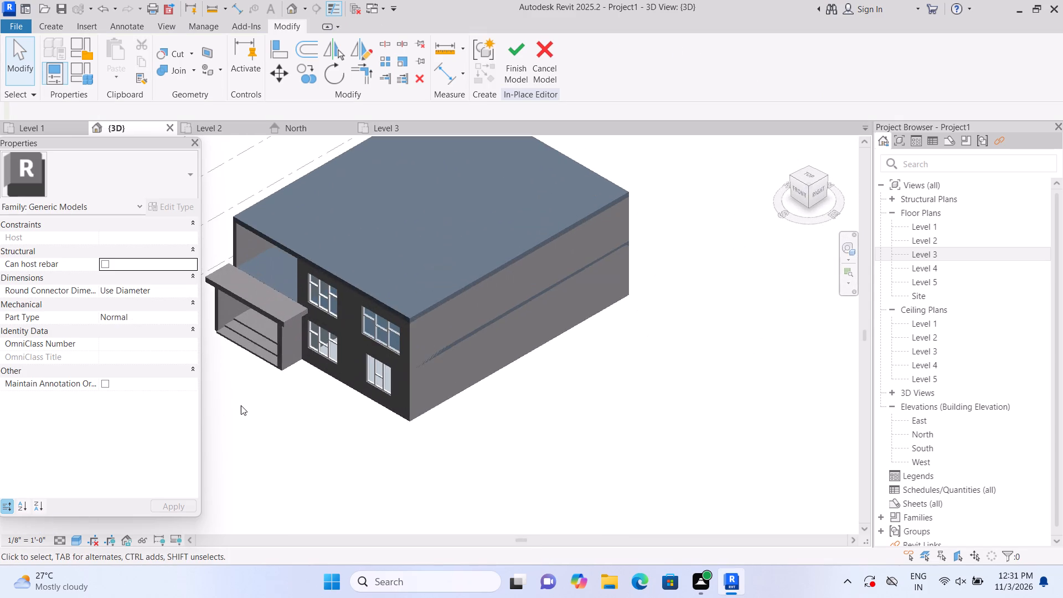
scroll(241, 405, up, 3)
middle_drag(244, 393, 378, 437)
scroll(334, 371, up, 4)
middle_drag(331, 358, 241, 435)
scroll(262, 423, up, 5)
scroll(272, 420, down, 3)
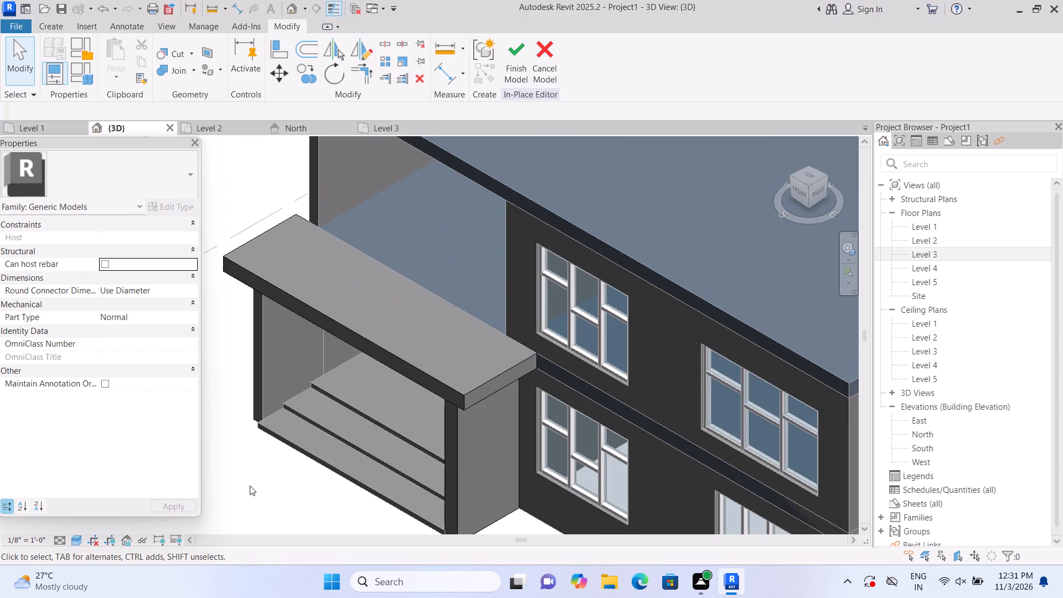
middle_drag(252, 470, 273, 441)
scroll(273, 441, up, 1)
scroll(268, 387, up, 1)
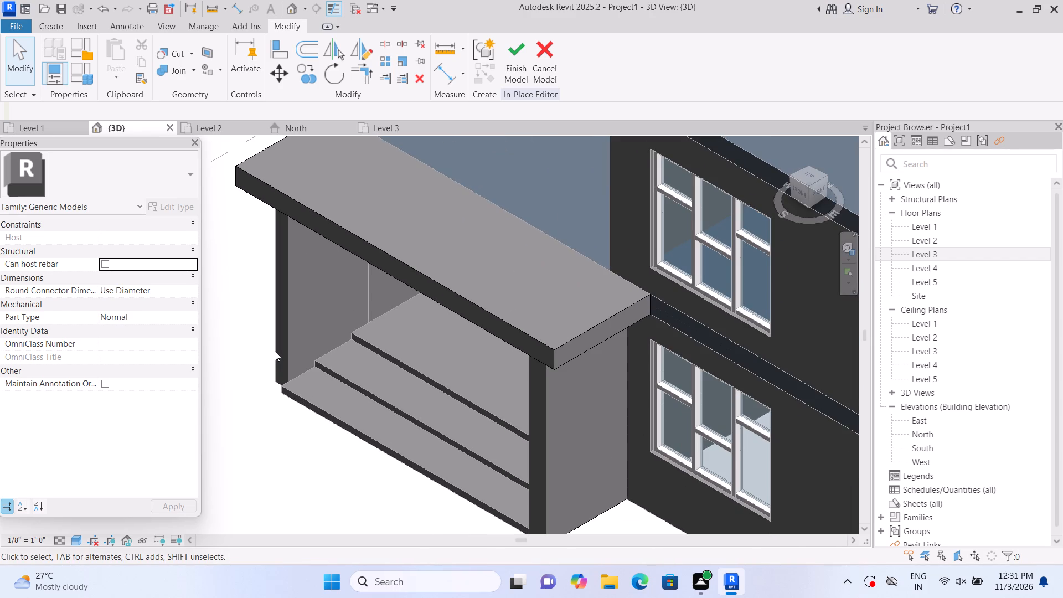
Finish the in-place porch model and dismiss the save reminder without saving.
click(518, 60)
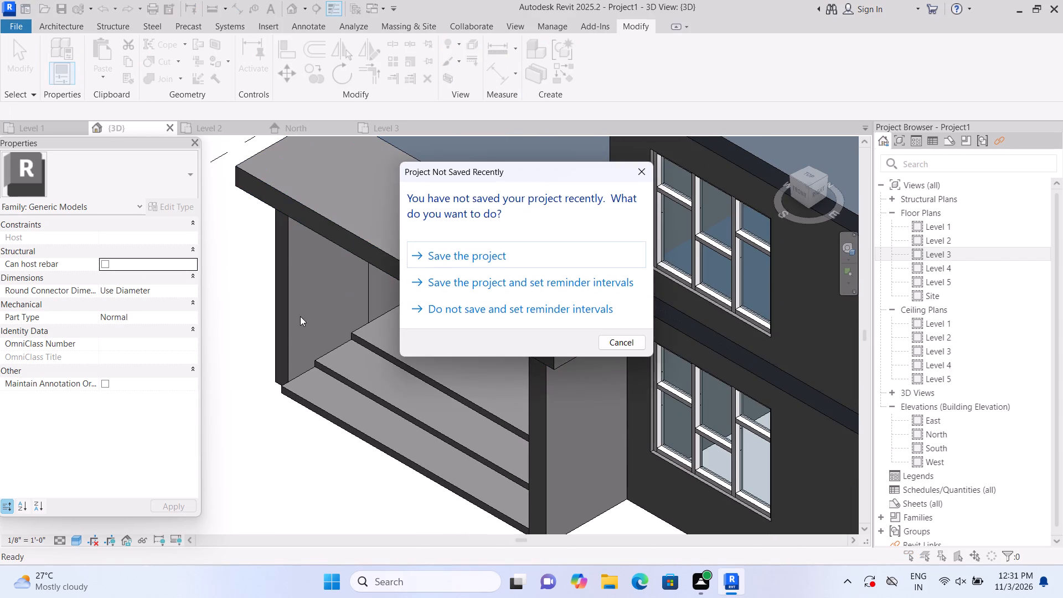
click(616, 339)
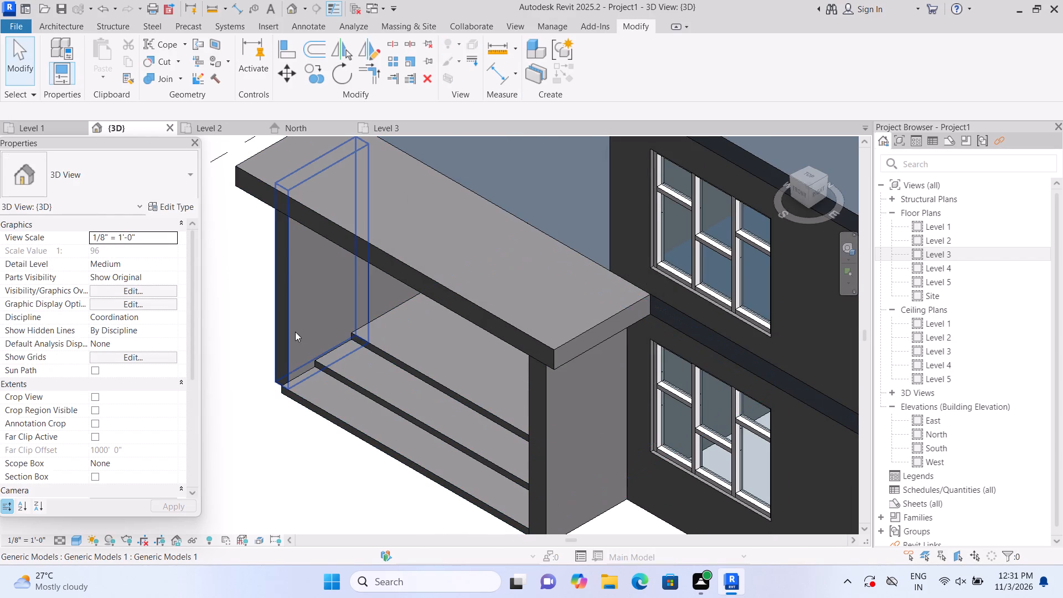
Pull the front of the porch's other side wall out to the front edge of the bottom step.
click(295, 332)
click(274, 287)
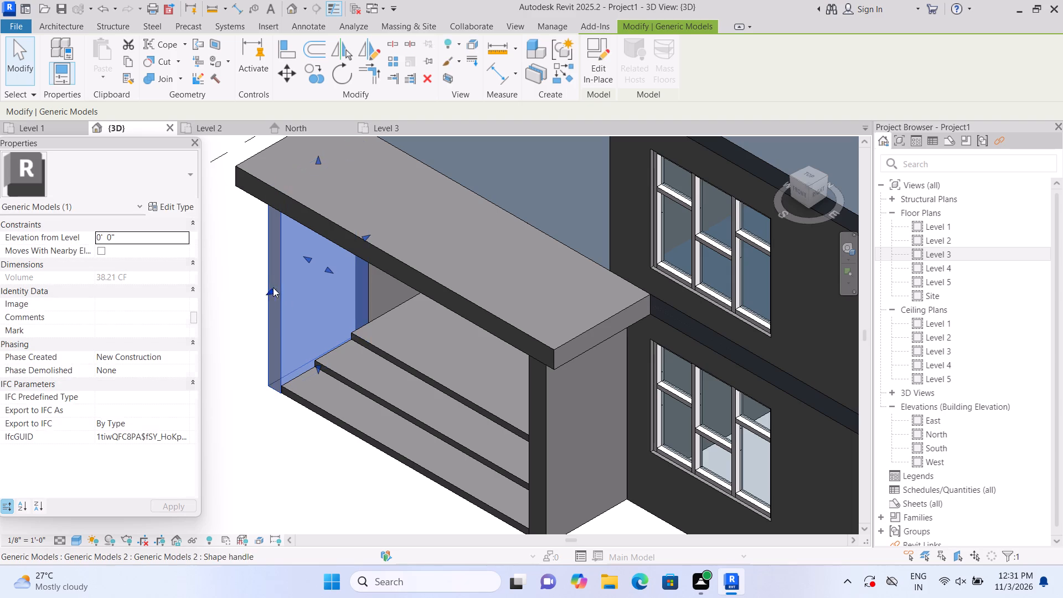
click(251, 437)
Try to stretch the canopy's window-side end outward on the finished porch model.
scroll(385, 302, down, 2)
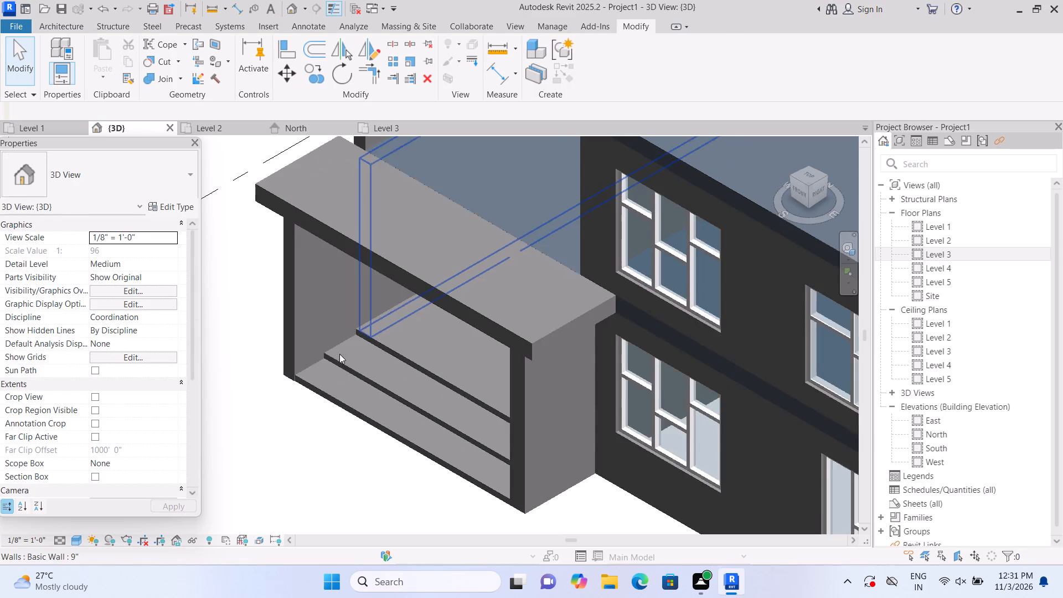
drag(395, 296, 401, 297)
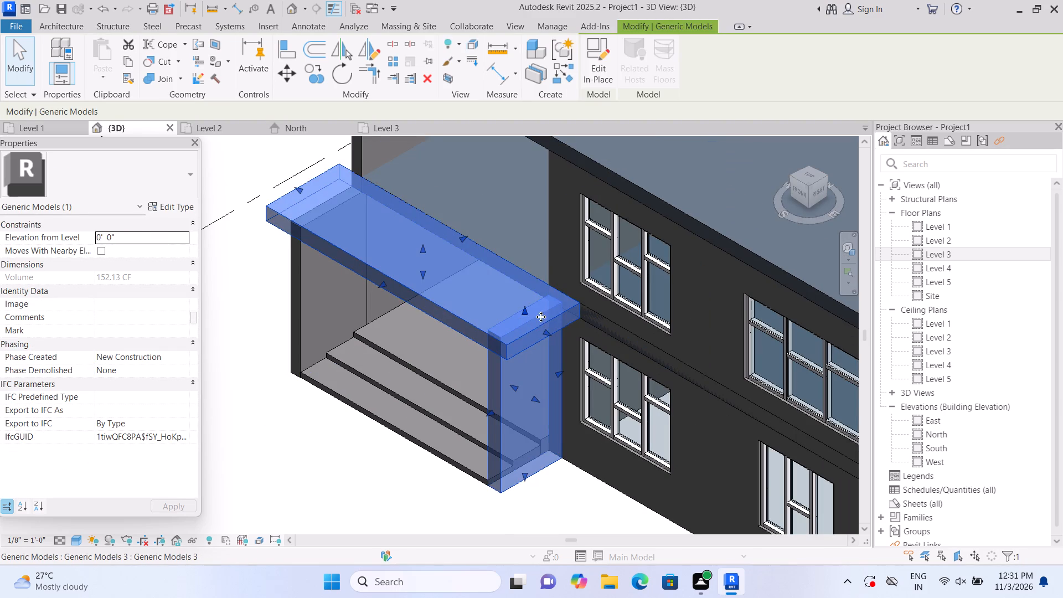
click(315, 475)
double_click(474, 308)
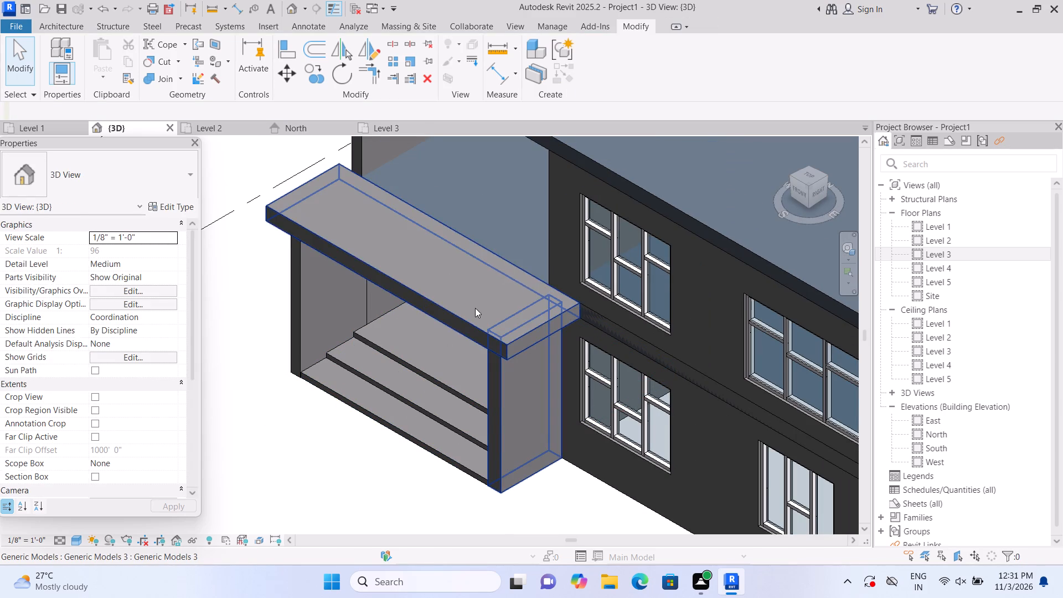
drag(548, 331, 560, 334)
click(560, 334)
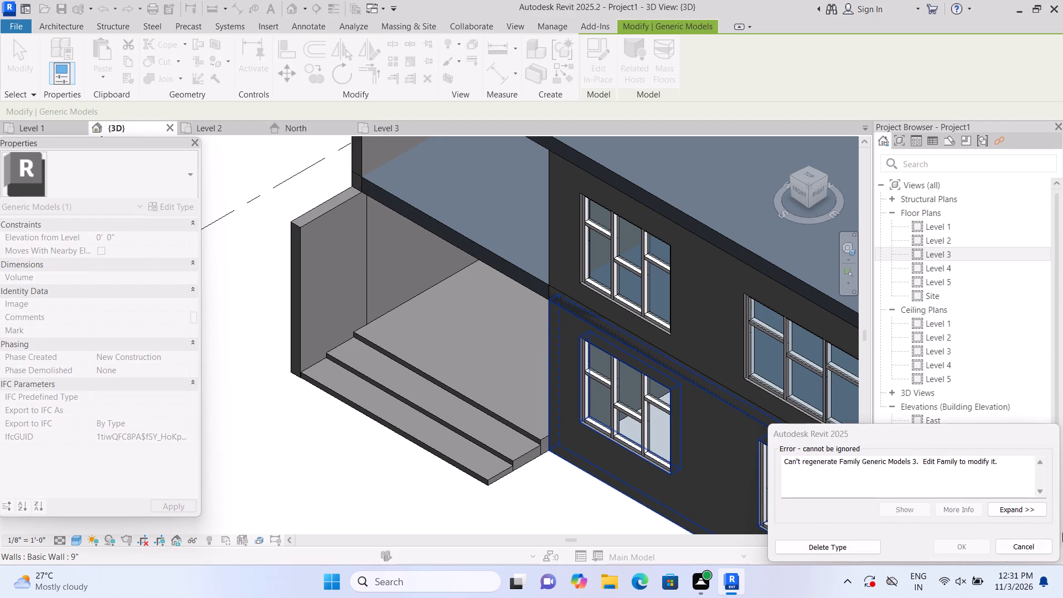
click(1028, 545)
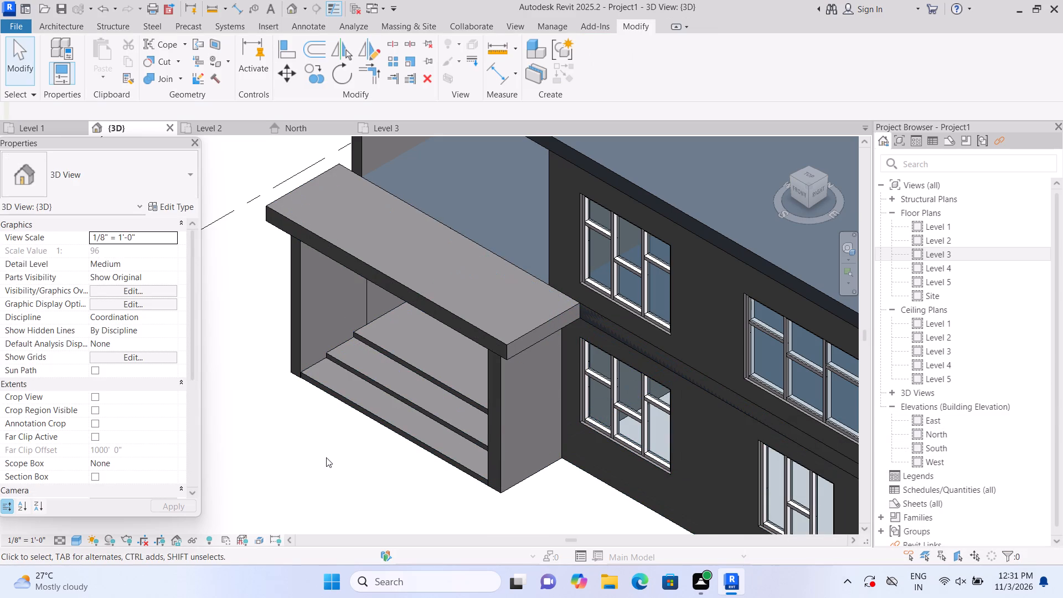
Open the porch canopy model for in-place editing.
click(447, 287)
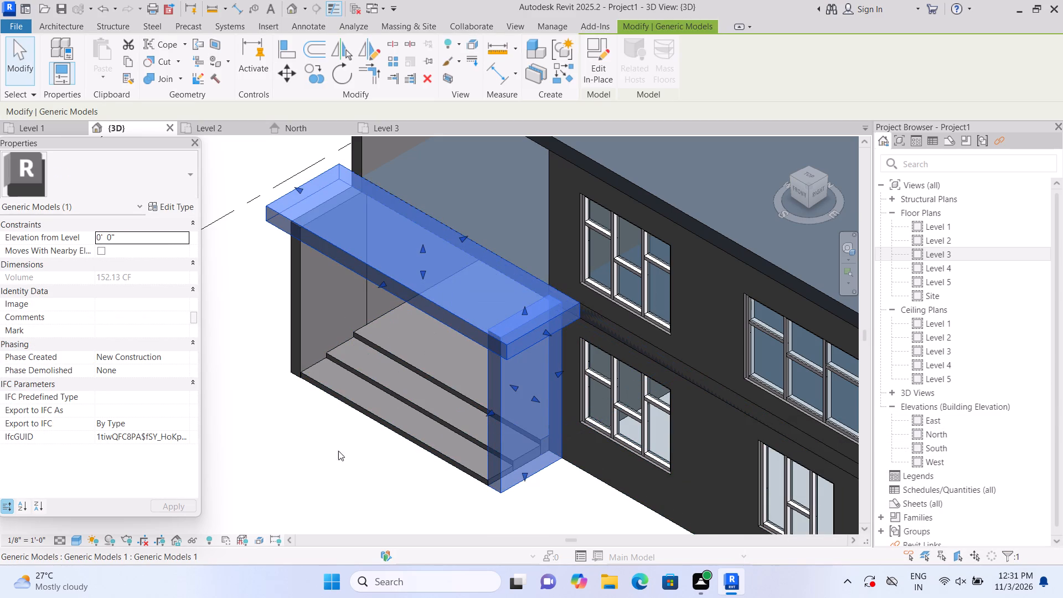
click(594, 72)
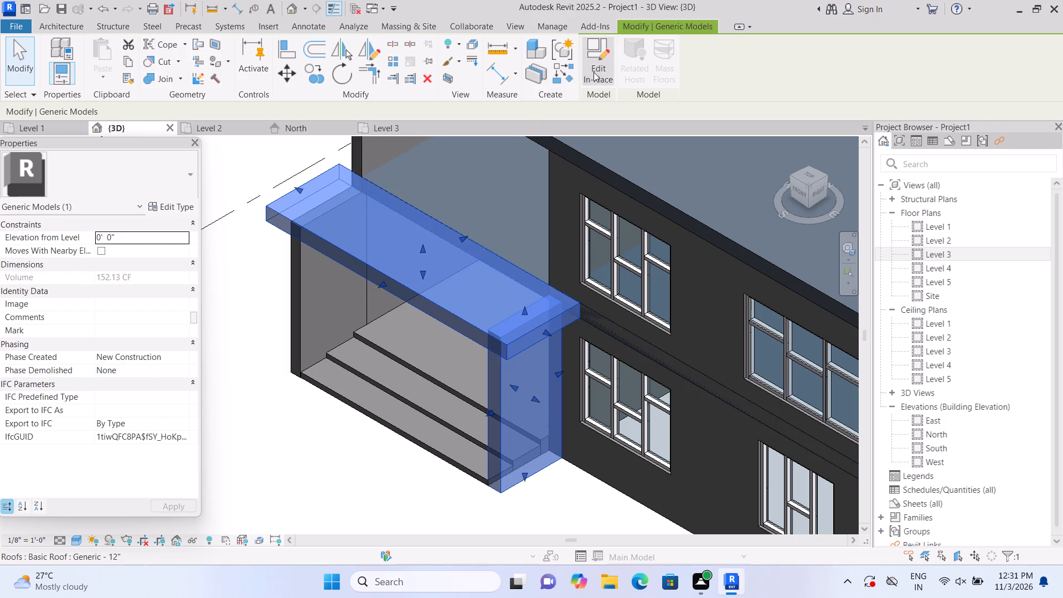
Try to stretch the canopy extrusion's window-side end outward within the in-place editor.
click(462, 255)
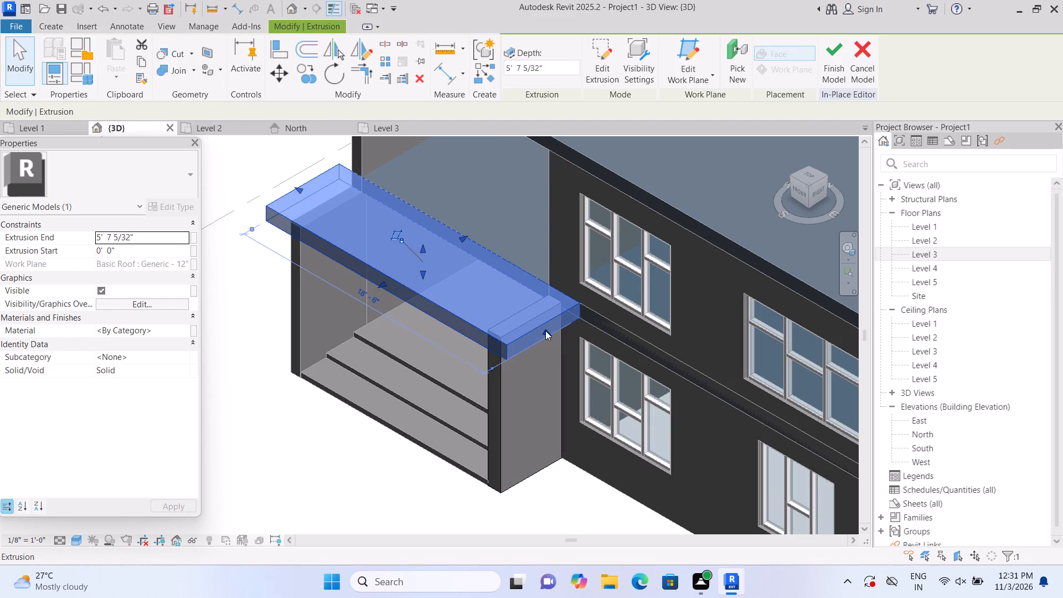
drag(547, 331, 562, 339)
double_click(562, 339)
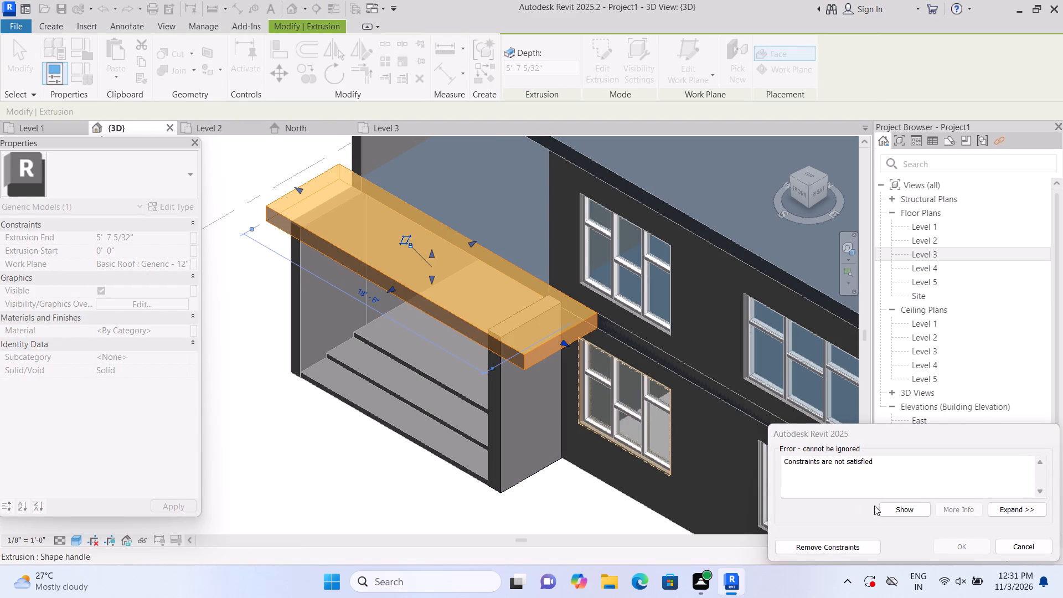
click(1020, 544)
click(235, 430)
Delete the canopy extrusion above the porch side walls.
scroll(246, 433, down, 3)
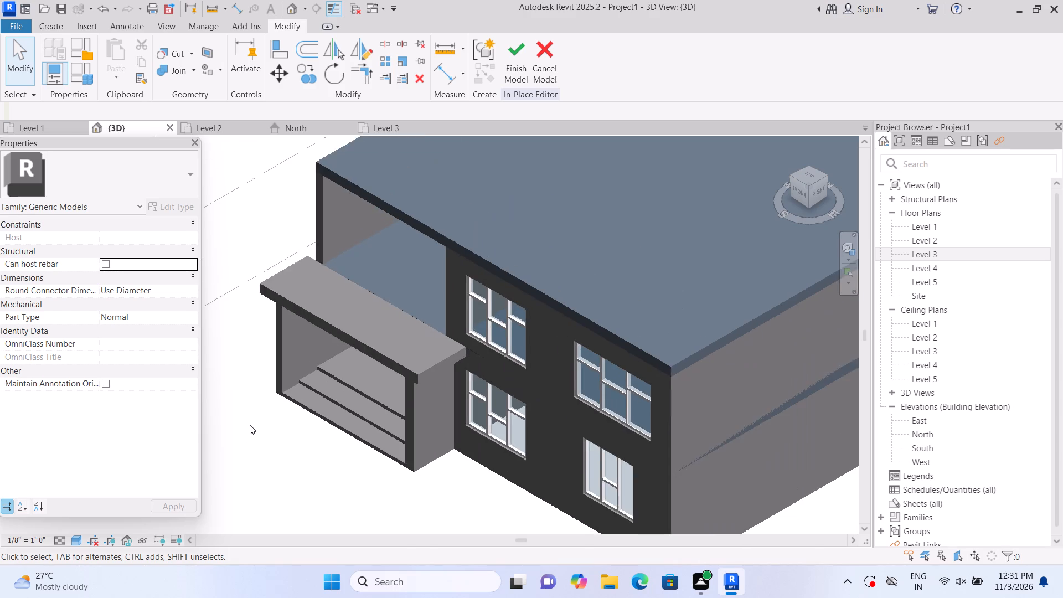
scroll(250, 425, down, 1)
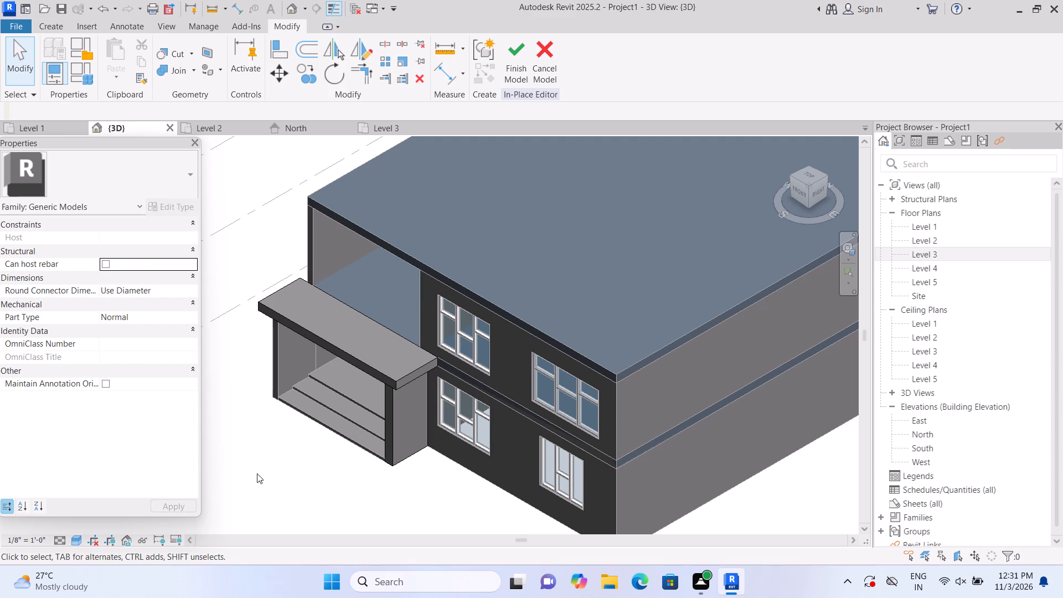
shift+middle_drag(345, 496, 355, 430)
shift+middle_drag(286, 499, 312, 380)
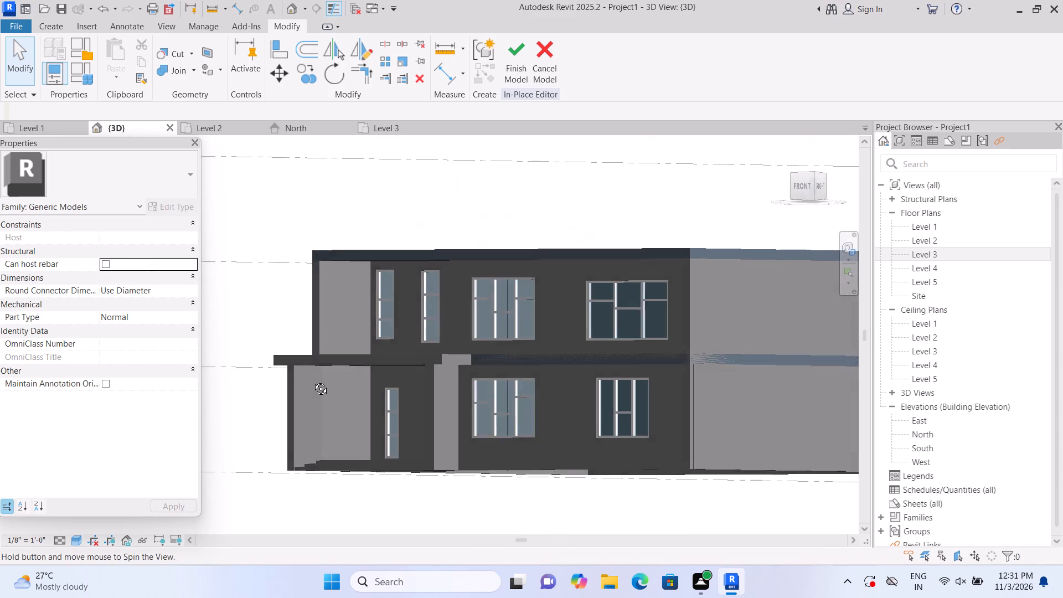
shift+middle_drag(312, 380, 231, 496)
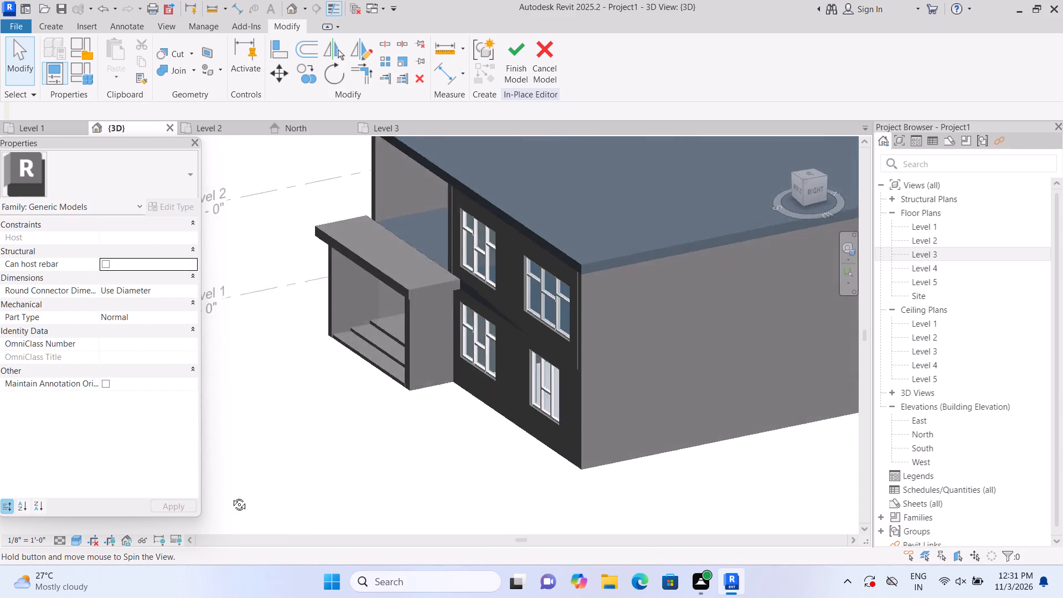
shift+middle_drag(231, 496, 325, 506)
middle_drag(326, 486, 306, 366)
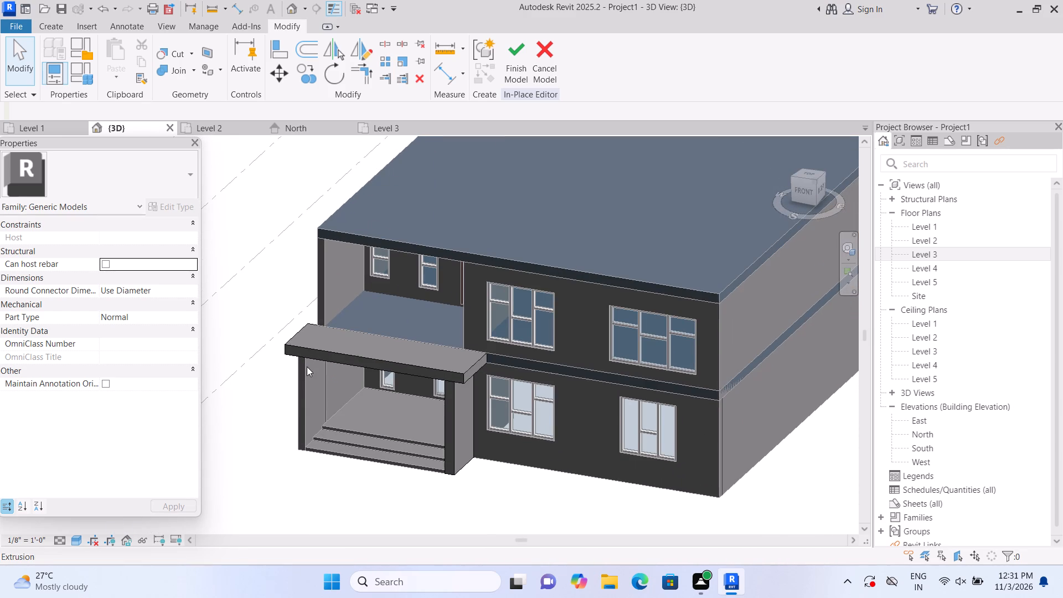
scroll(313, 414, up, 1)
click(357, 339)
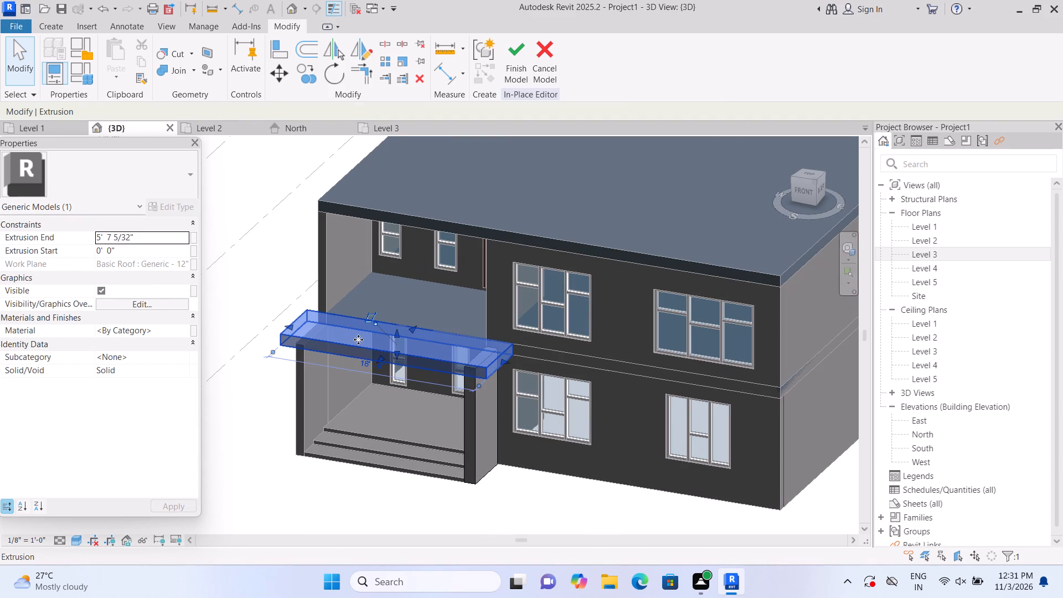
key(Delete)
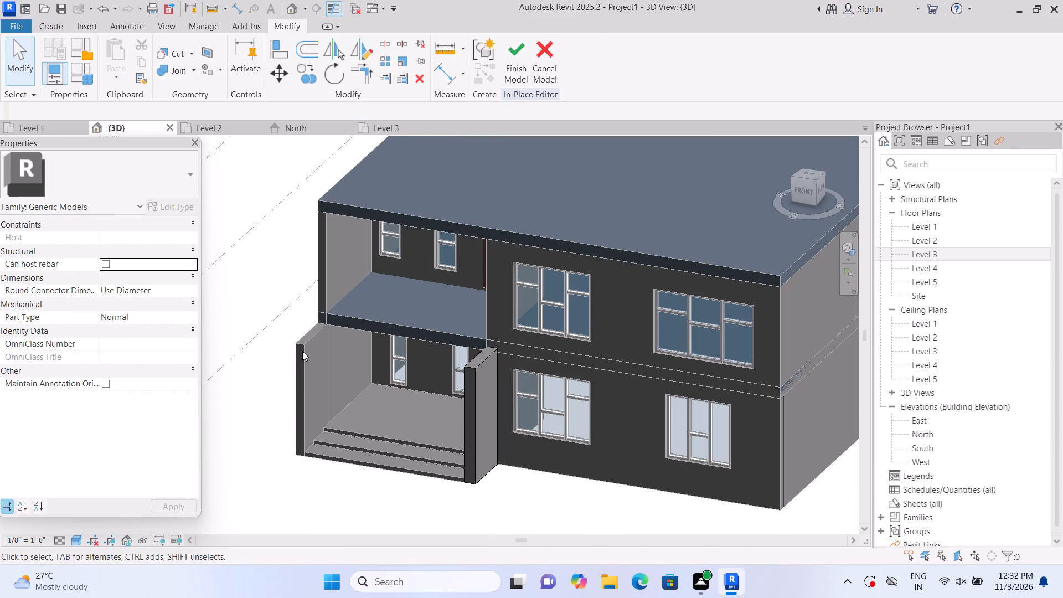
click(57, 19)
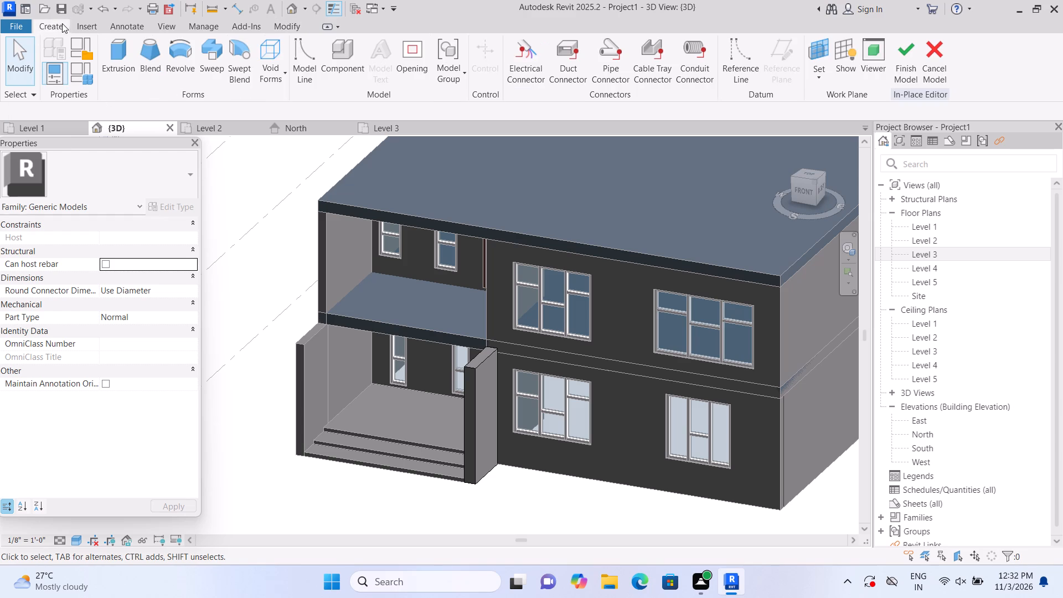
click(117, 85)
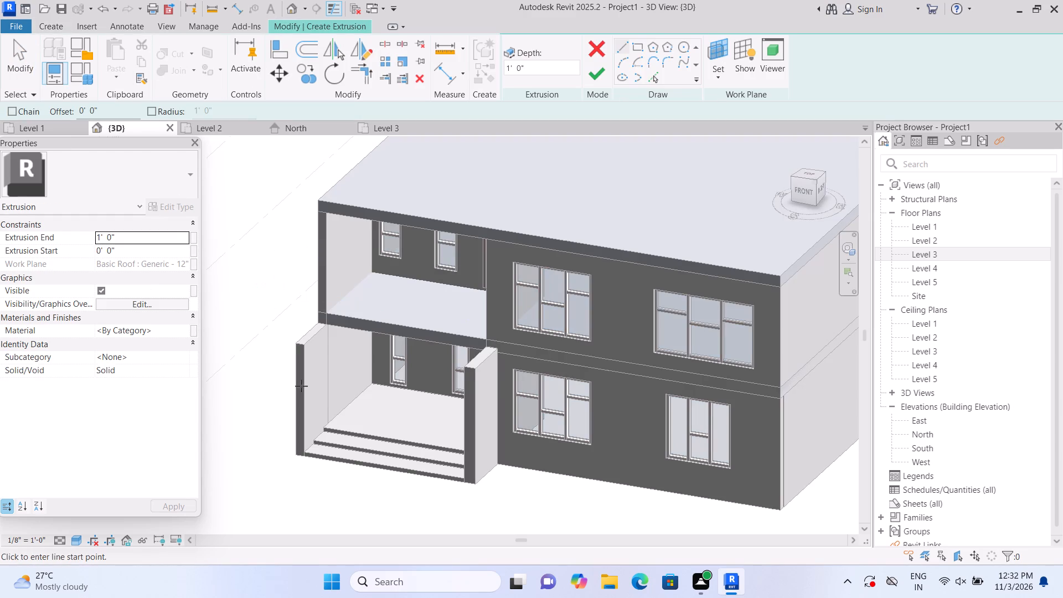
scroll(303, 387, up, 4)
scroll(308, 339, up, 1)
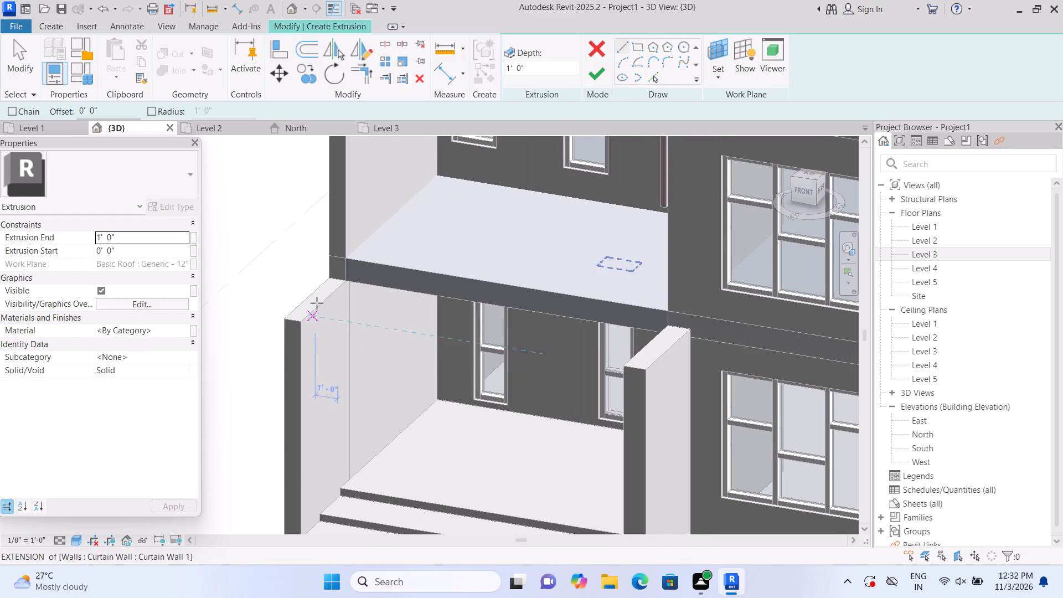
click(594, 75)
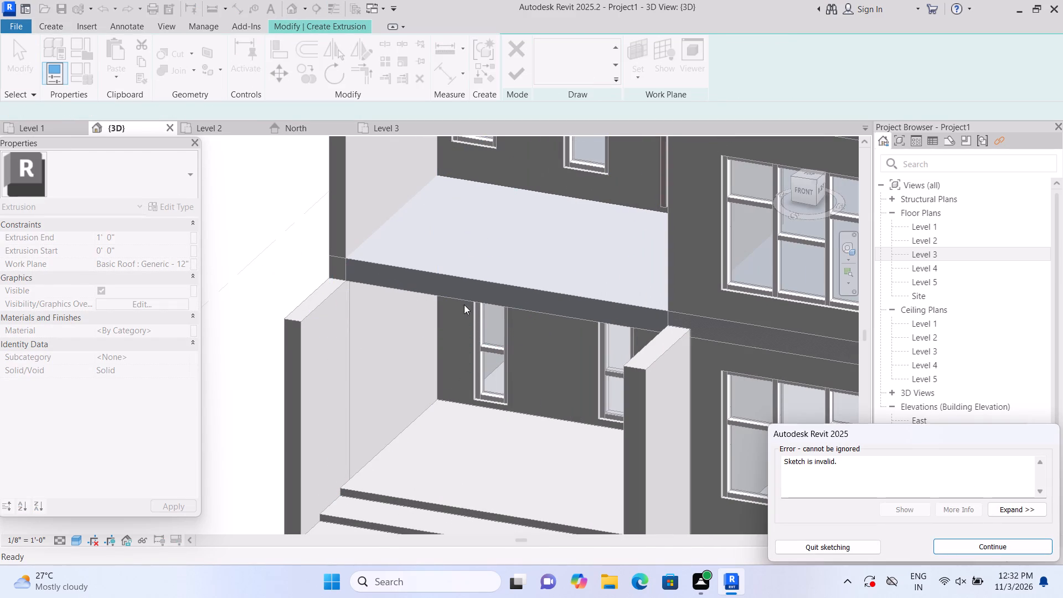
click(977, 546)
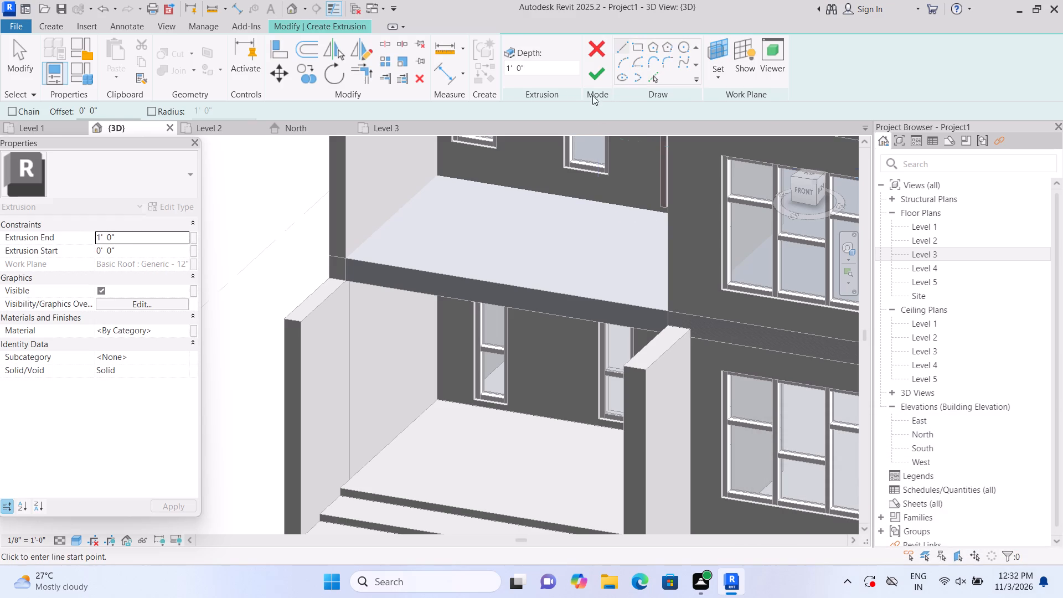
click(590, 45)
Finish editing the in-place porch model.
scroll(317, 437, up, 2)
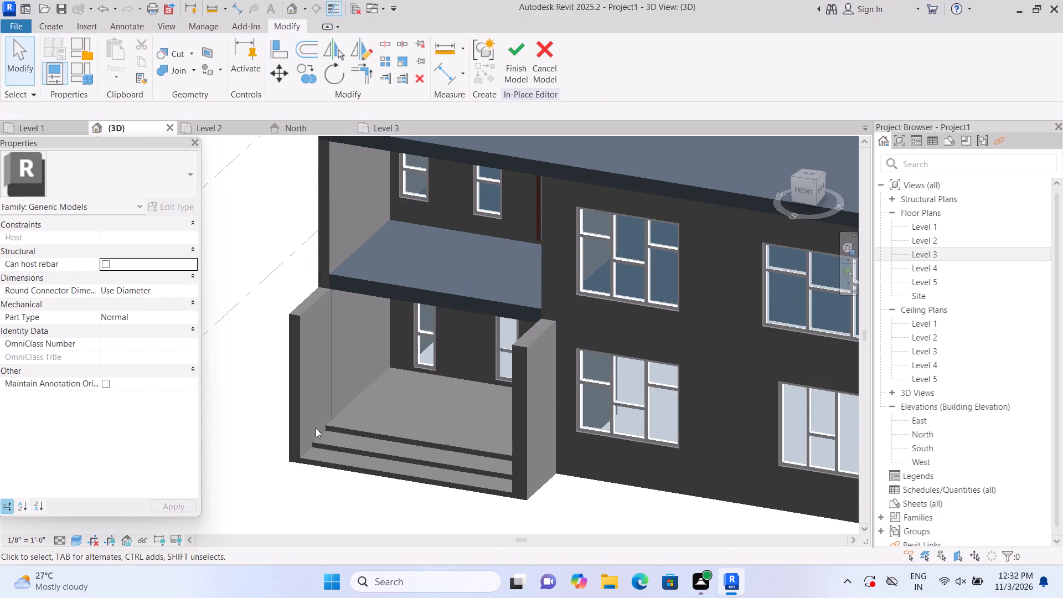
click(524, 78)
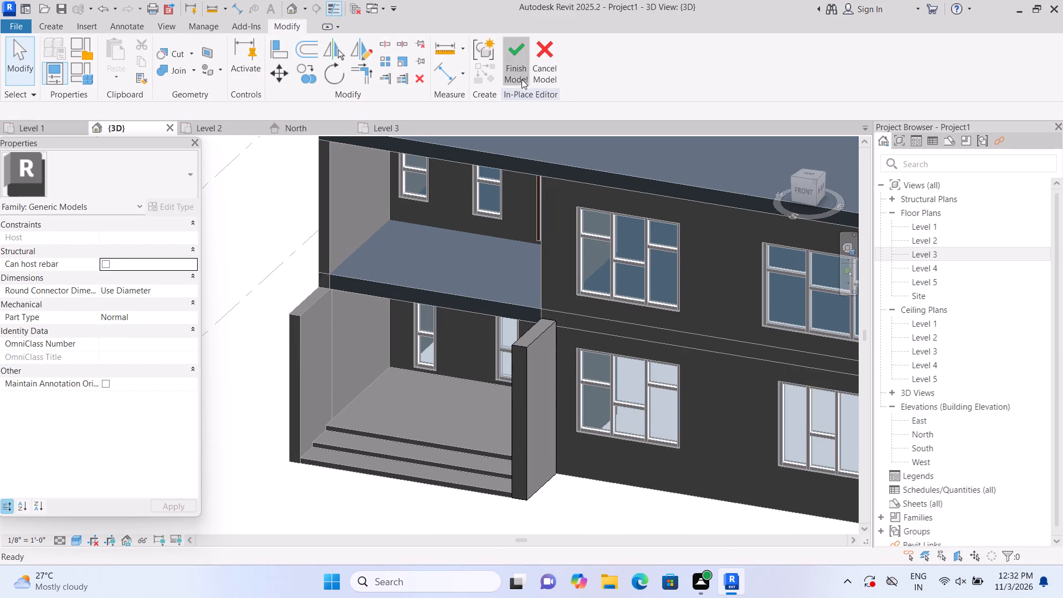
Lower the tops of both porch side walls so they sit below the Level 2 slab.
click(311, 331)
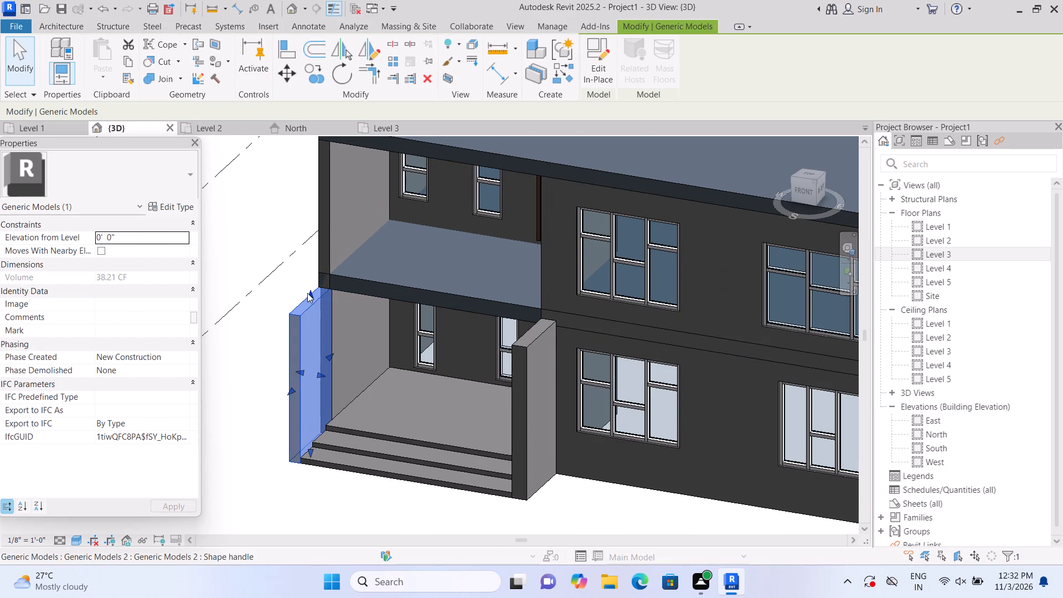
drag(307, 293, 314, 312)
click(314, 312)
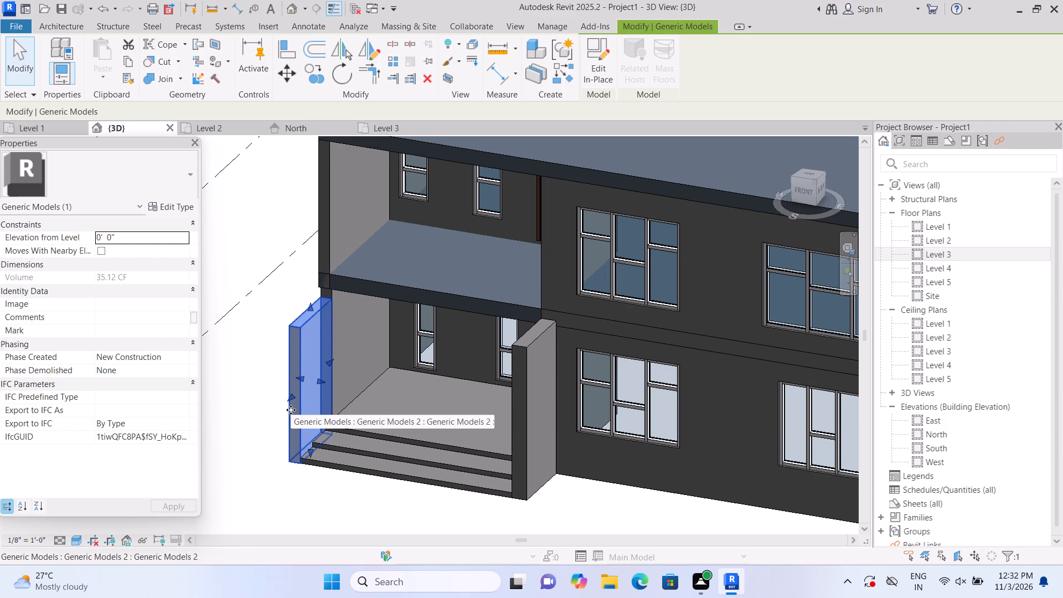
click(546, 343)
drag(533, 327, 533, 349)
click(533, 349)
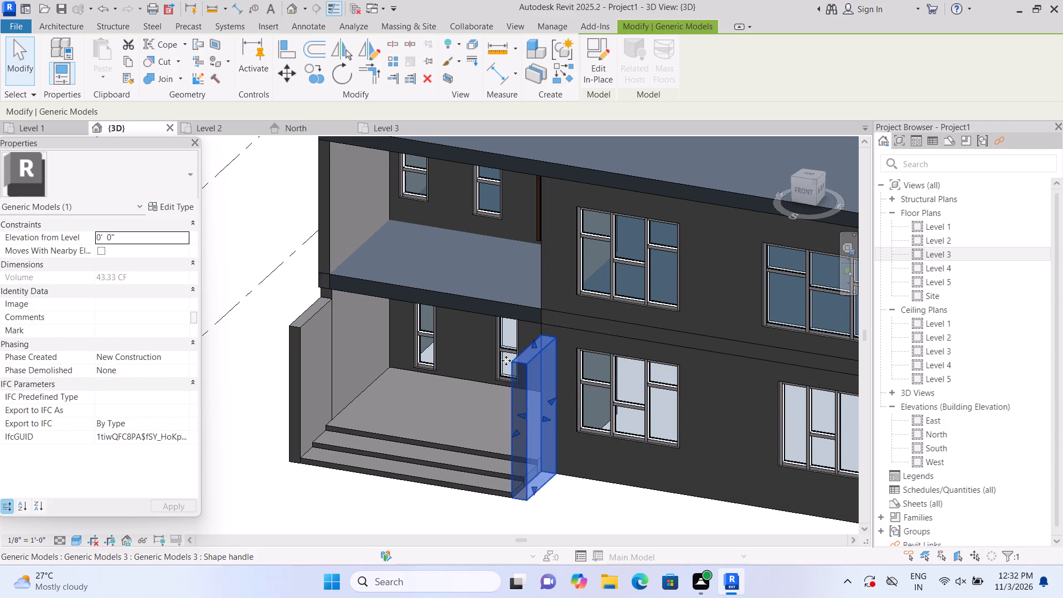
From the front view, lower the tops of both porch side walls slightly further below the Level 2 slab.
click(802, 190)
scroll(367, 468, down, 3)
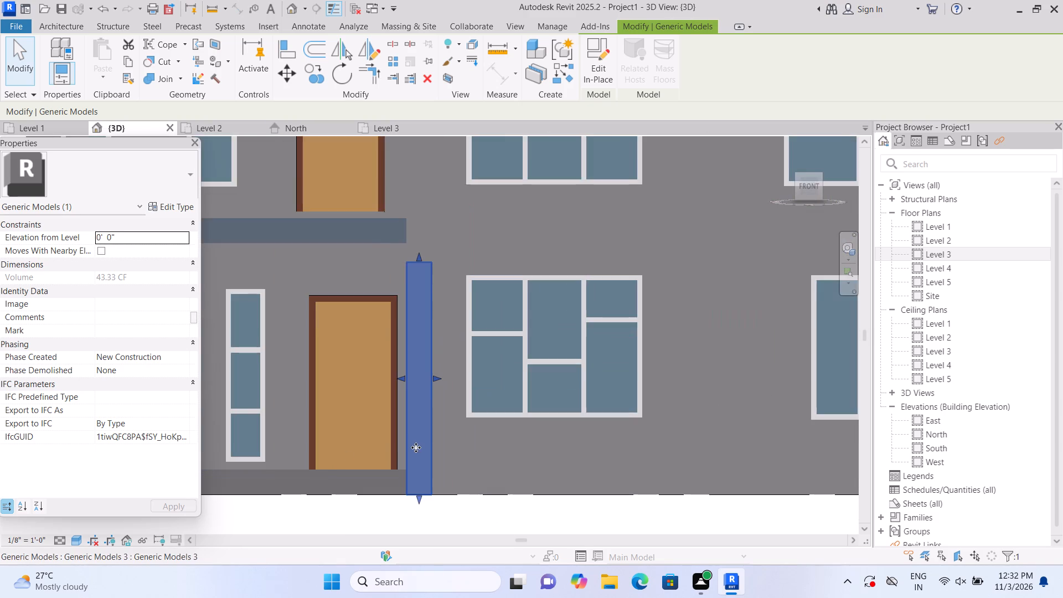
scroll(416, 447, down, 3)
middle_drag(322, 431, 467, 396)
click(407, 471)
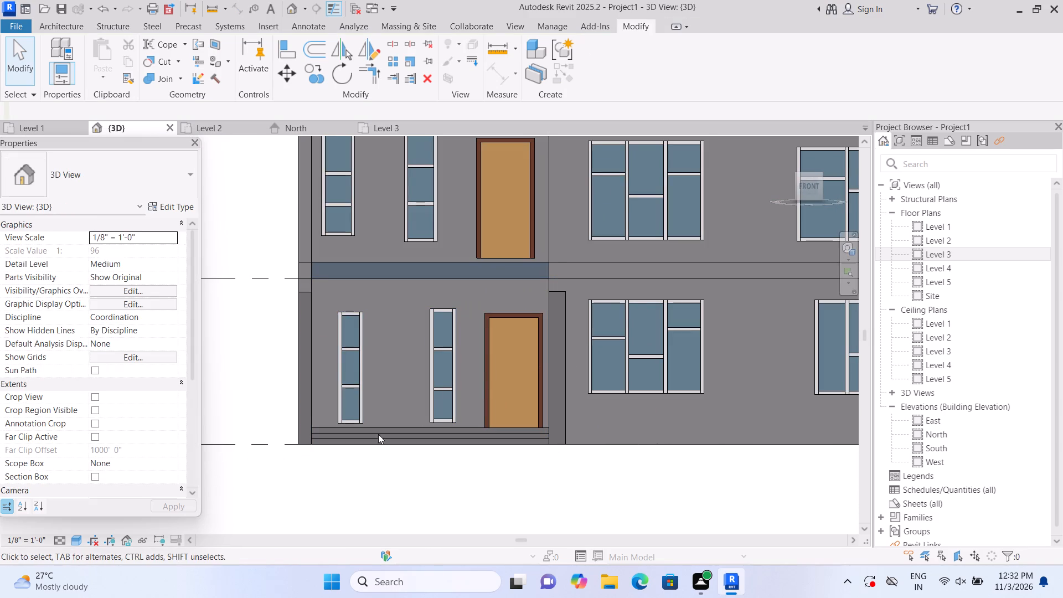
click(308, 305)
click(284, 333)
click(309, 327)
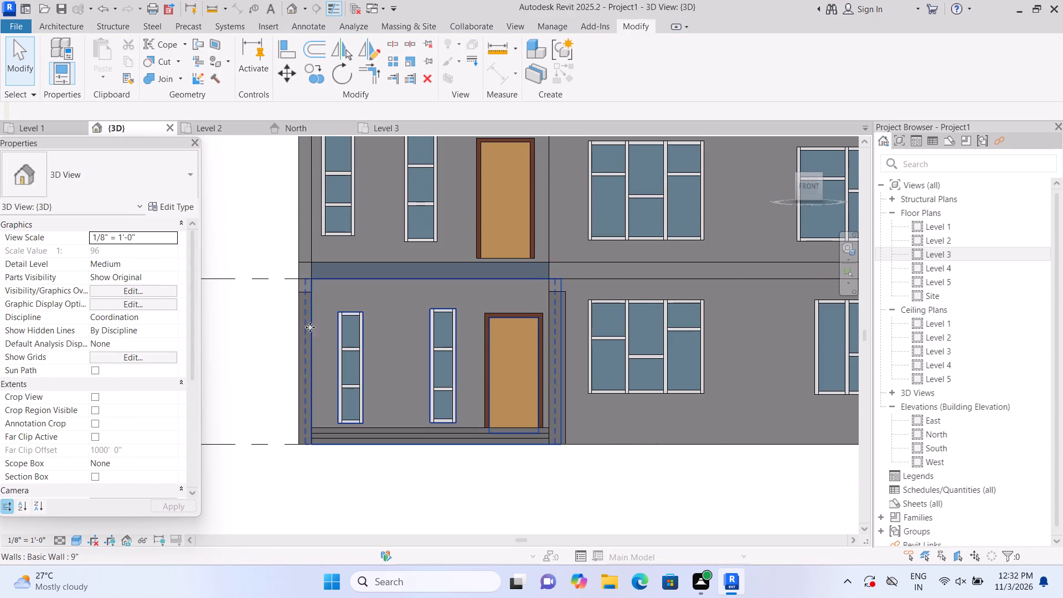
click(298, 310)
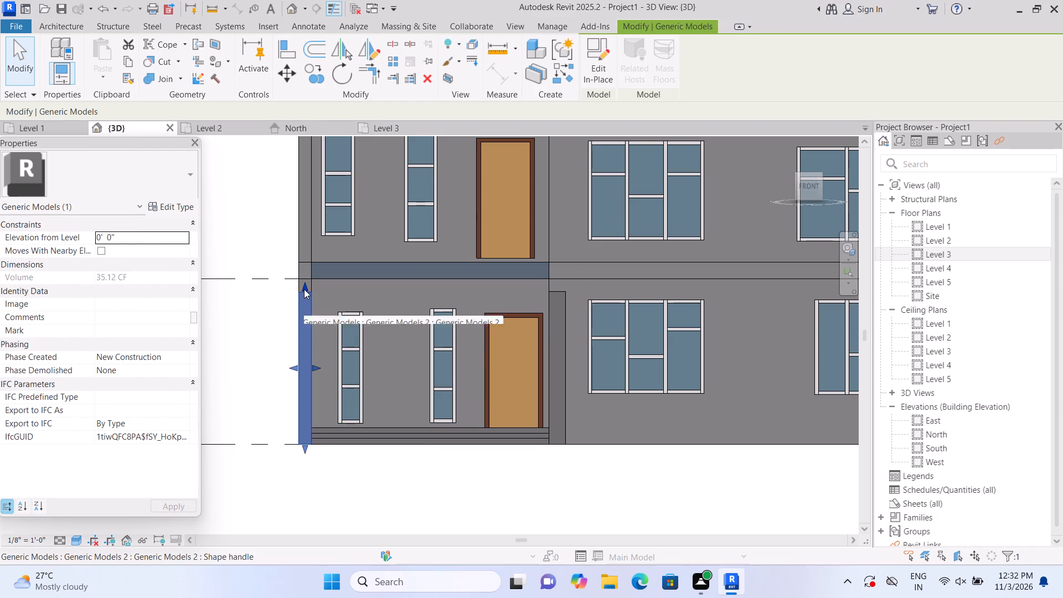
drag(304, 288, 307, 301)
click(307, 301)
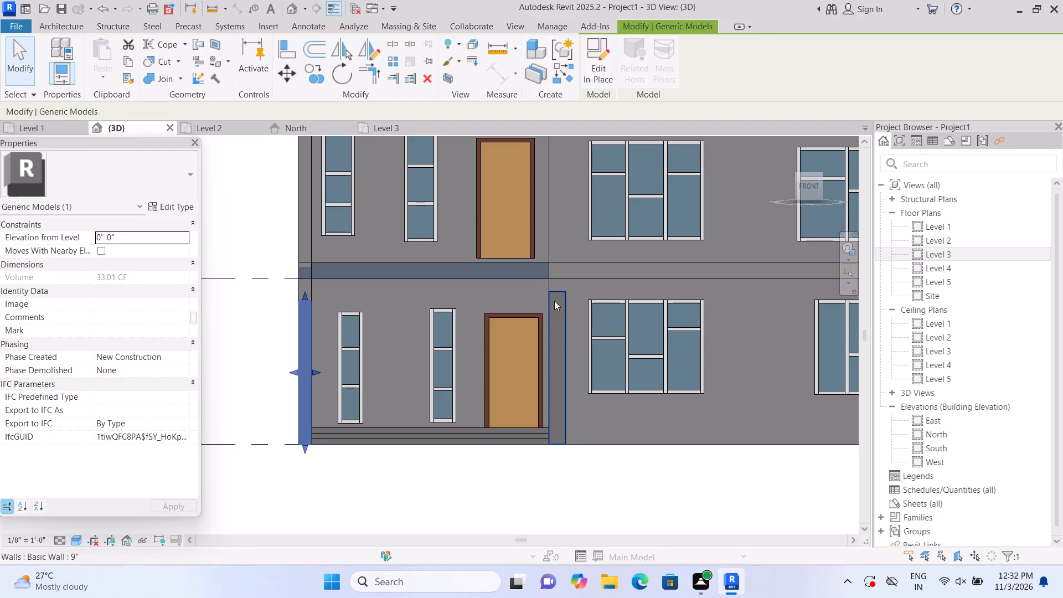
click(555, 301)
drag(557, 283, 561, 296)
click(561, 296)
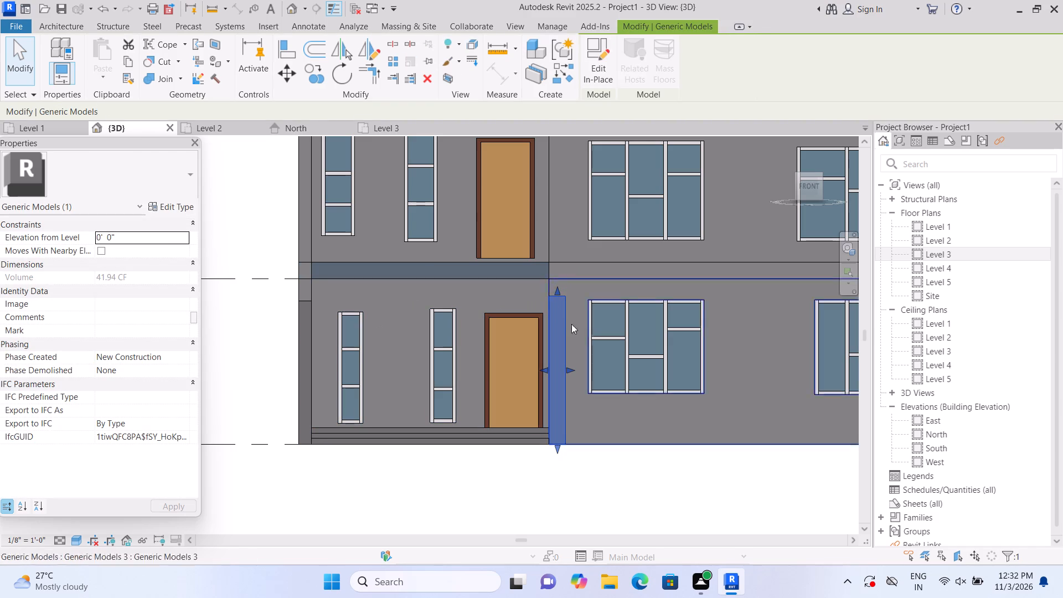
click(264, 358)
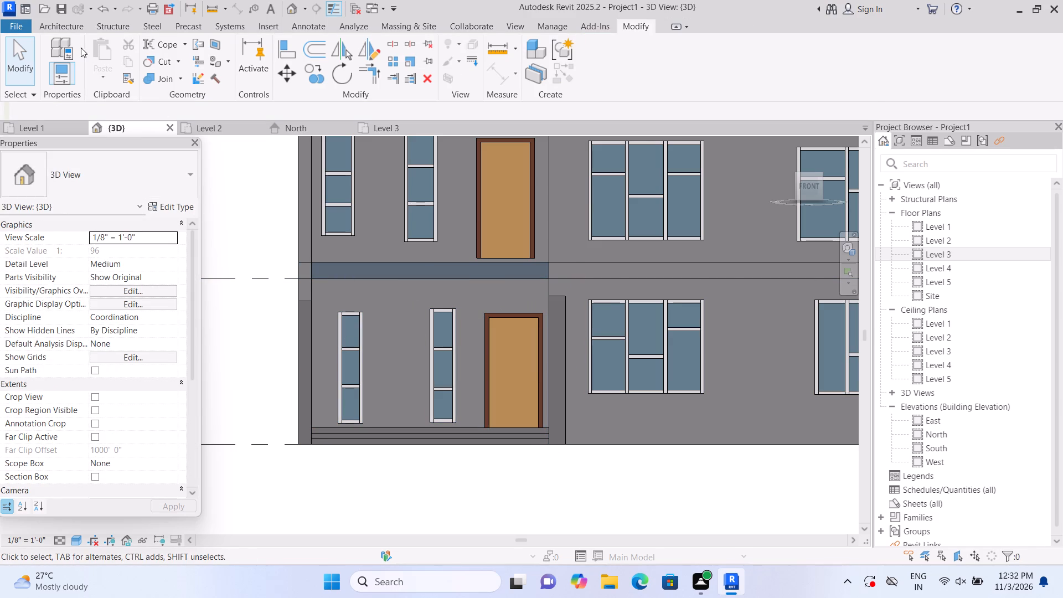
Create a new in-place component in the Generic Models category, keeping the suggested name.
click(73, 27)
click(161, 73)
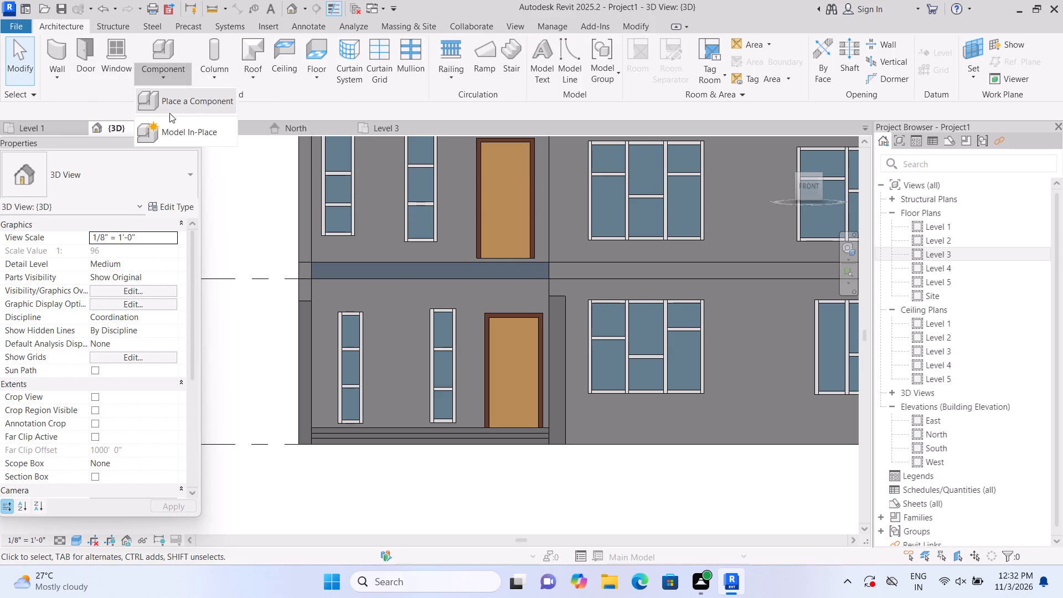
click(171, 128)
scroll(539, 297, down, 5)
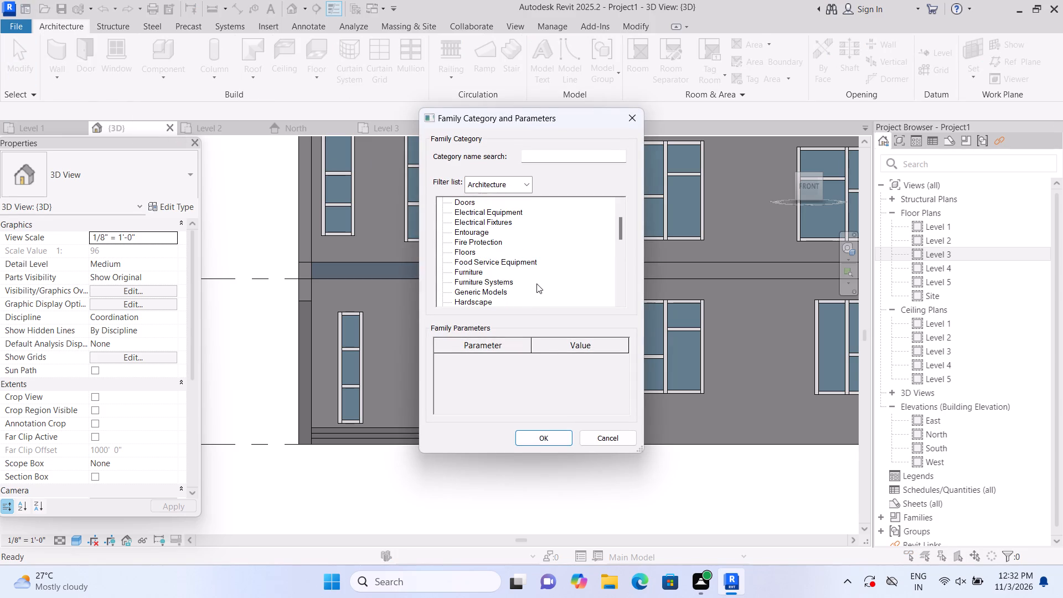
click(509, 284)
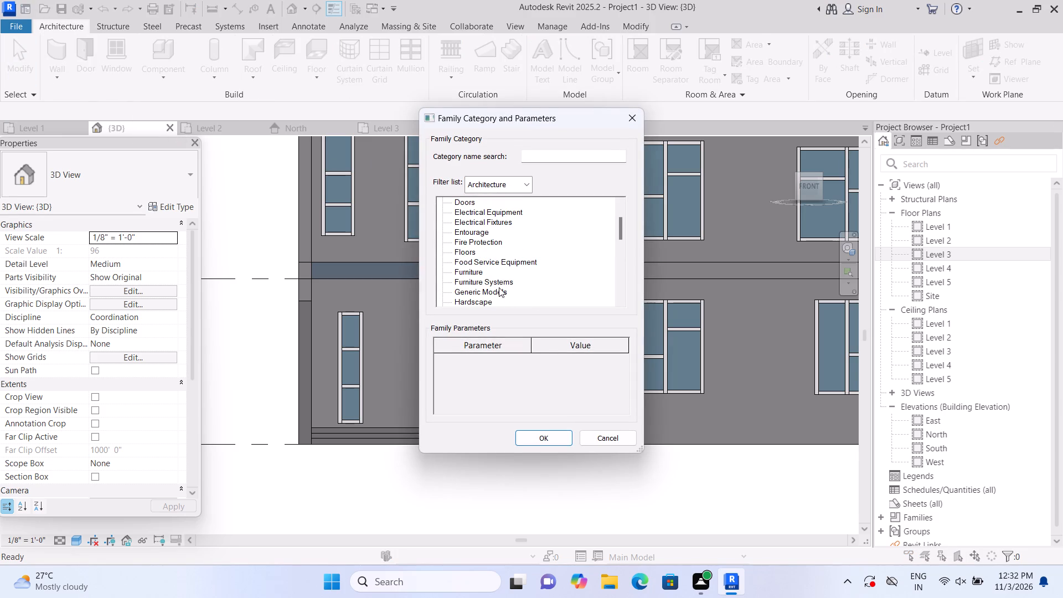
click(495, 280)
click(546, 437)
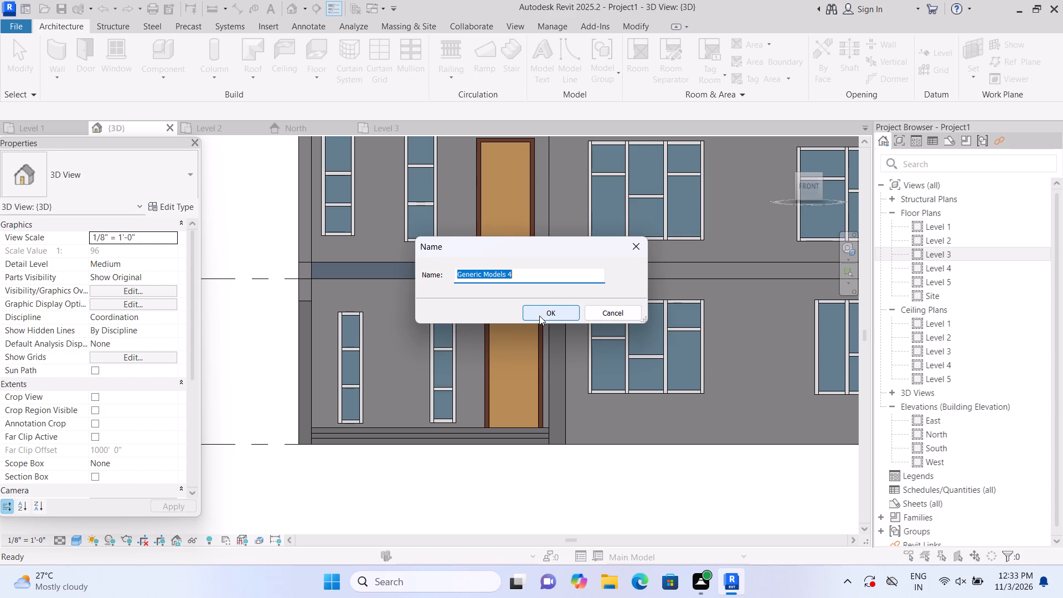
click(553, 313)
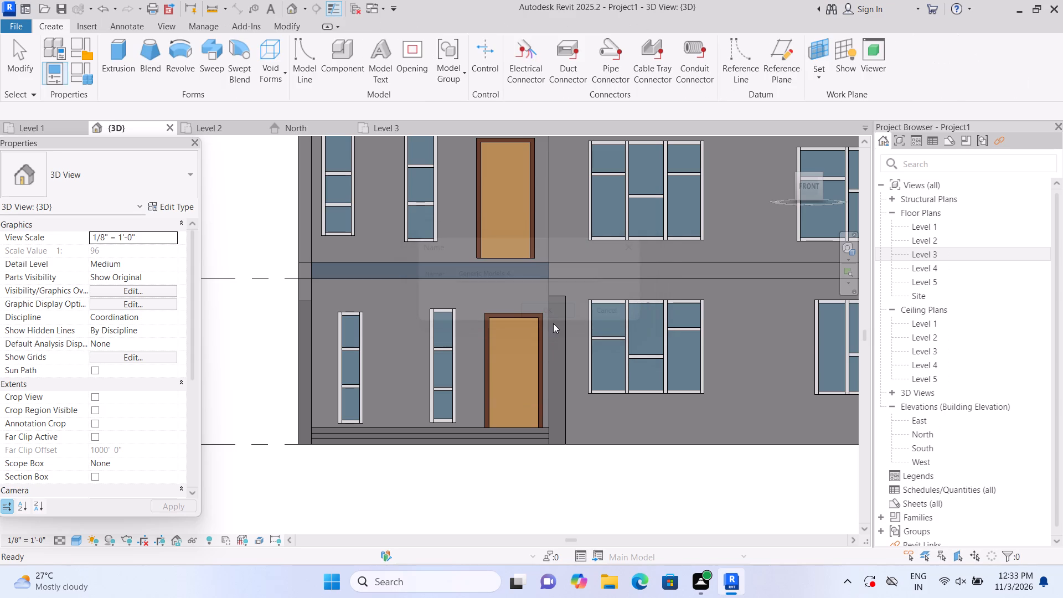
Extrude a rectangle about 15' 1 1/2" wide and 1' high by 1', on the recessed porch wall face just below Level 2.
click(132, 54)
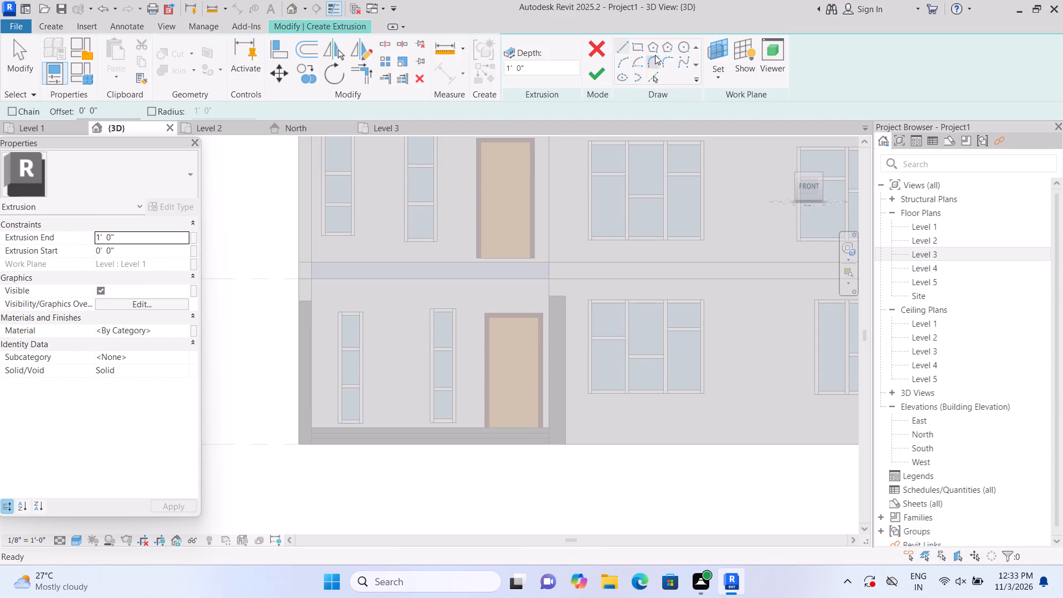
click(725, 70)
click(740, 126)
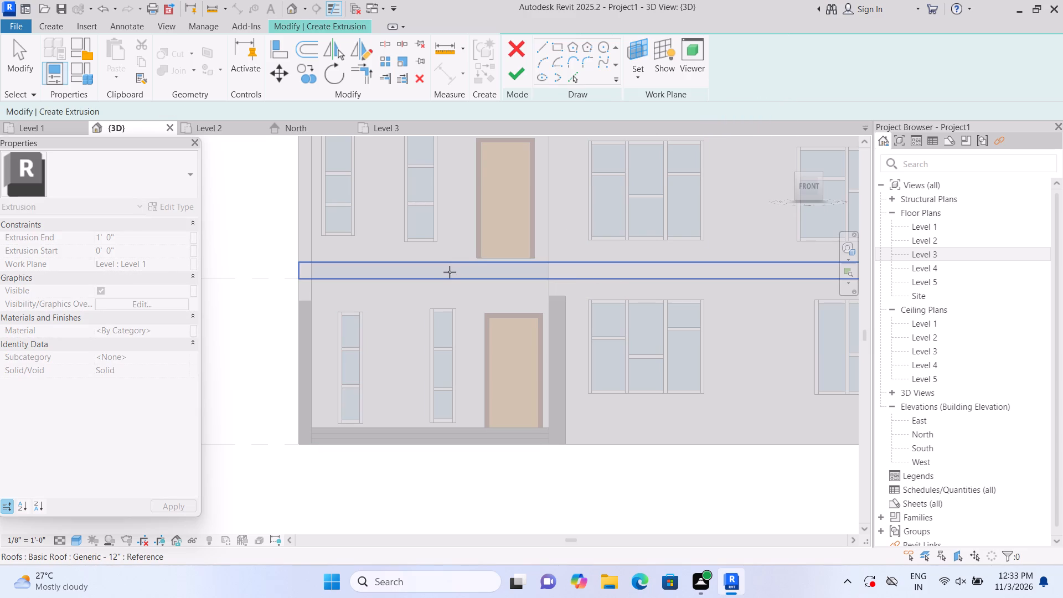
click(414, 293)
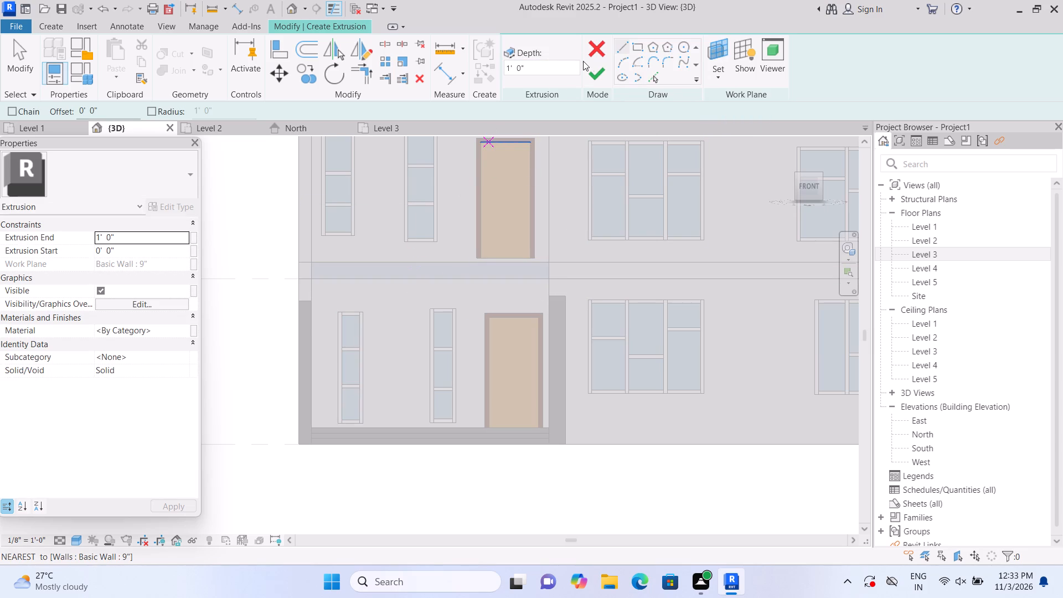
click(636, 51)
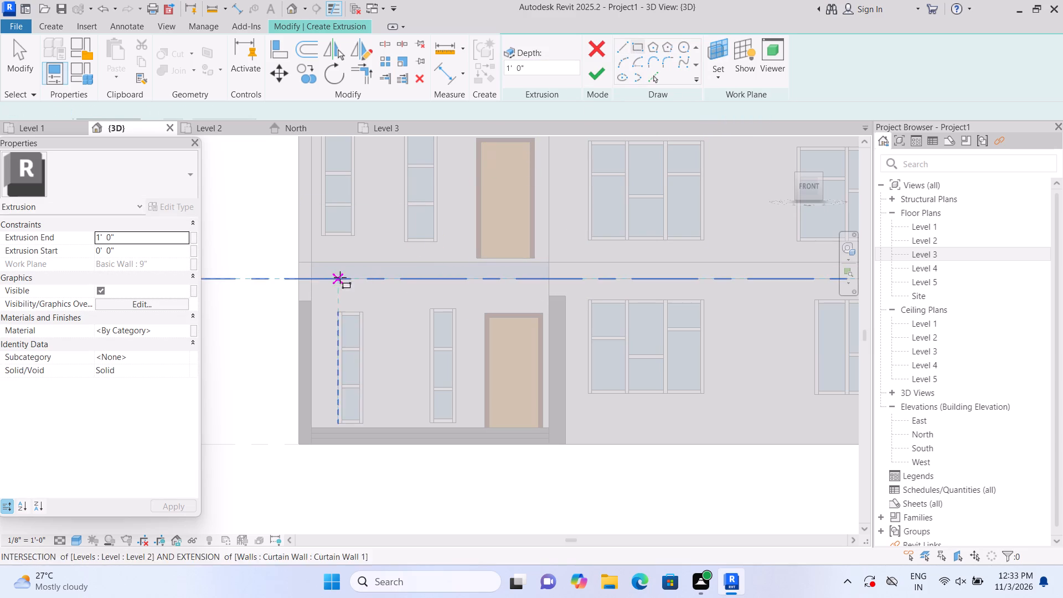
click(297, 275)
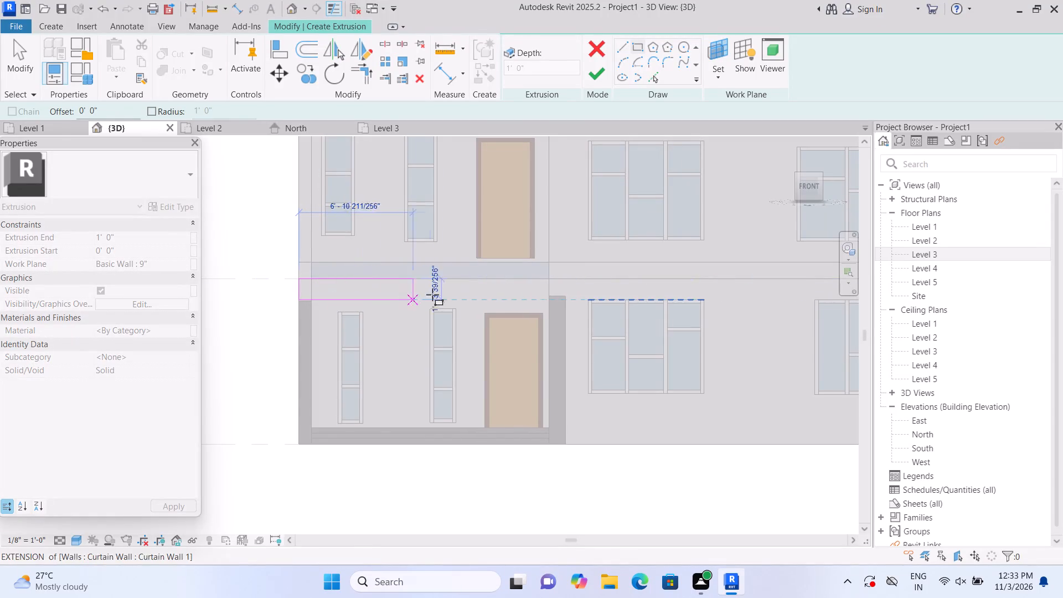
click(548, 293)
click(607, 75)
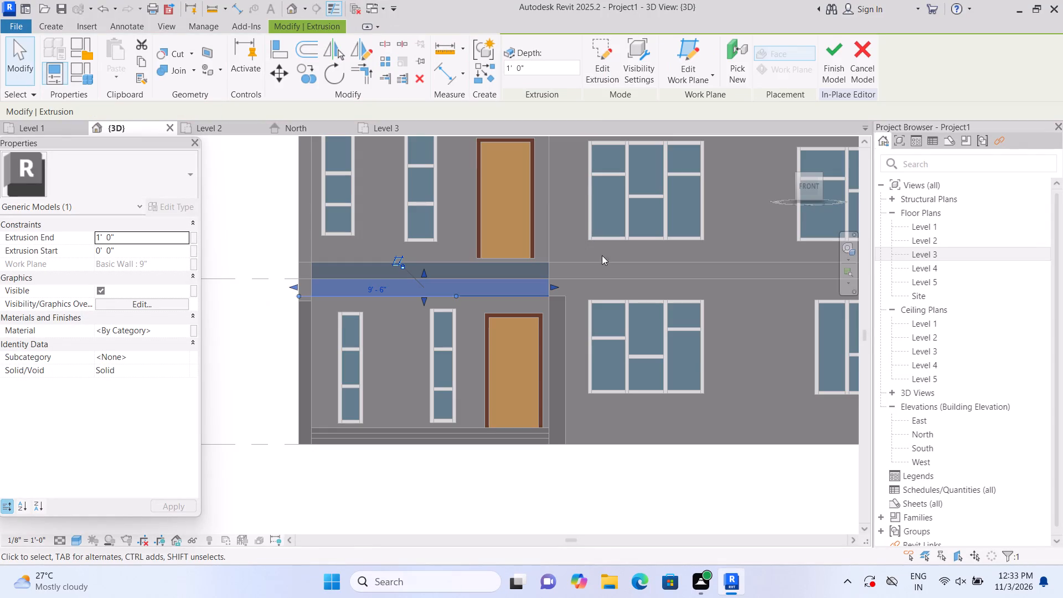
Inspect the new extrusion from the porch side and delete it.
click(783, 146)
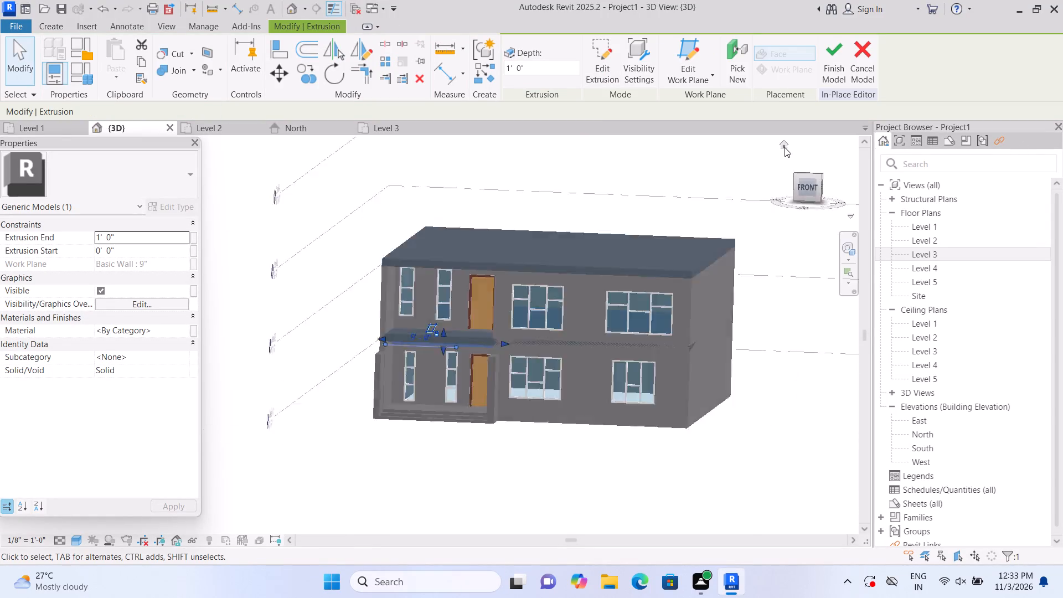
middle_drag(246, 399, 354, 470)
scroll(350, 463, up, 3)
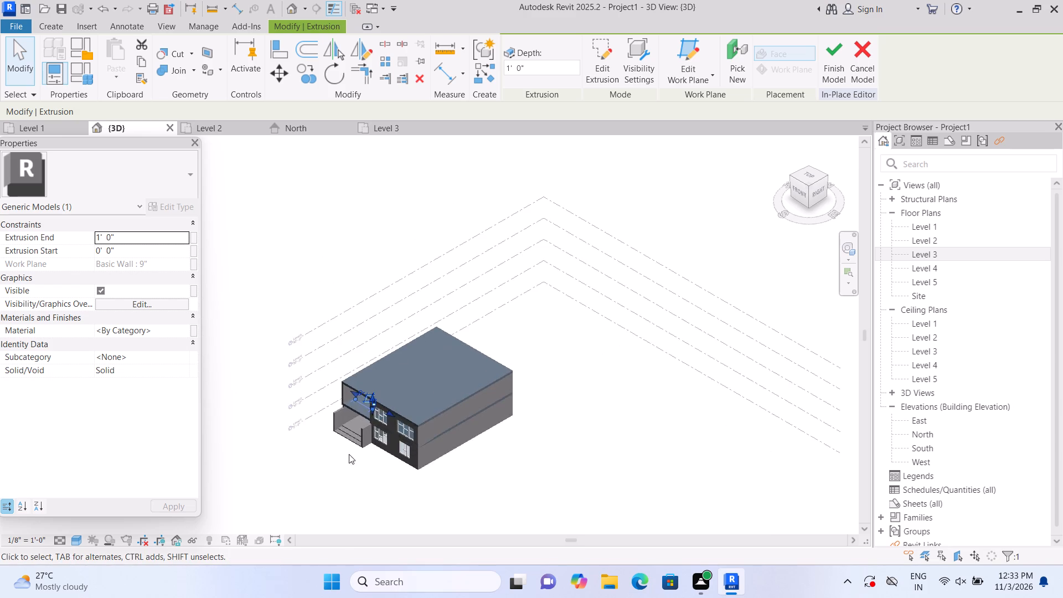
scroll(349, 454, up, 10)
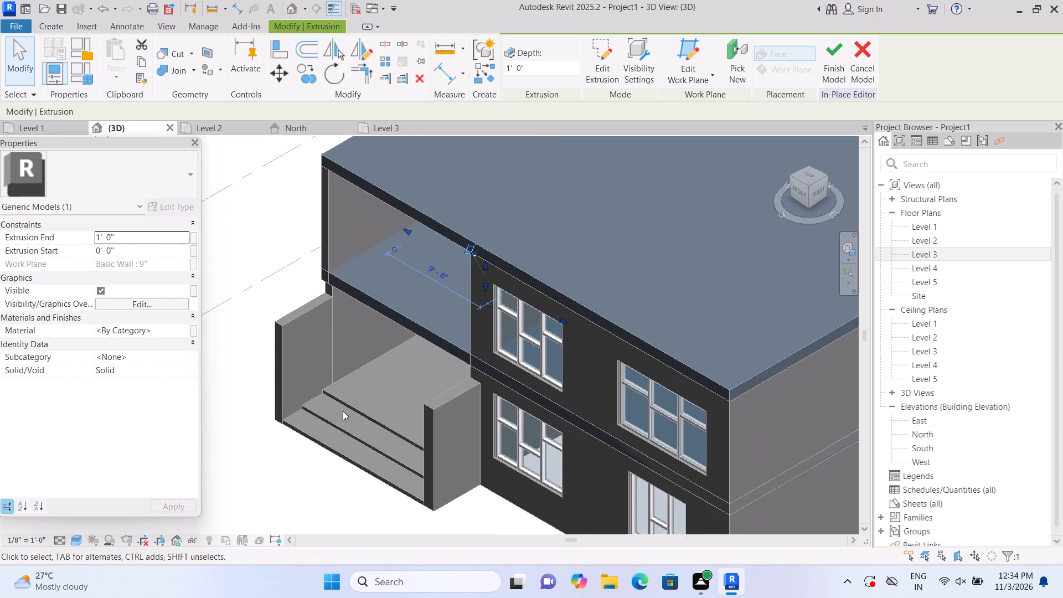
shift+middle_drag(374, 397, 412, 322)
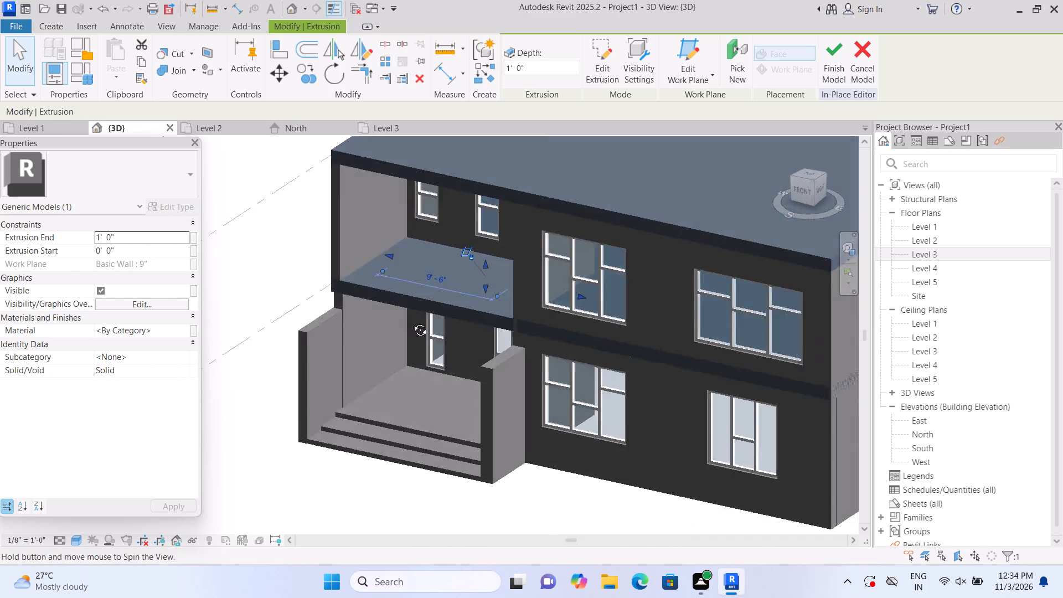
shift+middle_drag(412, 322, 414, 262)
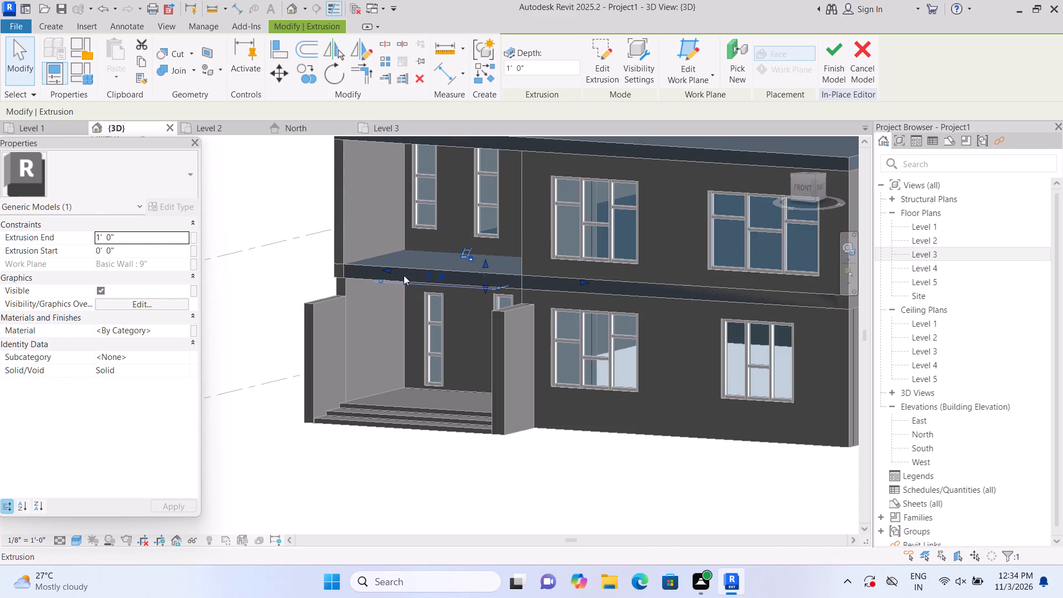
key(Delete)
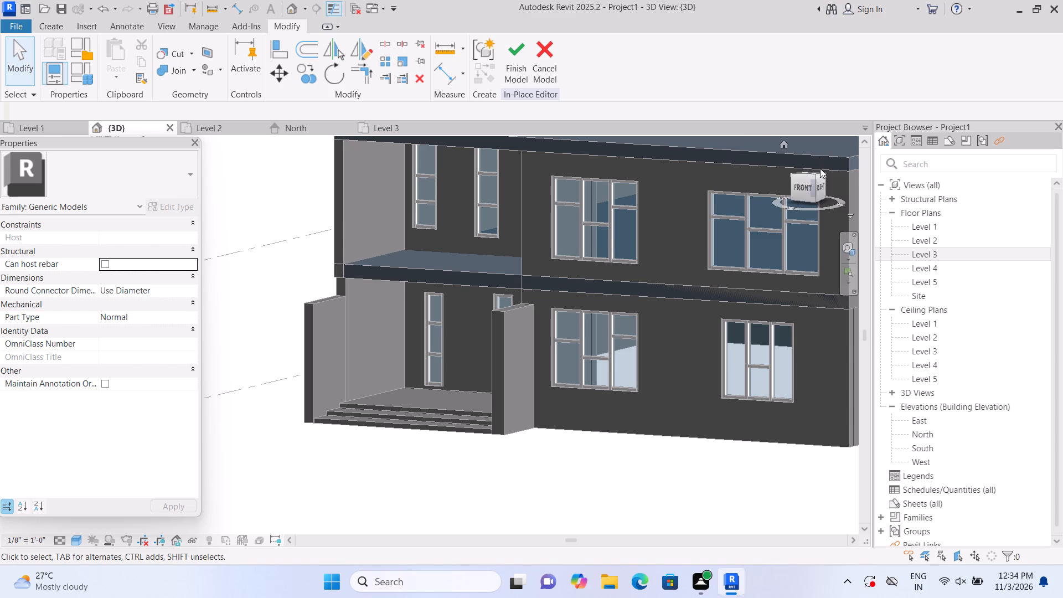
Extrude a rectangle about 16' 1 1/2" wide and 1' high by 1', on the Level 2 slab's front face, spanning both porch side walls.
double_click(797, 190)
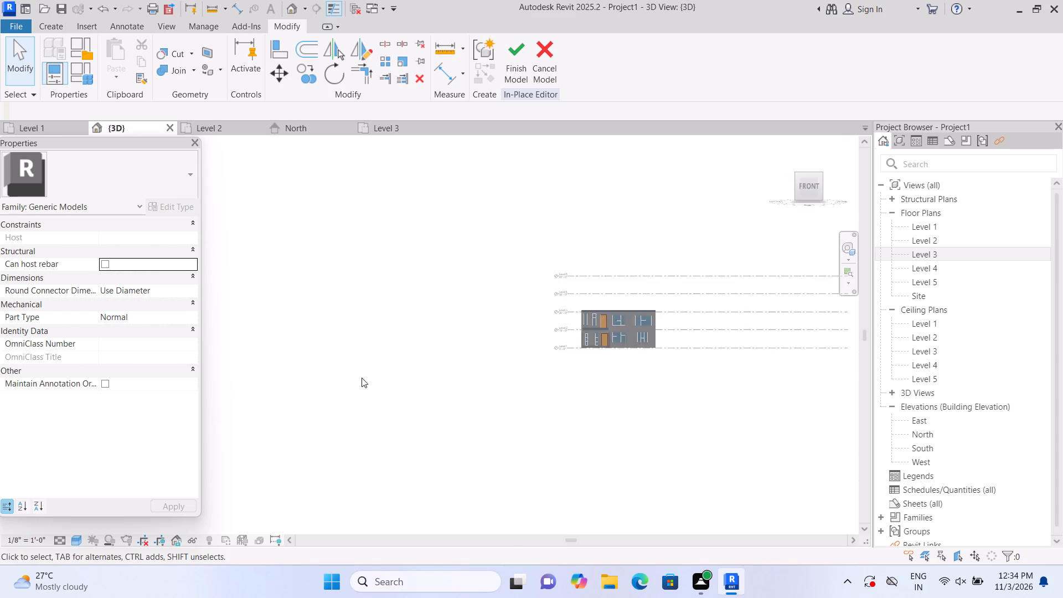
scroll(290, 439, up, 9)
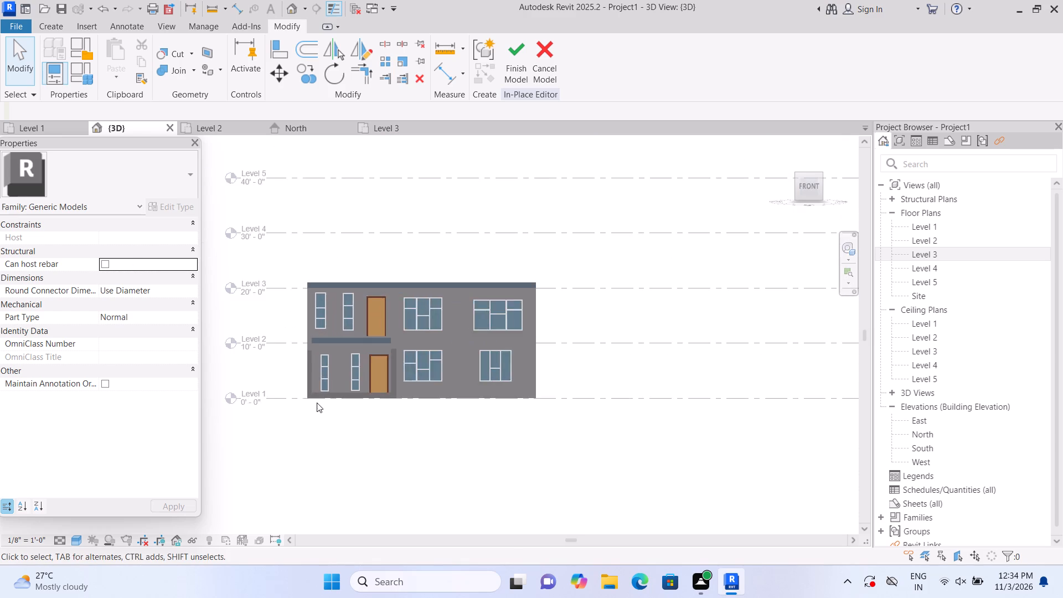
scroll(317, 403, up, 4)
middle_drag(324, 399, 324, 471)
scroll(323, 467, up, 2)
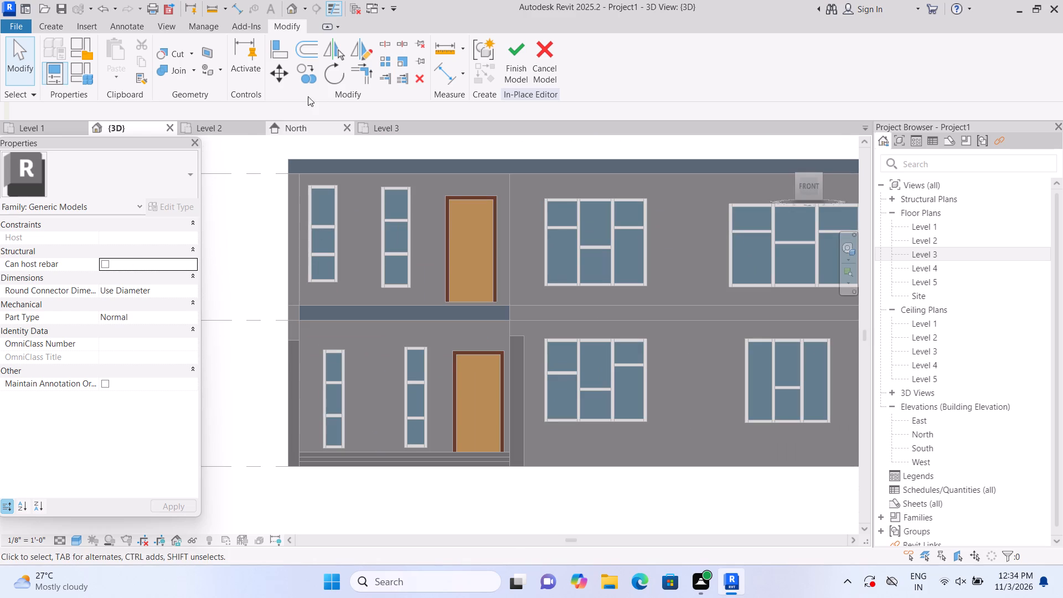
click(45, 30)
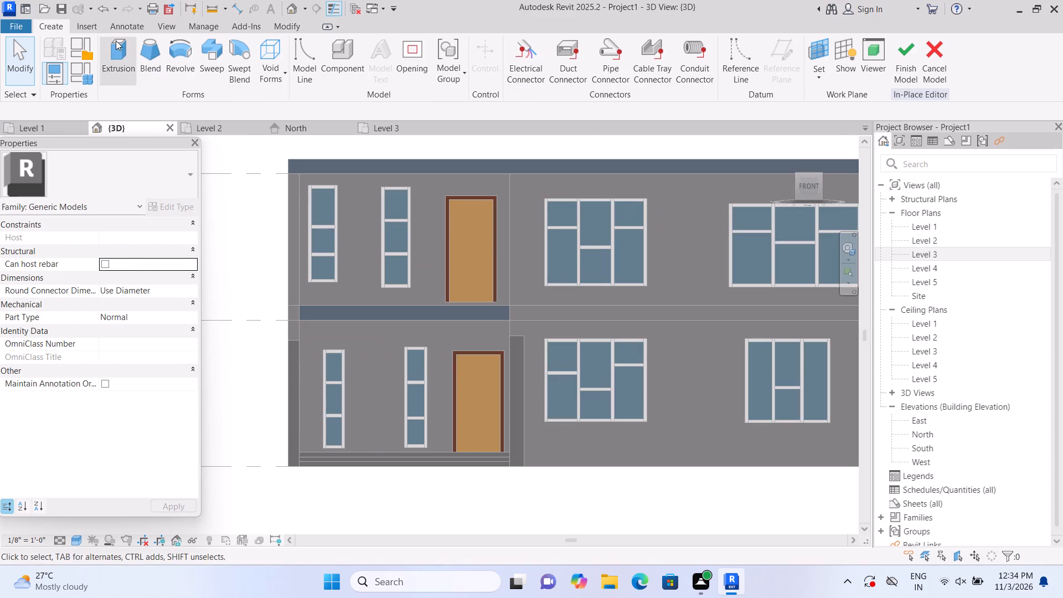
click(116, 40)
click(716, 75)
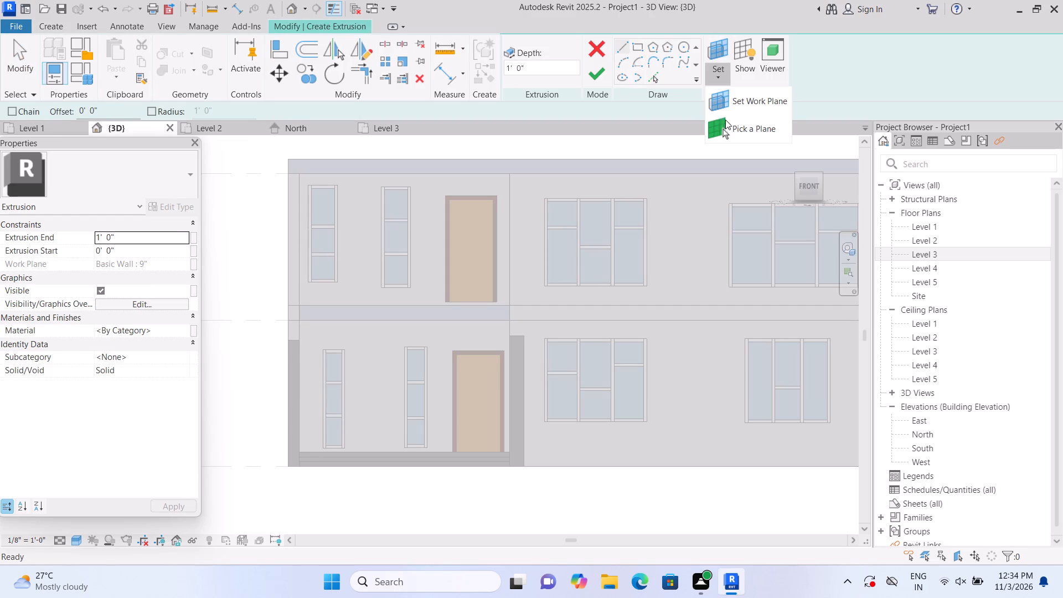
click(727, 128)
click(488, 313)
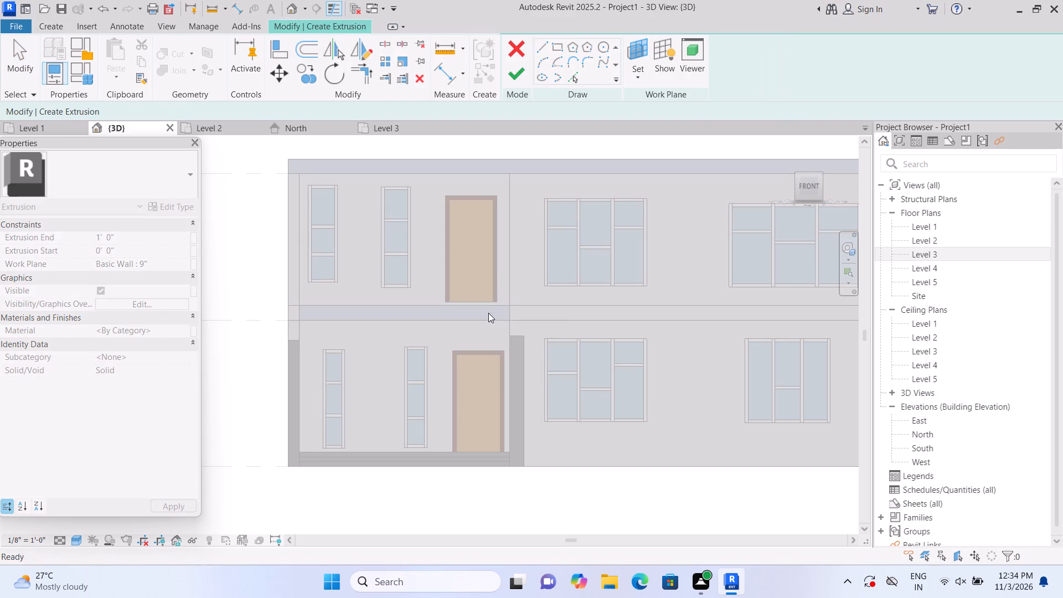
click(638, 50)
scroll(301, 336, up, 1)
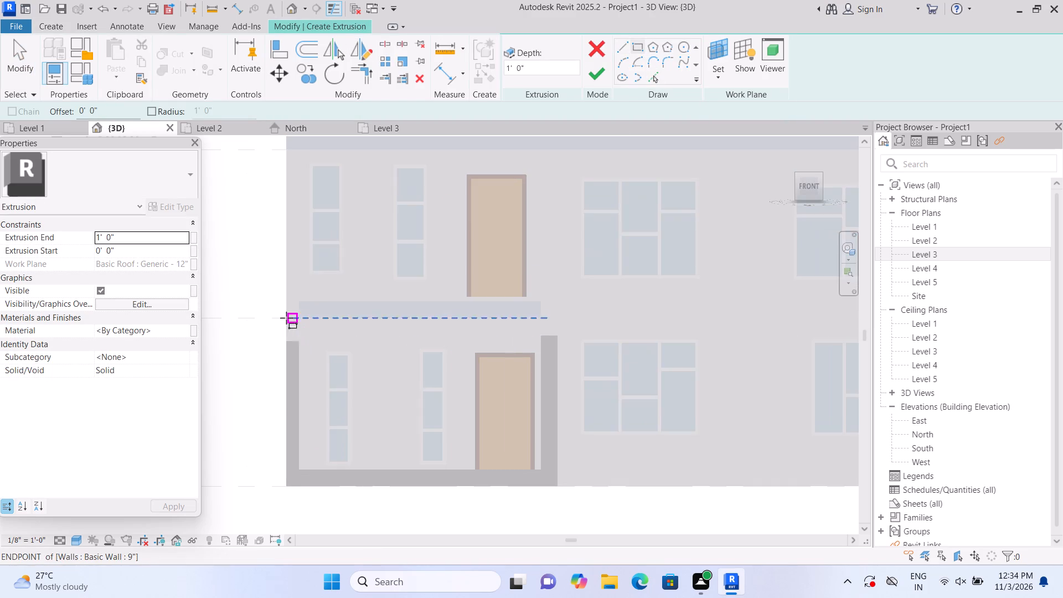
click(285, 318)
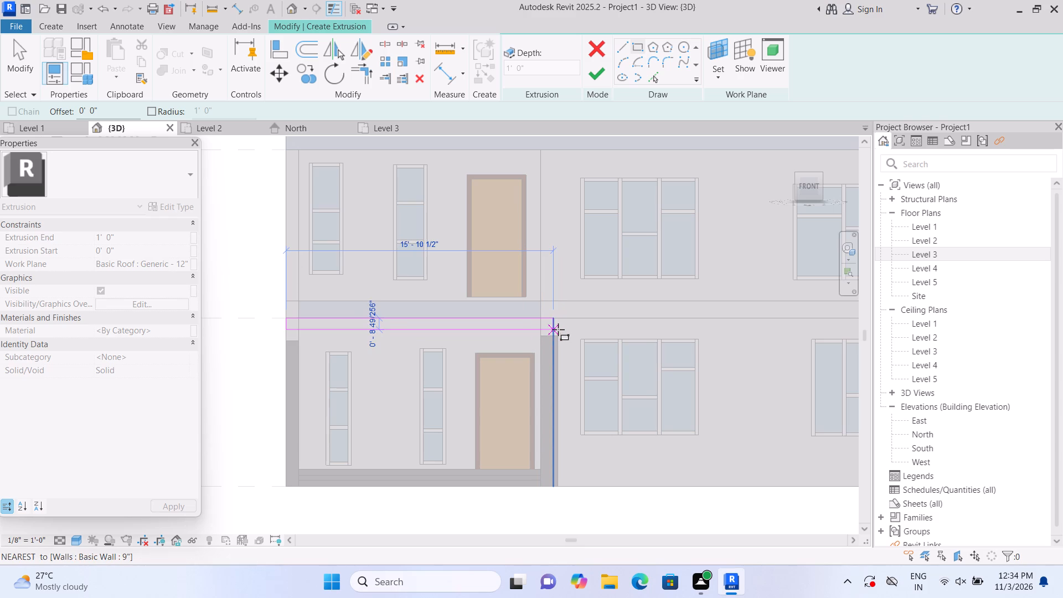
click(561, 332)
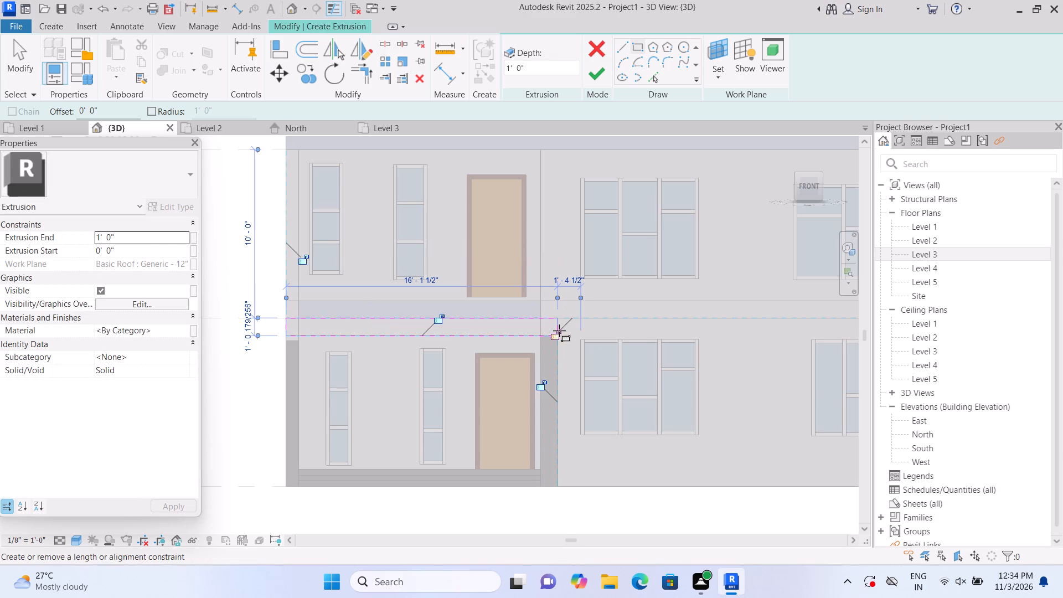
click(602, 75)
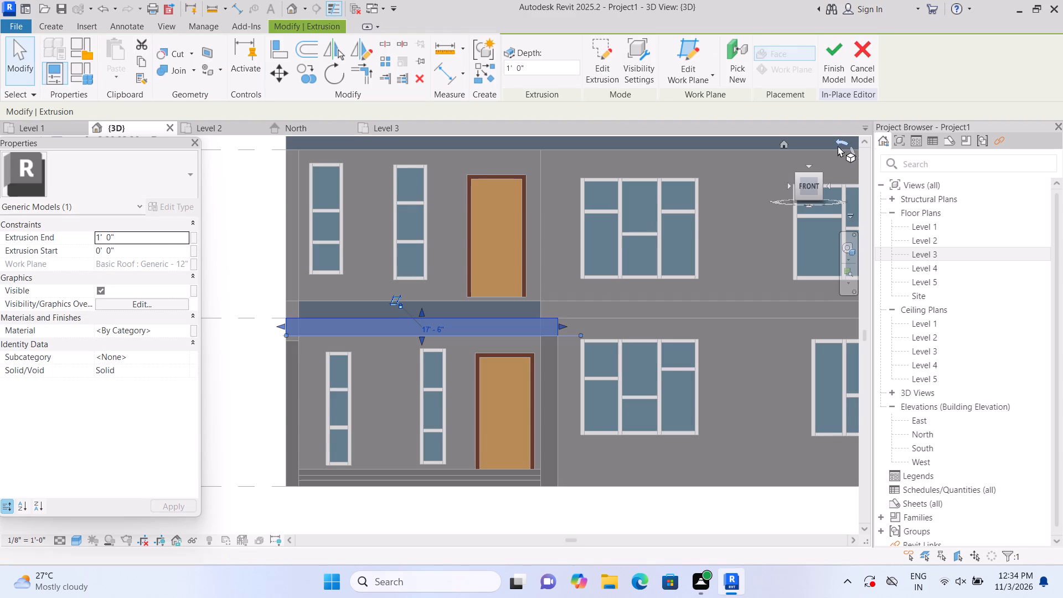
Stretch the canopy extrusion's front face outward to a depth of about 4' 8", reaching the front edges of the porch side walls.
double_click(783, 145)
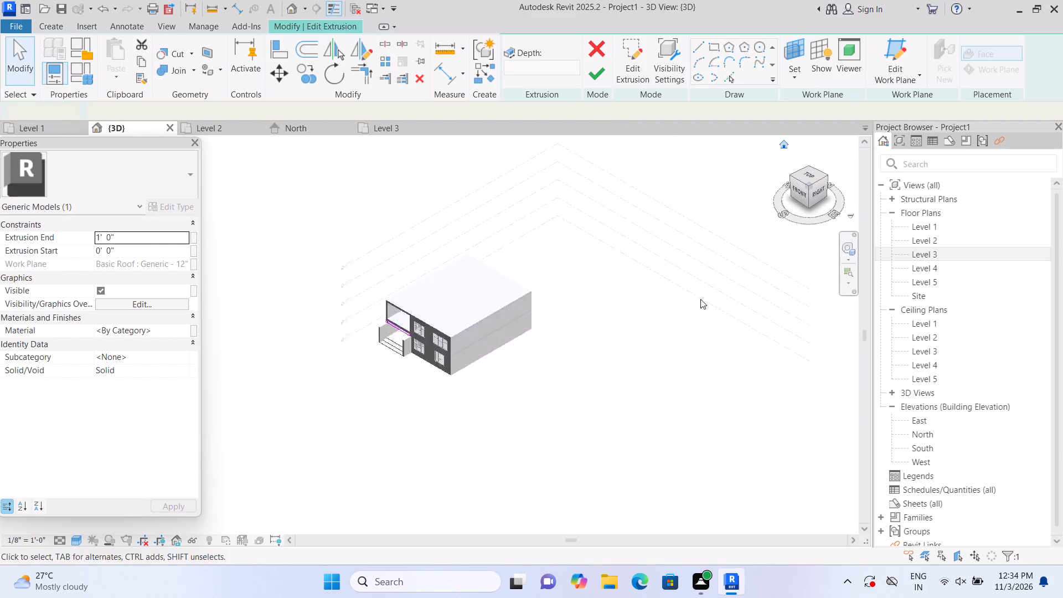
scroll(242, 354, up, 11)
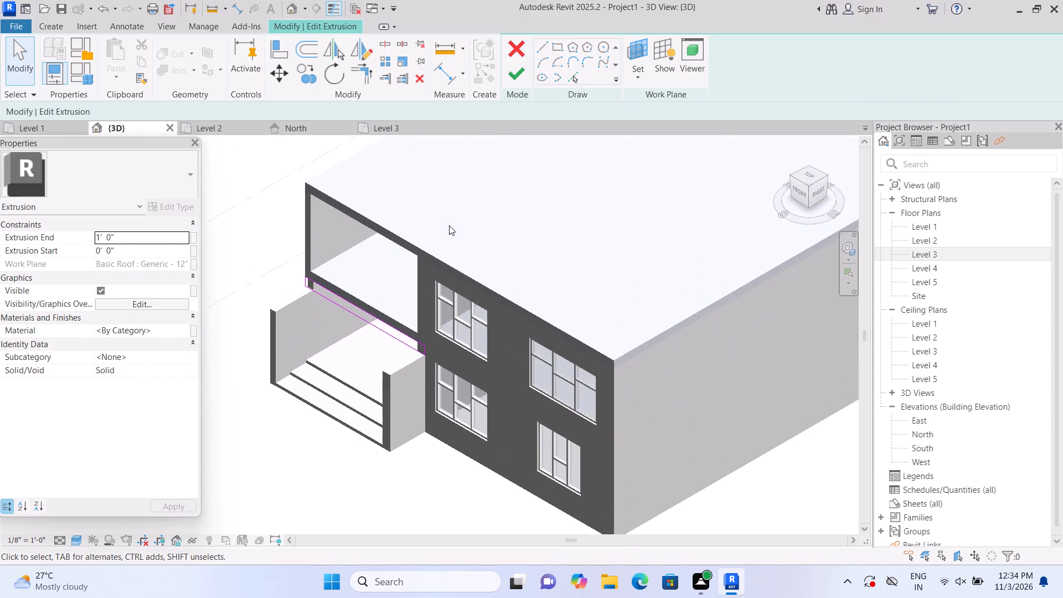
click(527, 73)
scroll(369, 334, up, 2)
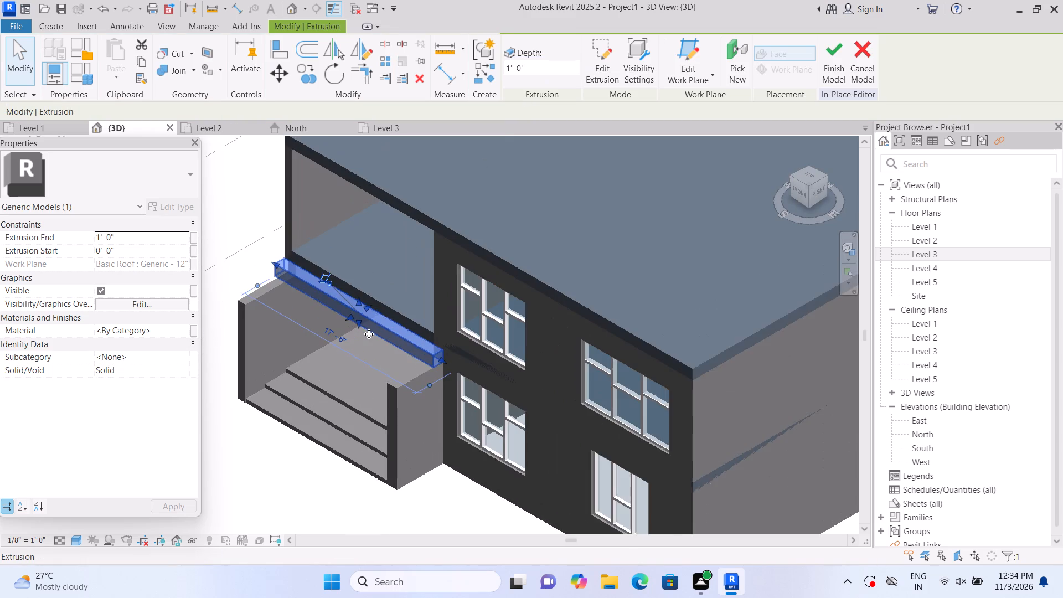
scroll(369, 334, up, 1)
drag(345, 313, 328, 321)
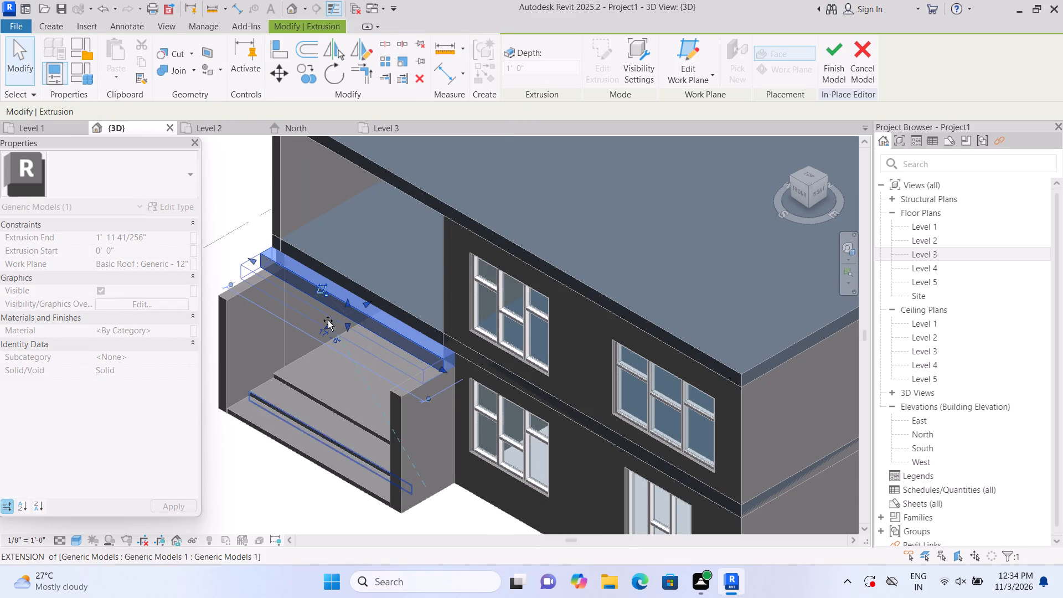
drag(328, 321, 307, 333)
double_click(307, 333)
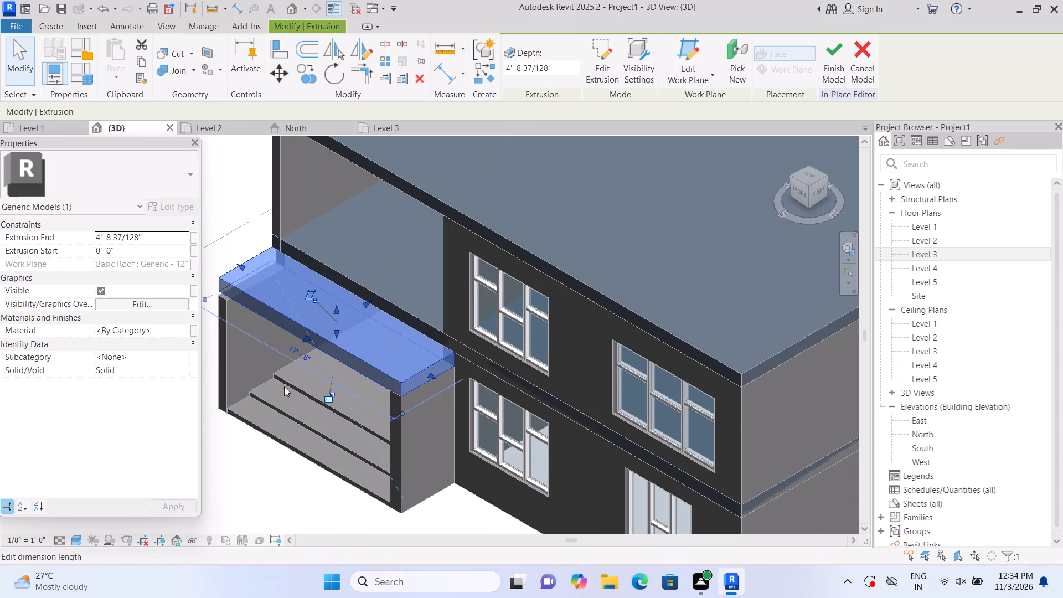
click(247, 455)
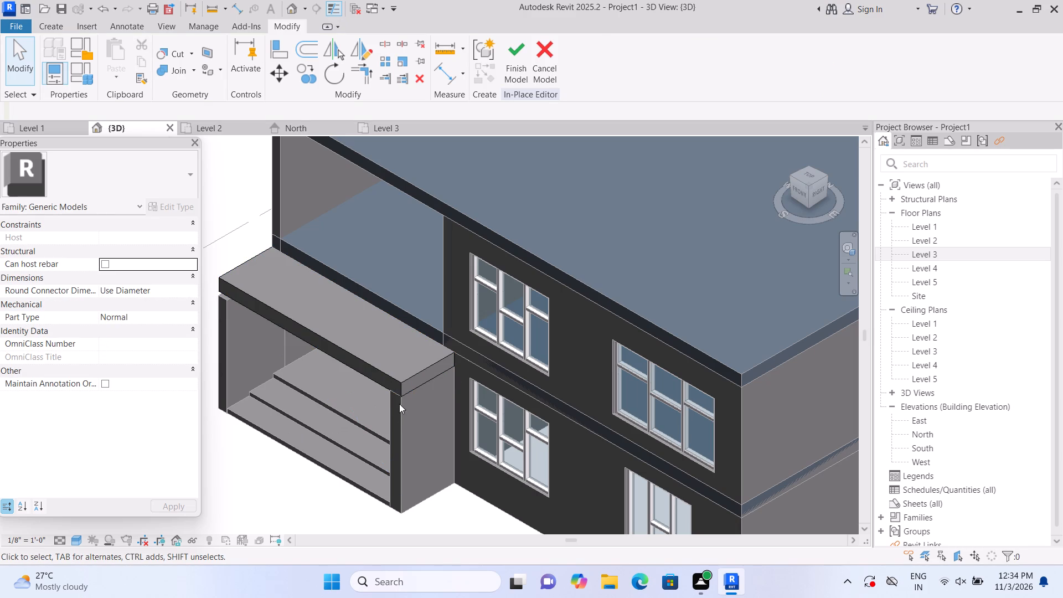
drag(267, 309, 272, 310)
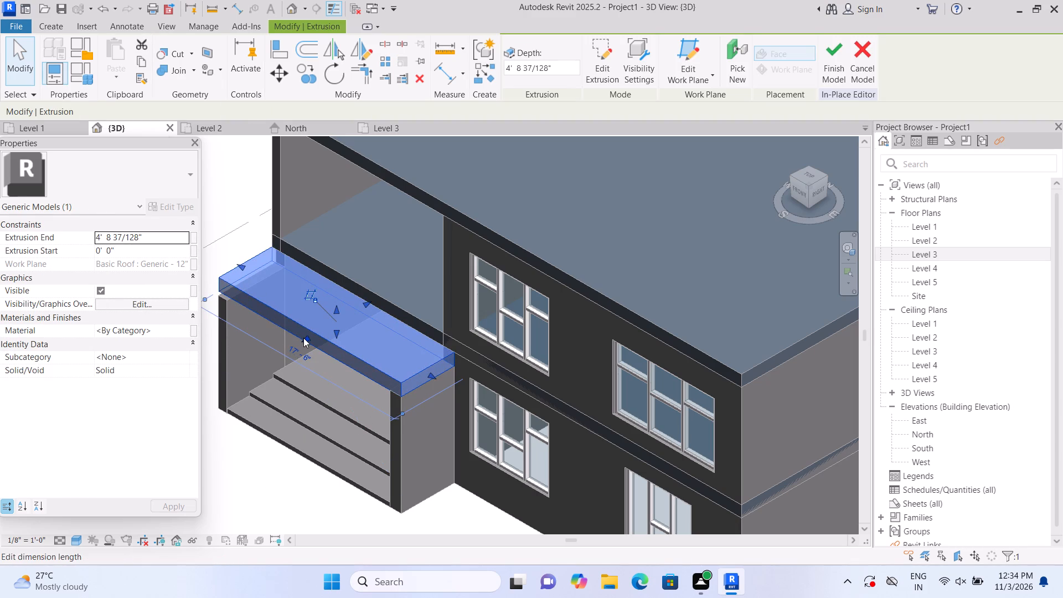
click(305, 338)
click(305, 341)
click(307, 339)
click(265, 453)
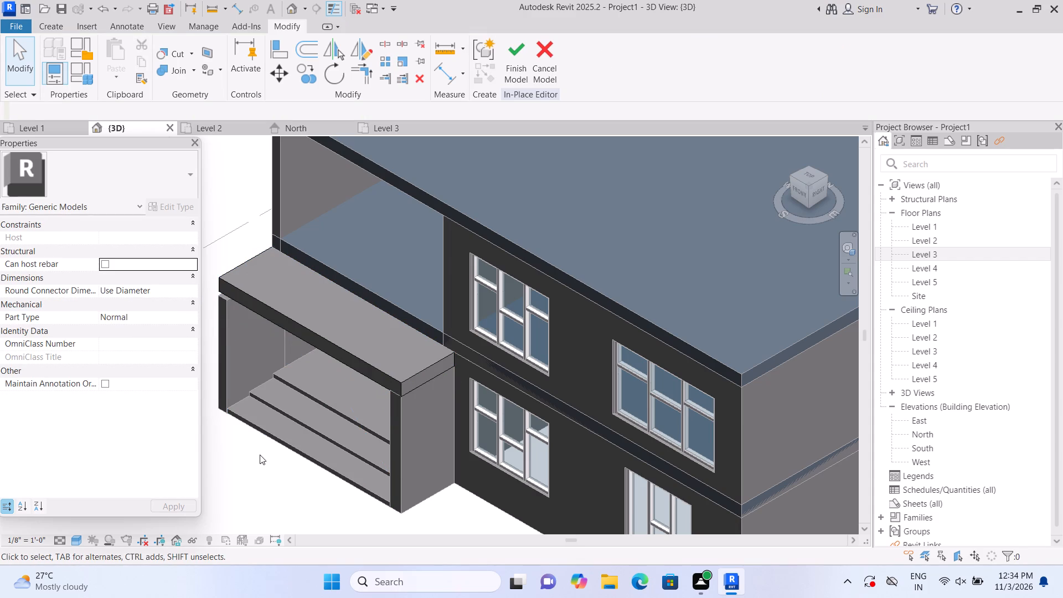
Stretch the canopy extrusion's end at the house's outer corner outward past the porch side wall.
shift+middle_drag(245, 455, 448, 460)
scroll(474, 422, down, 6)
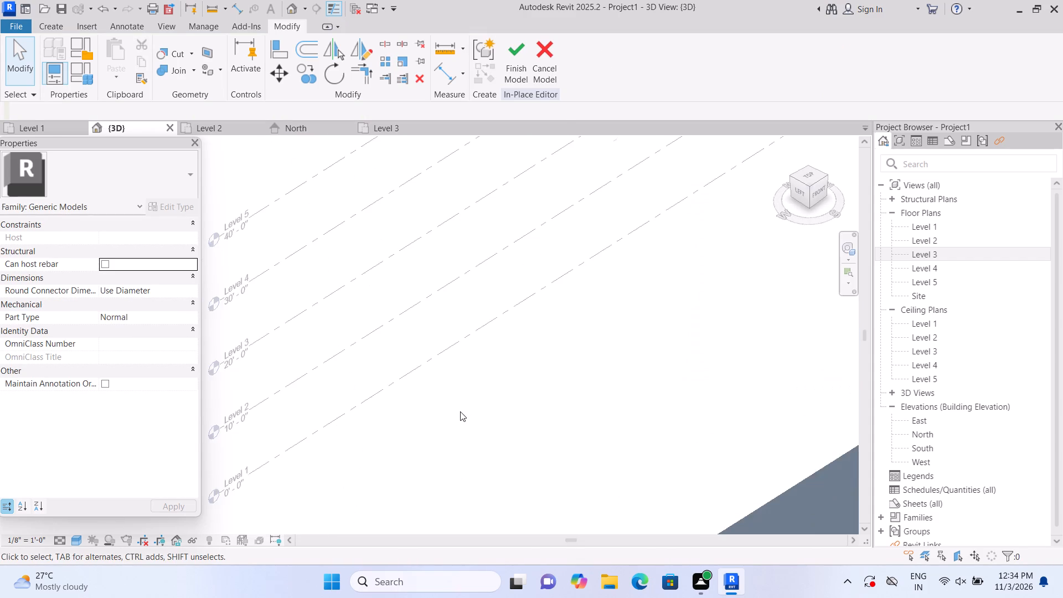
scroll(460, 411, down, 9)
scroll(573, 513, up, 5)
middle_drag(611, 512, 604, 462)
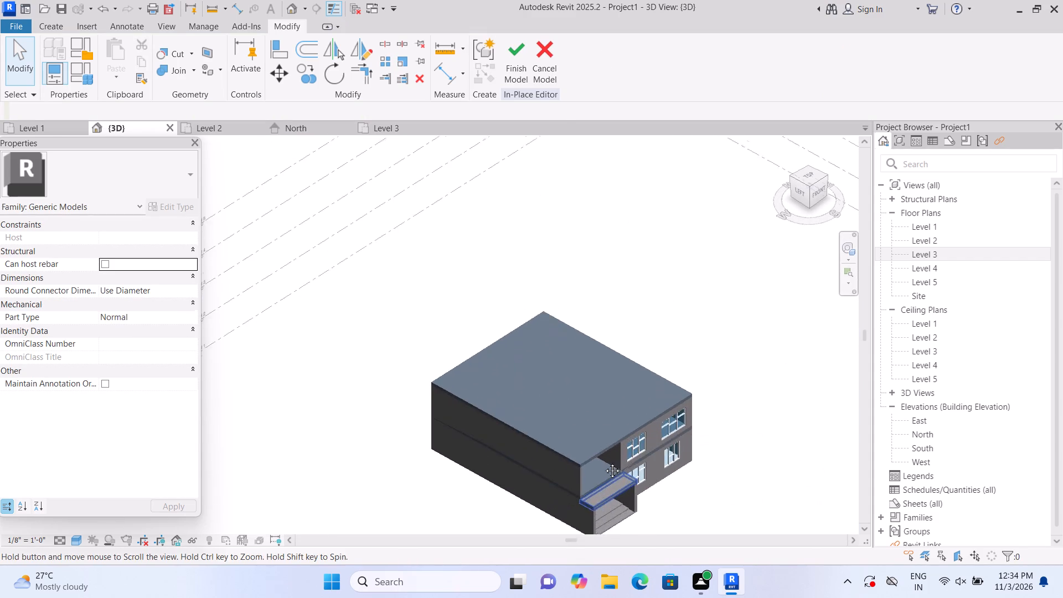
middle_drag(604, 462, 592, 405)
scroll(591, 403, up, 13)
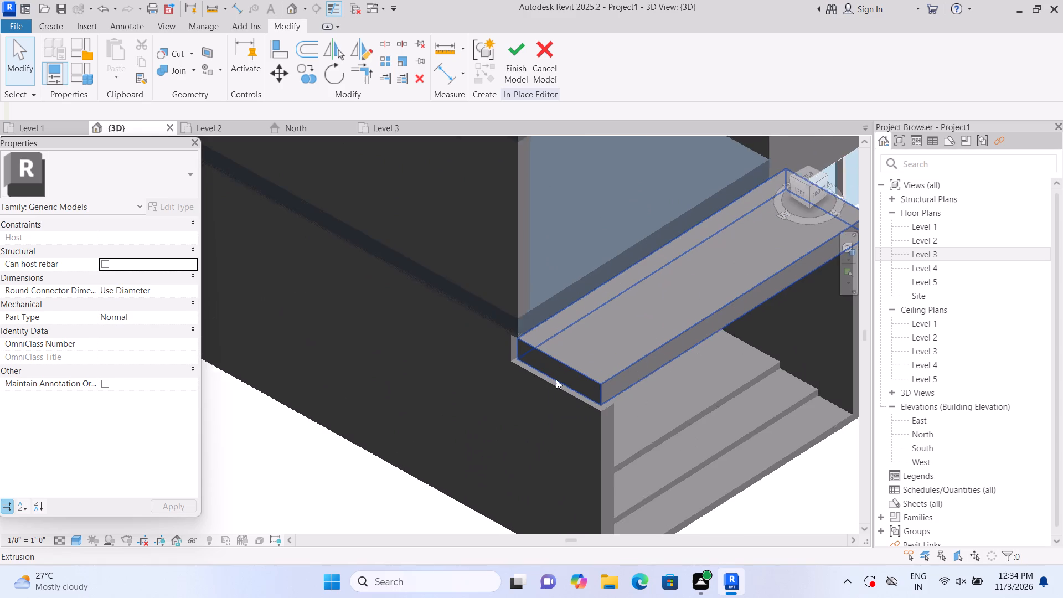
scroll(556, 379, up, 3)
click(566, 360)
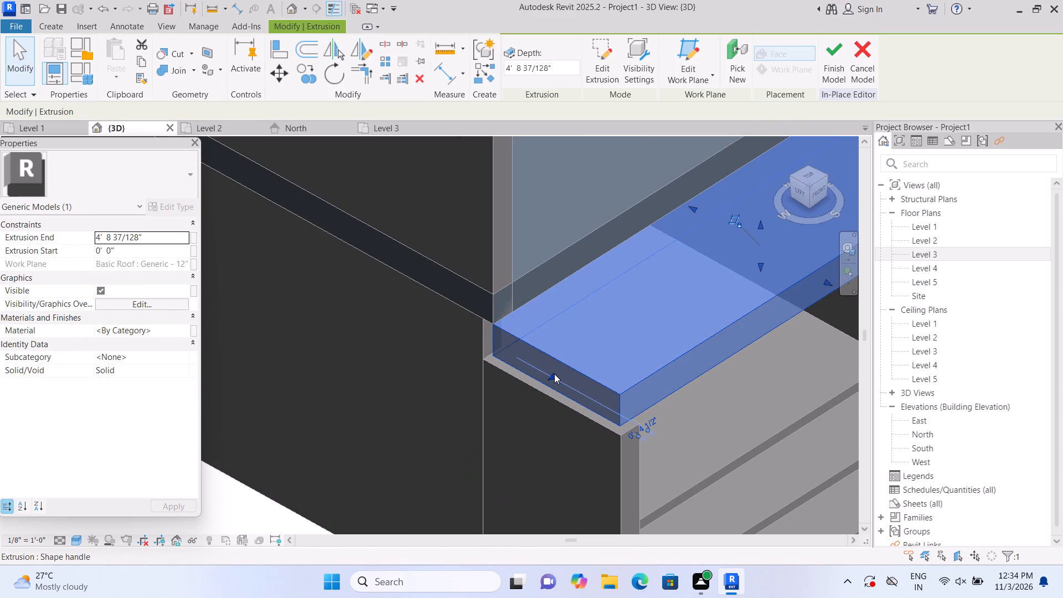
drag(553, 374, 533, 384)
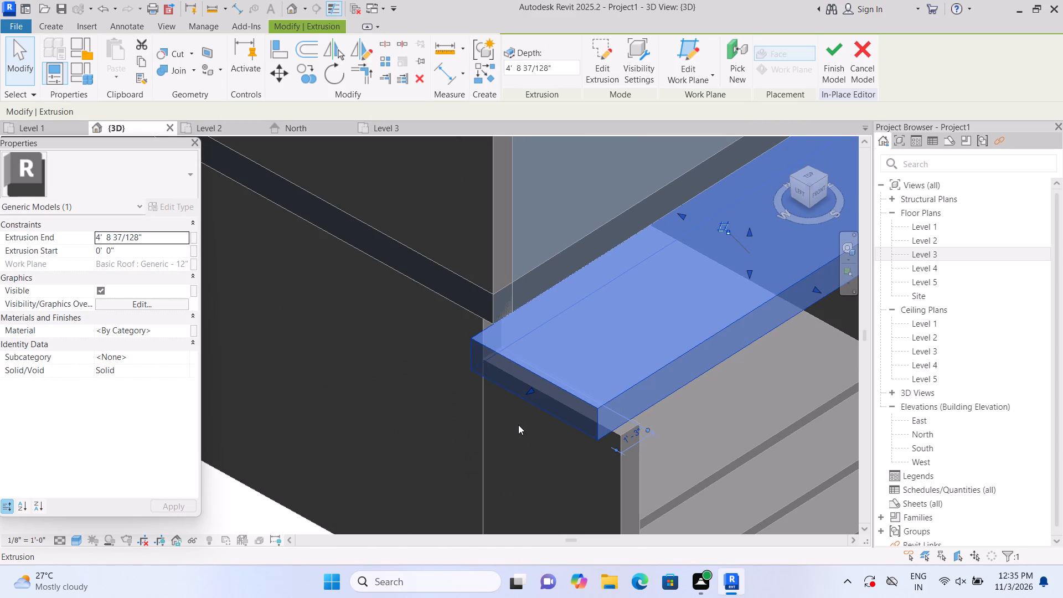
Stretch the canopy's back face into the house to an extrusion start of about -0' 4 1/2".
click(682, 214)
click(678, 213)
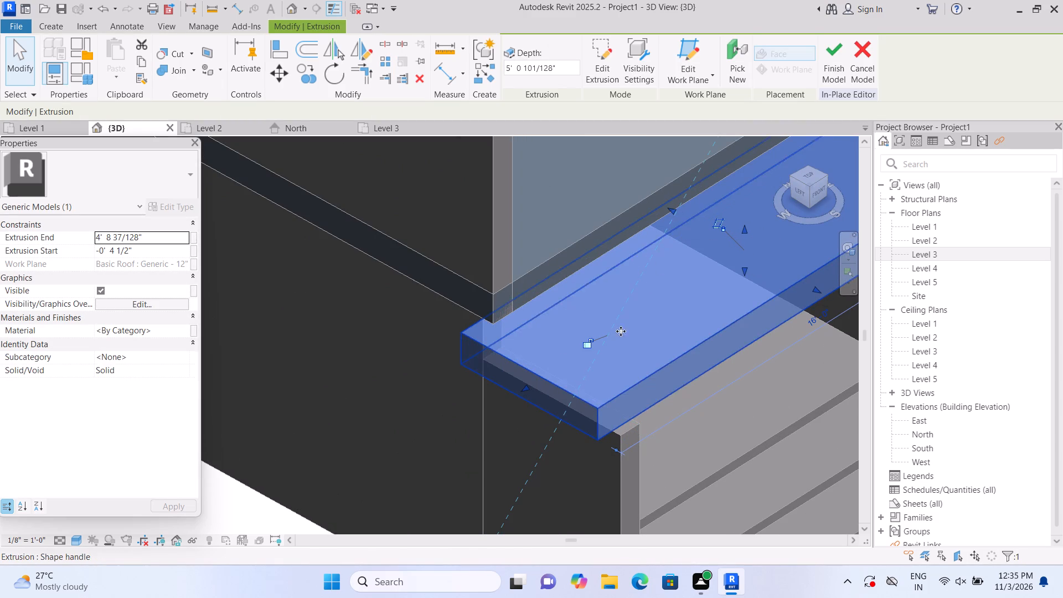
click(266, 507)
Stretch the canopy's window-side end past its side wall and extend the outer-corner end further outward.
scroll(265, 497, down, 5)
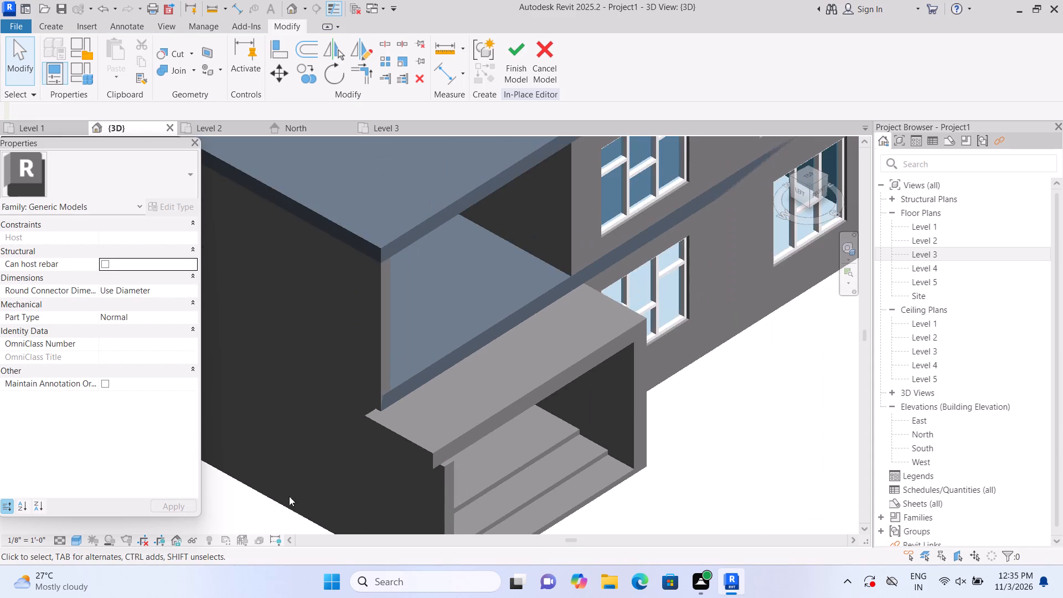
middle_drag(336, 482, 319, 422)
scroll(425, 386, up, 2)
click(461, 349)
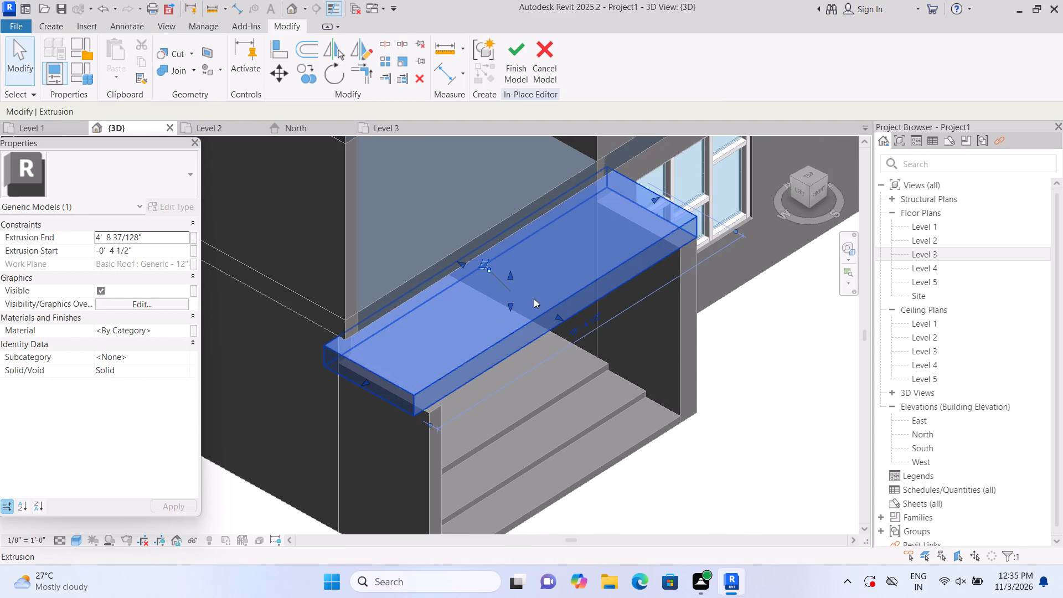
drag(656, 198, 667, 193)
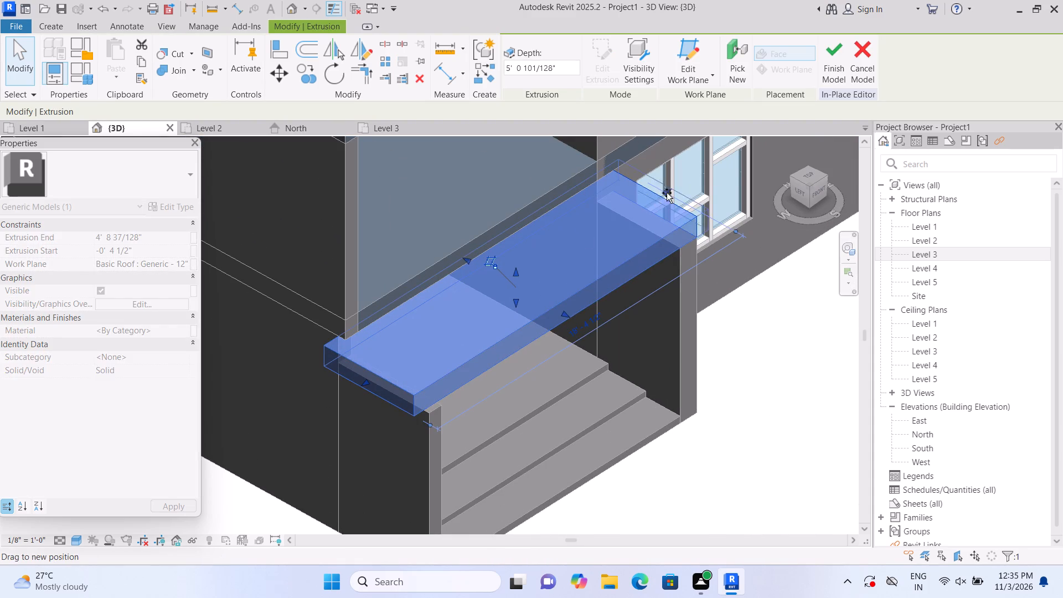
drag(667, 193, 670, 190)
click(670, 190)
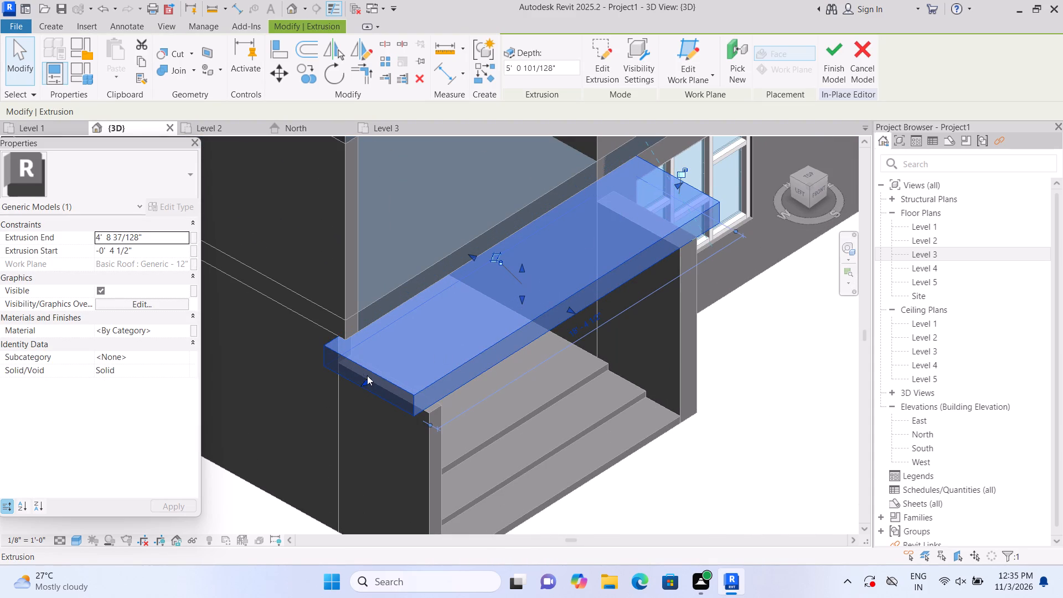
drag(365, 379, 352, 389)
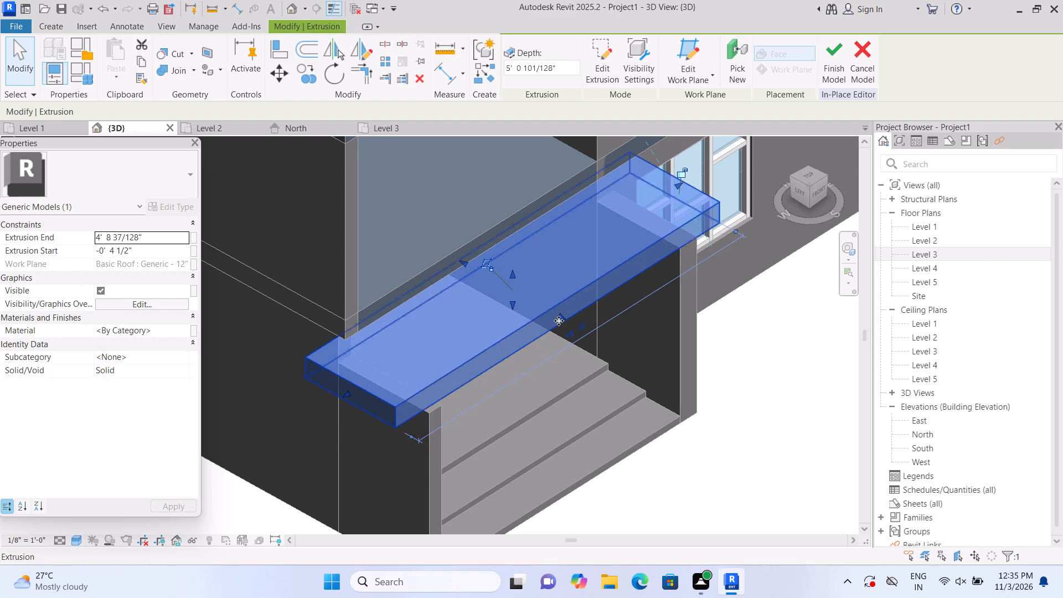
Stretch the canopy's front face forward past the side walls to an extrusion end of about 5' 0 1/2".
click(567, 318)
click(570, 317)
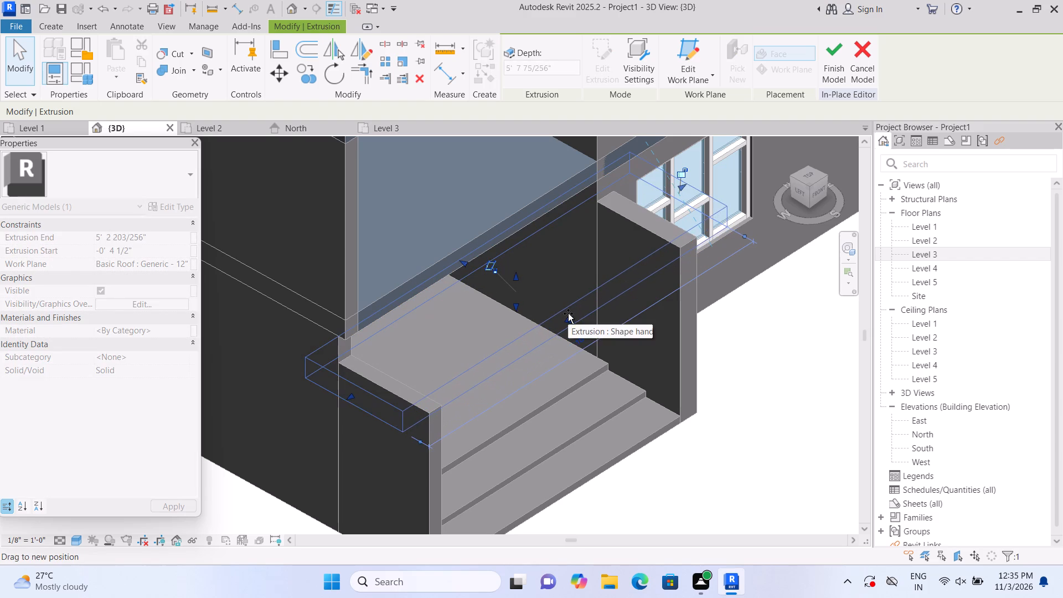
click(567, 313)
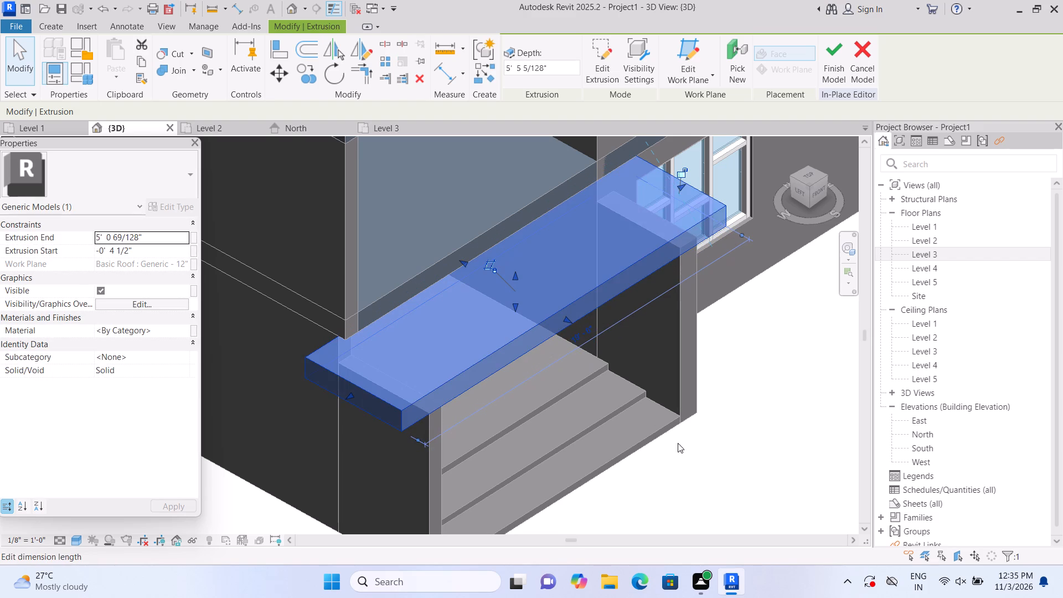
click(679, 444)
scroll(674, 439, down, 2)
middle_drag(654, 442, 648, 439)
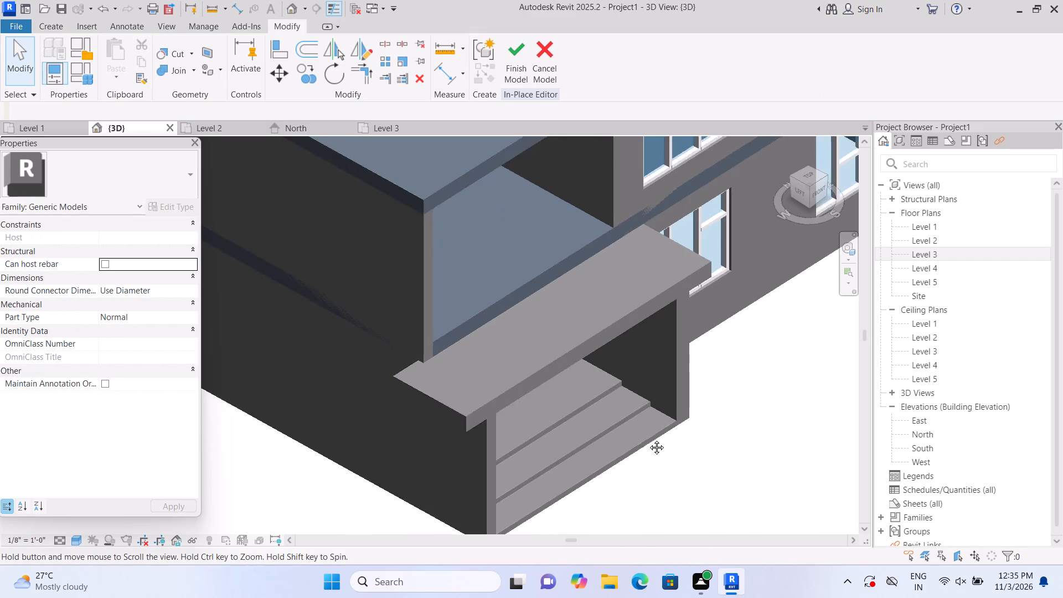
middle_drag(648, 439, 602, 411)
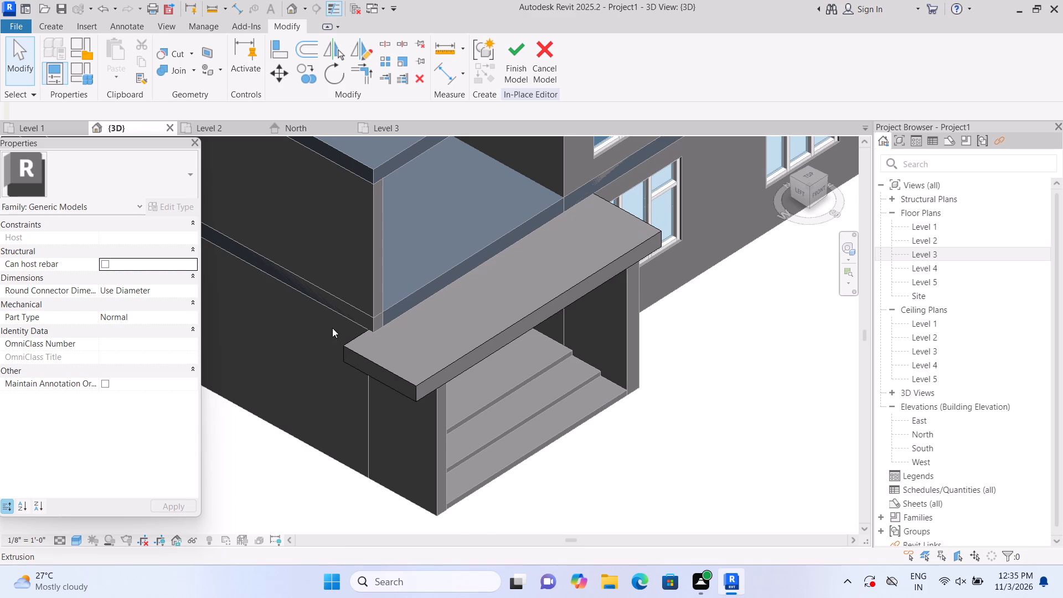
Extend the canopy's outer-corner end slightly further beyond the porch side wall.
click(391, 348)
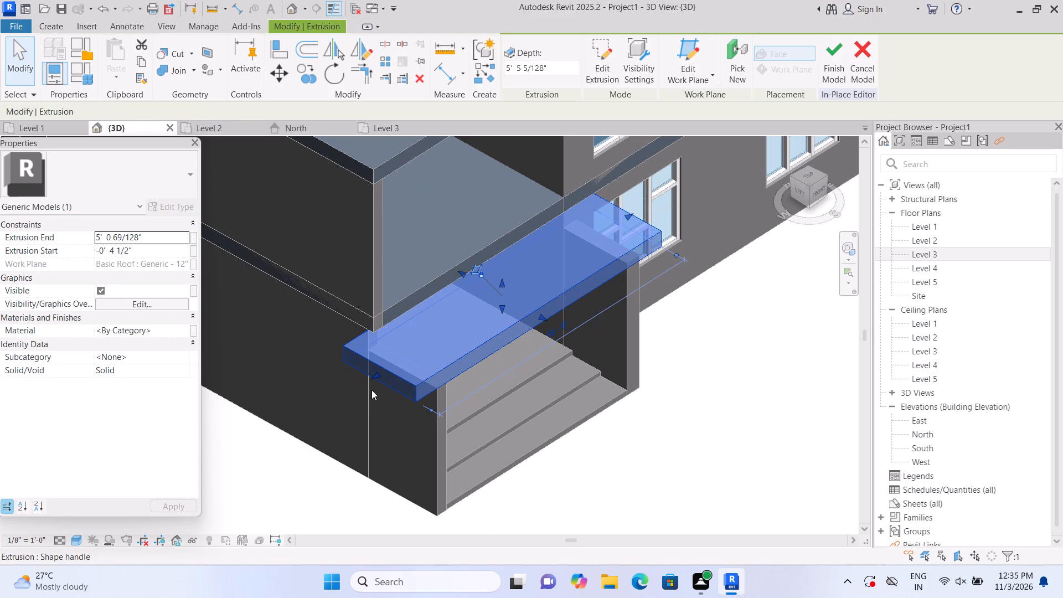
drag(376, 374, 371, 377)
click(371, 377)
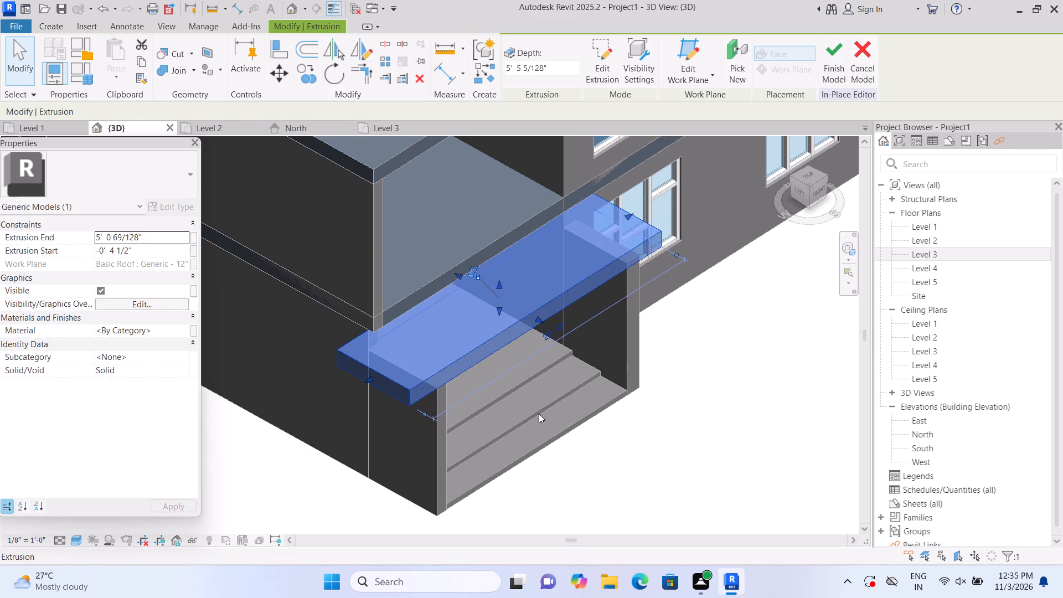
click(653, 413)
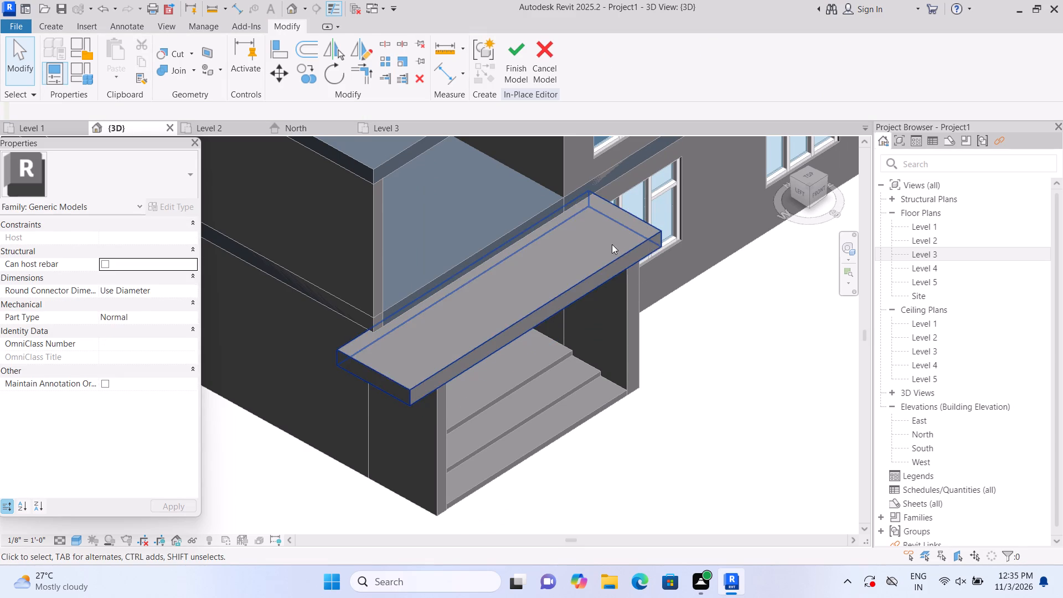
click(612, 245)
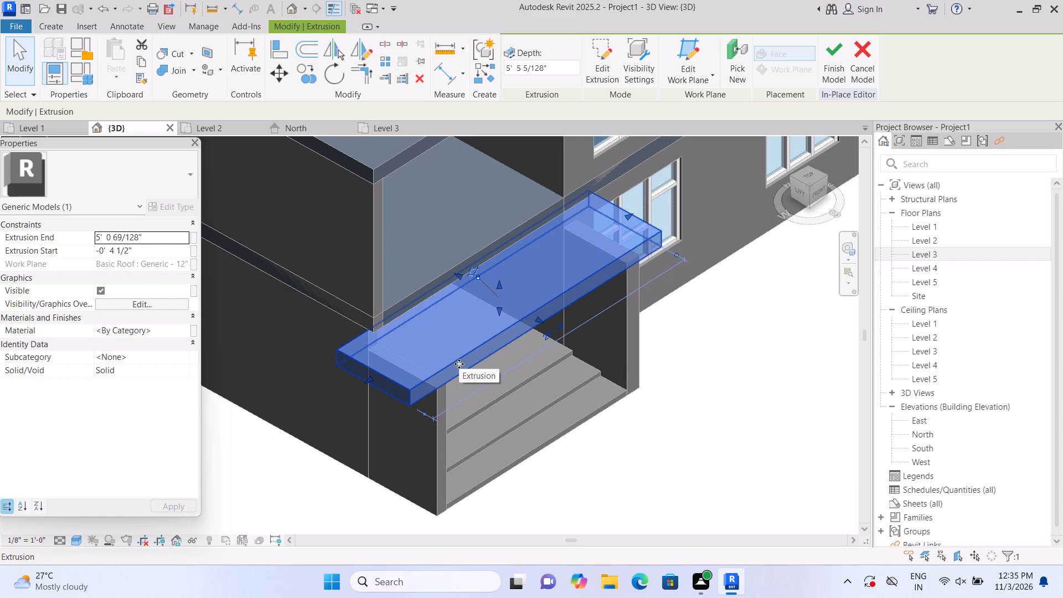
click(367, 378)
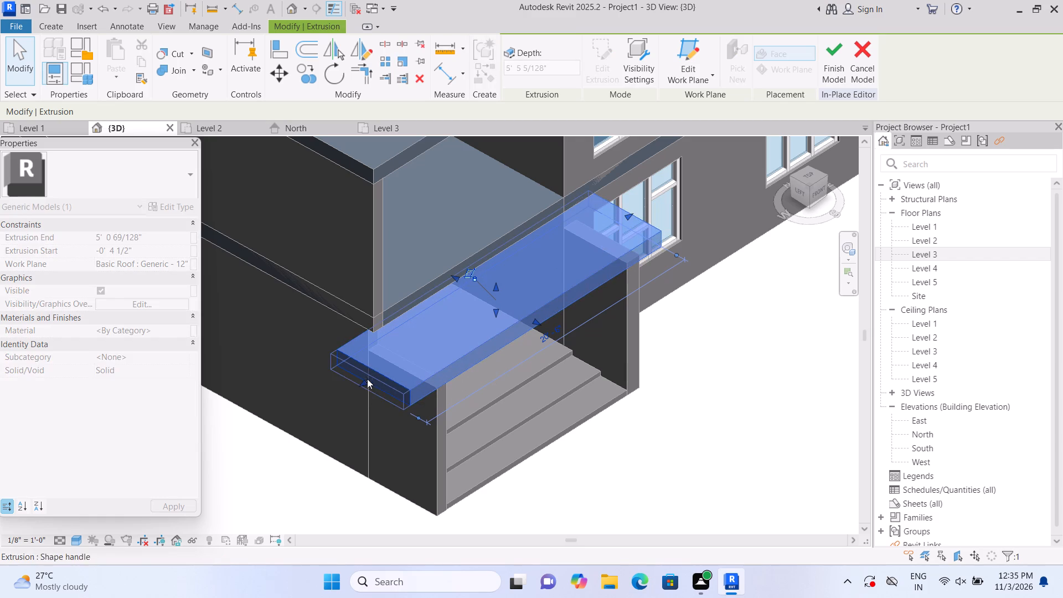
Stretch the canopy's front face further forward to an extrusion end of about 6' 2".
drag(536, 321, 549, 326)
click(549, 326)
click(652, 428)
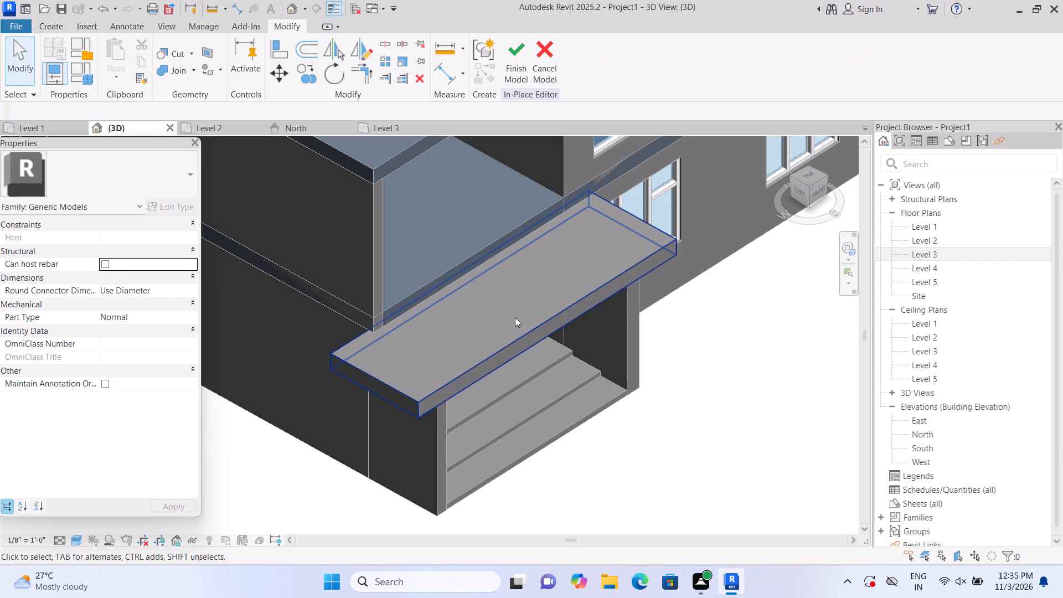
click(515, 317)
click(670, 435)
Pull the canopy's outer-corner end back inward for an overall canopy width of about 19' 0".
scroll(658, 425, down, 5)
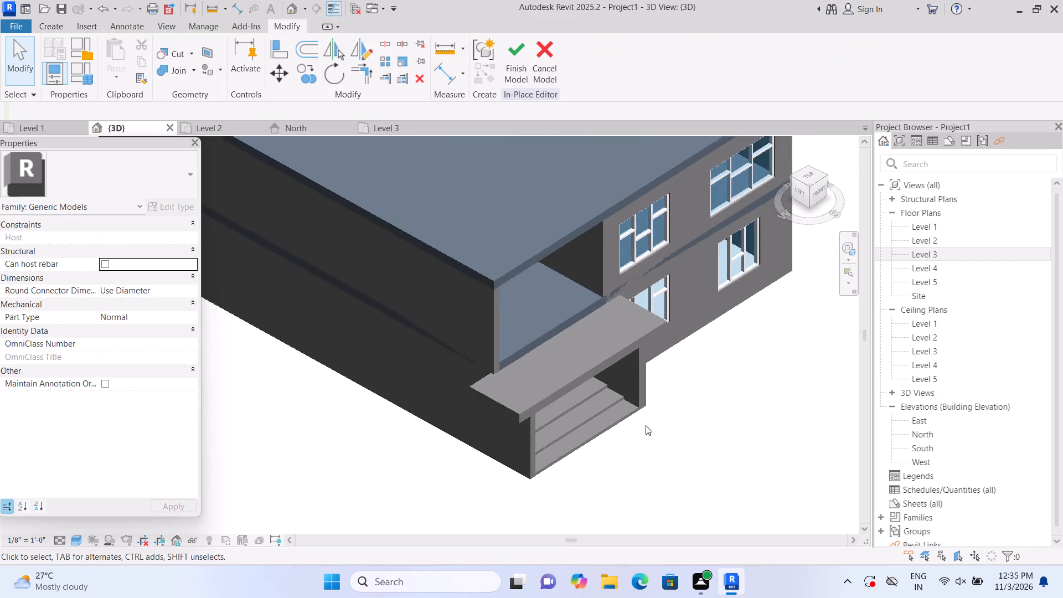
scroll(646, 425, down, 2)
middle_drag(647, 421, 558, 422)
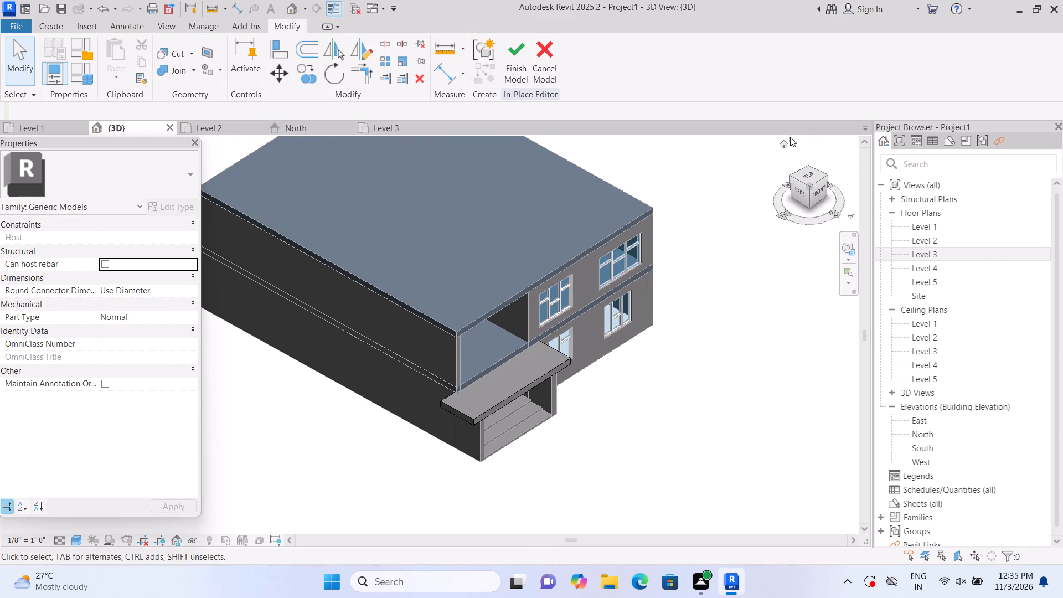
click(783, 143)
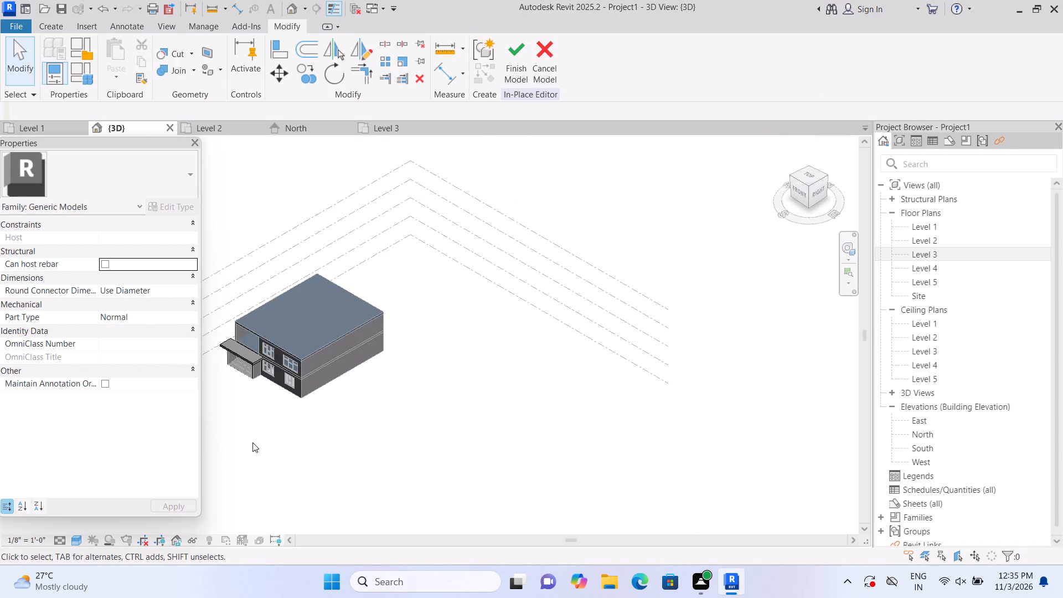
scroll(235, 379, up, 4)
middle_drag(250, 380, 369, 456)
scroll(352, 445, up, 7)
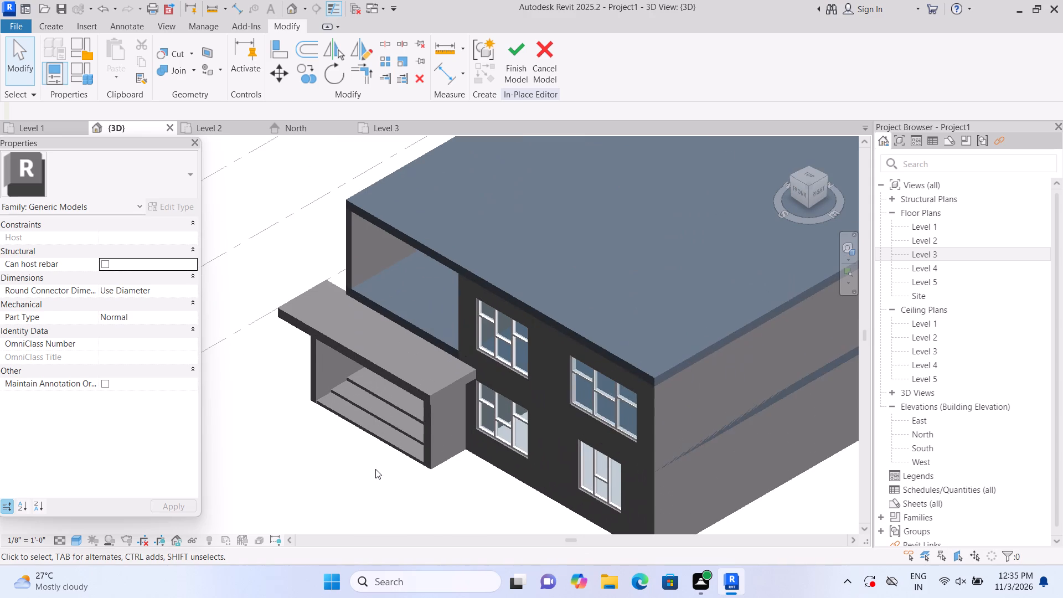
scroll(386, 501, up, 1)
click(412, 374)
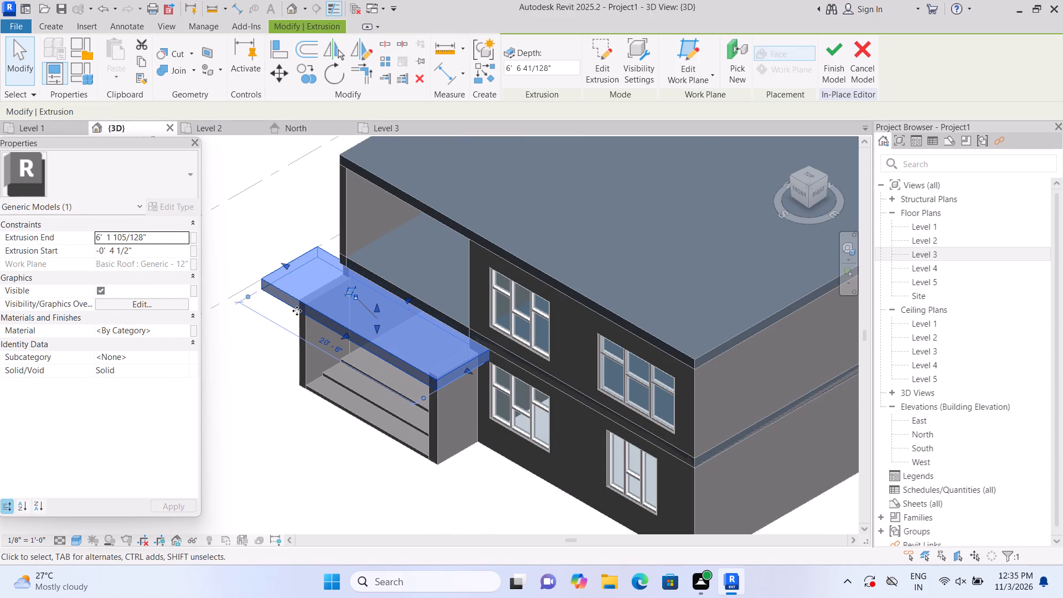
drag(283, 261, 299, 276)
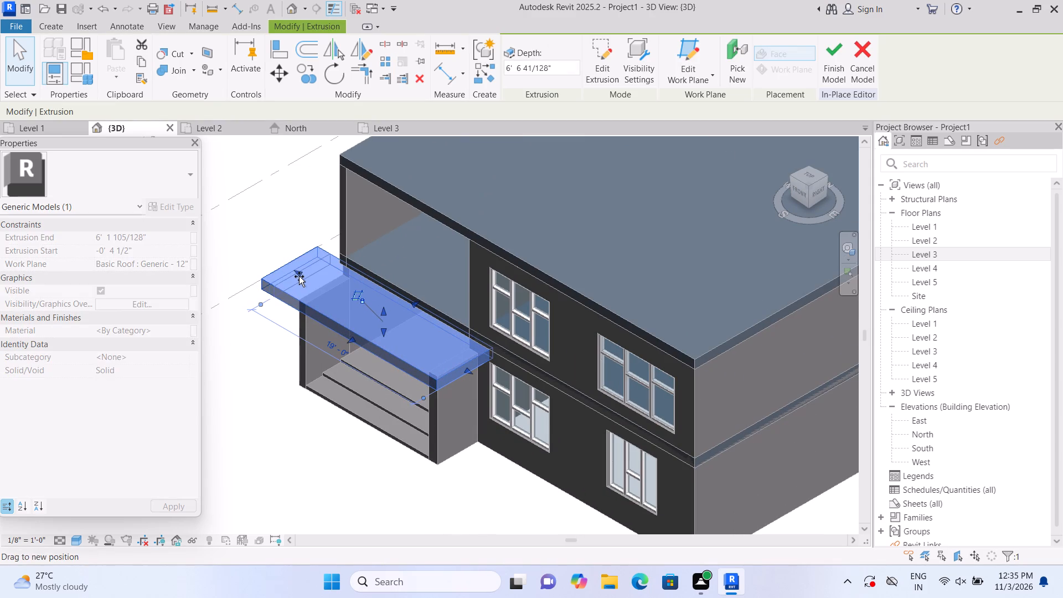
drag(299, 276, 299, 277)
click(299, 277)
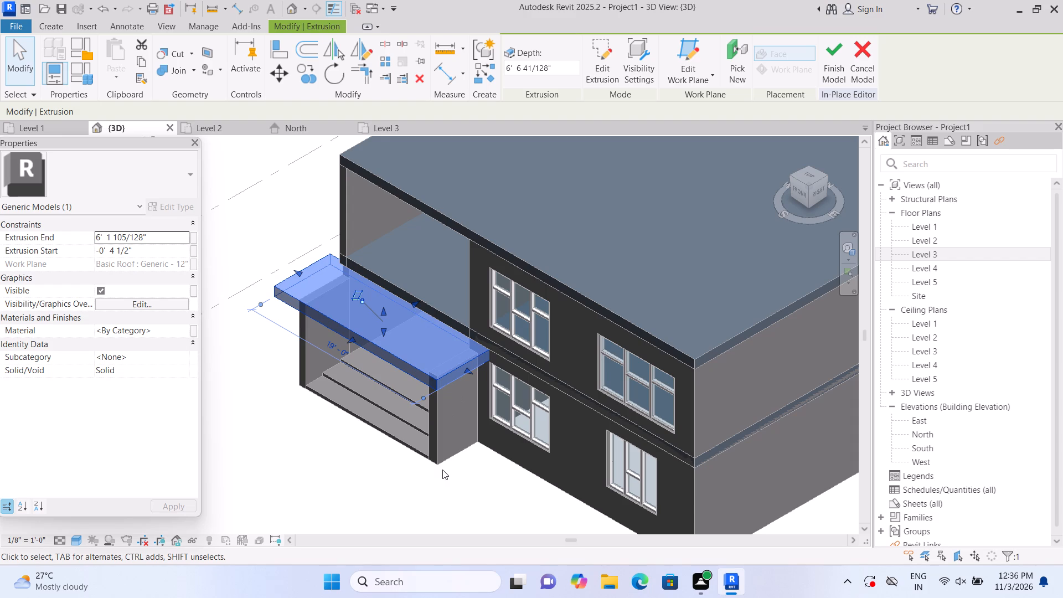
Pull the canopy's window-side end slightly inward toward the porch side wall.
scroll(379, 426, up, 4)
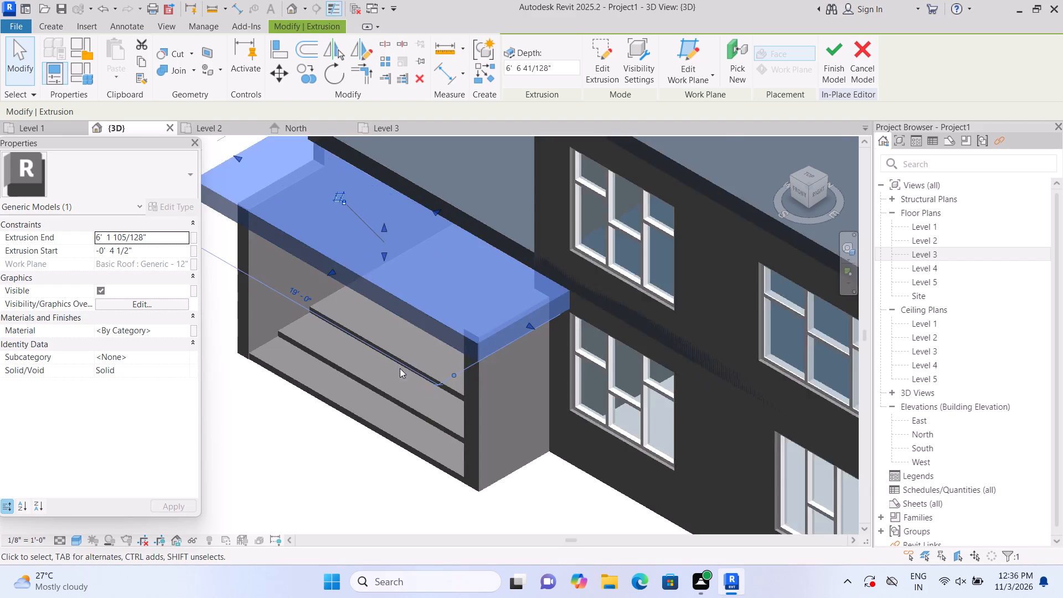
scroll(394, 365, up, 2)
scroll(396, 403, down, 2)
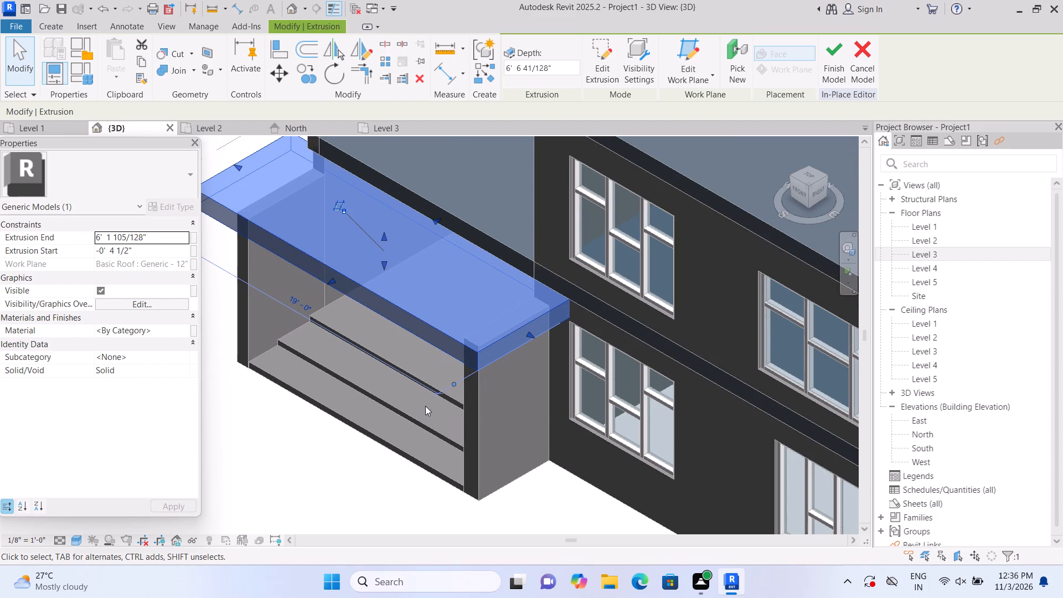
scroll(488, 343, up, 1)
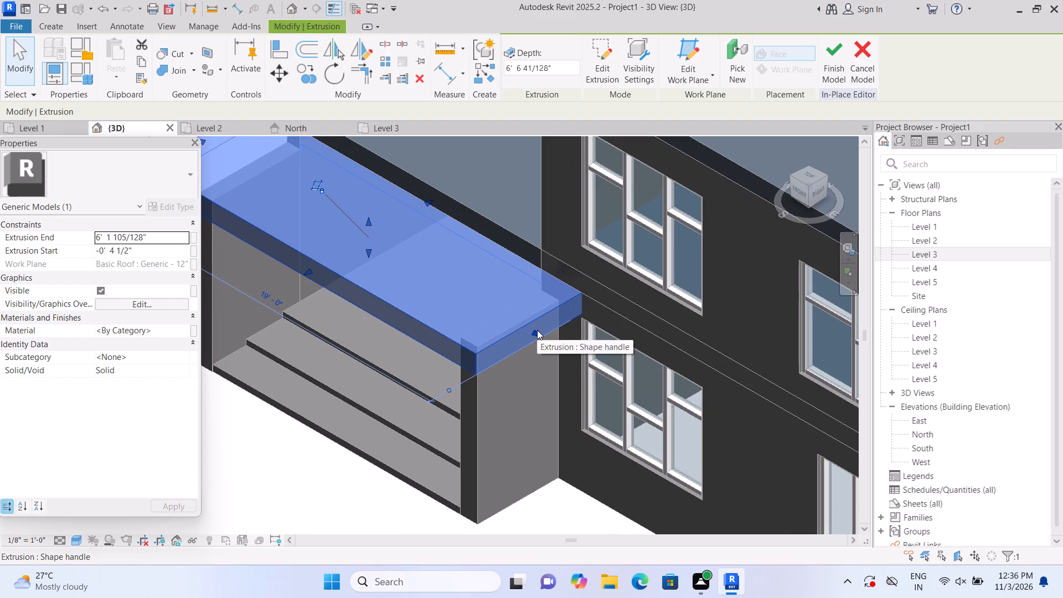
drag(537, 330, 525, 323)
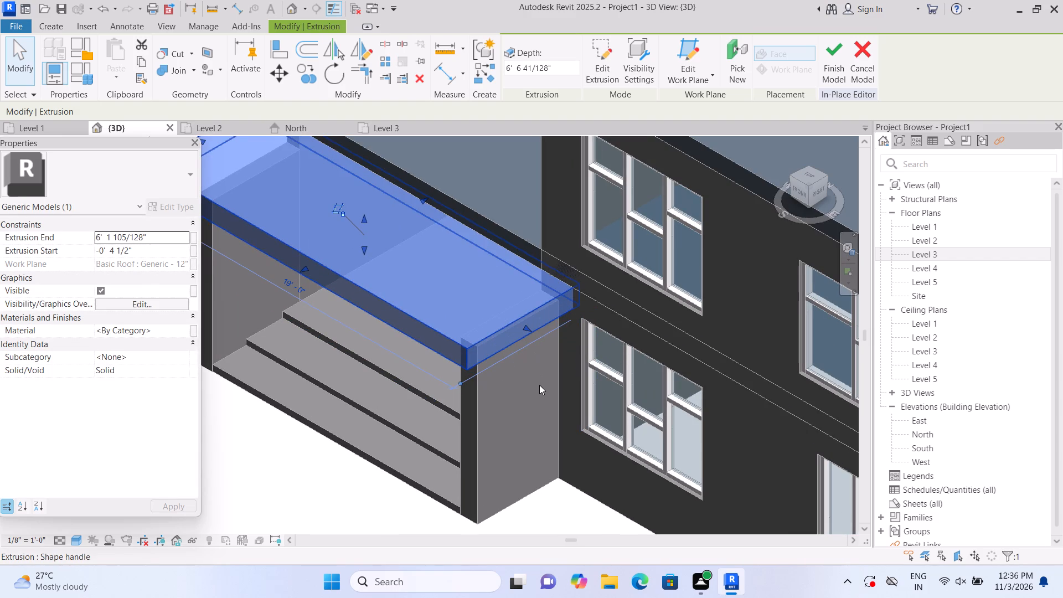
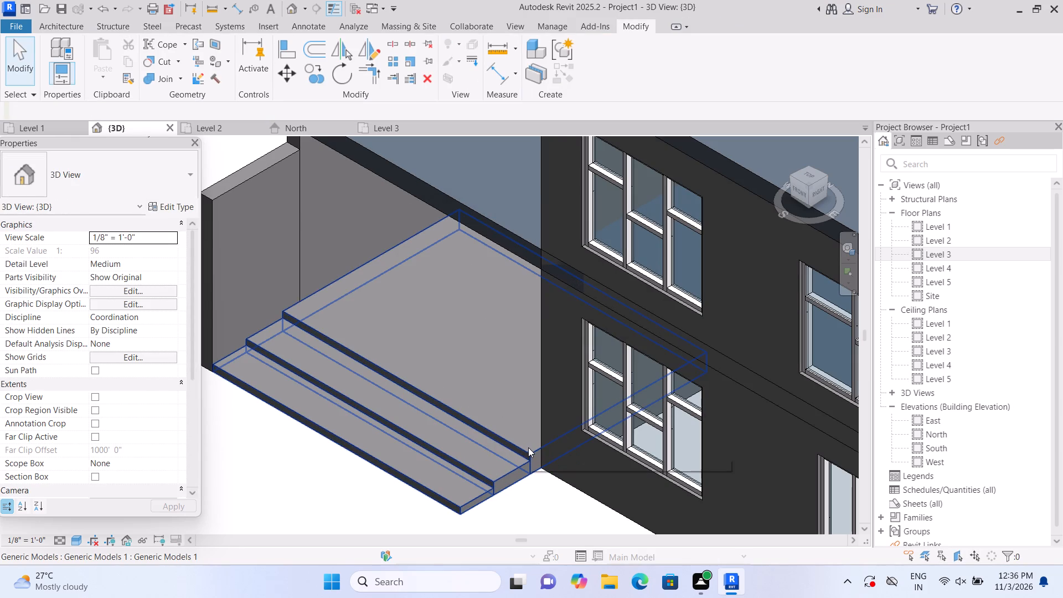
Shorten the middle and bottom porch steps by pulling their window-side ends inward, leaving the landing's end unchanged.
middle_drag(533, 408, 502, 333)
middle_drag(496, 331, 484, 328)
scroll(521, 375, down, 2)
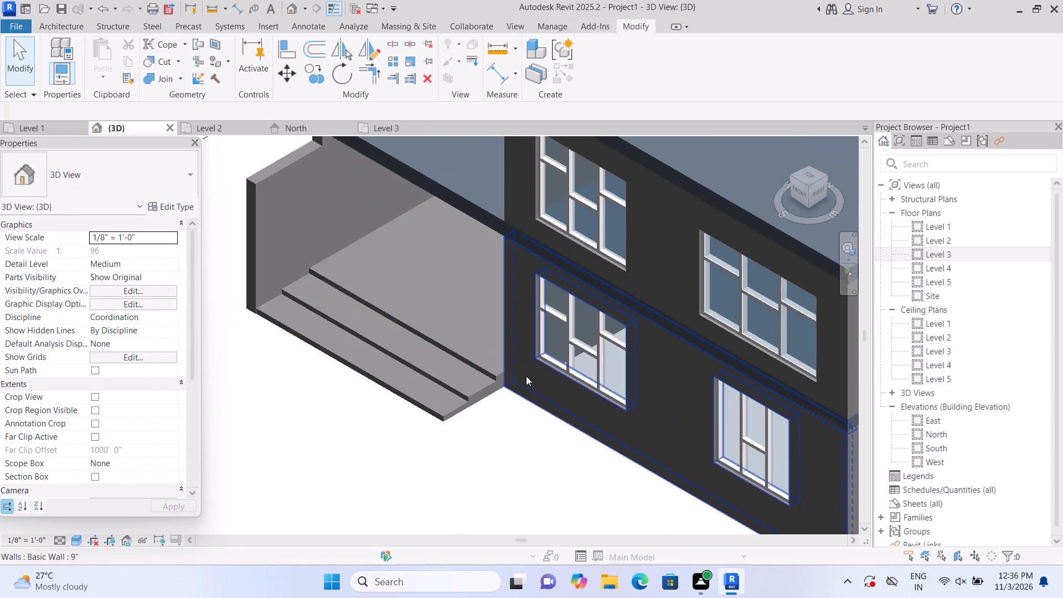
scroll(533, 373, up, 1)
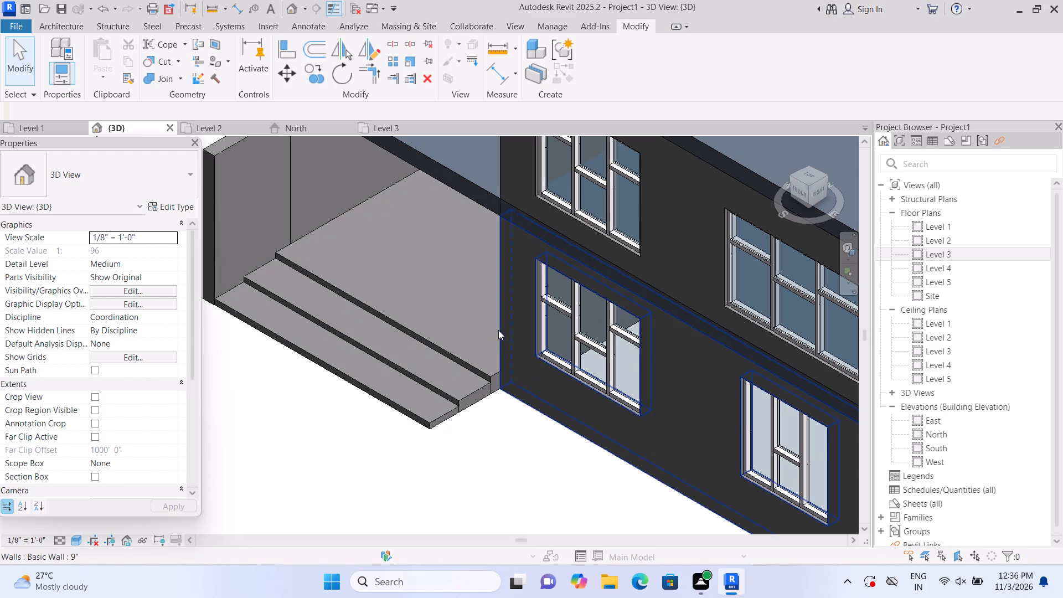
middle_drag(512, 381, 554, 424)
scroll(535, 440, up, 1)
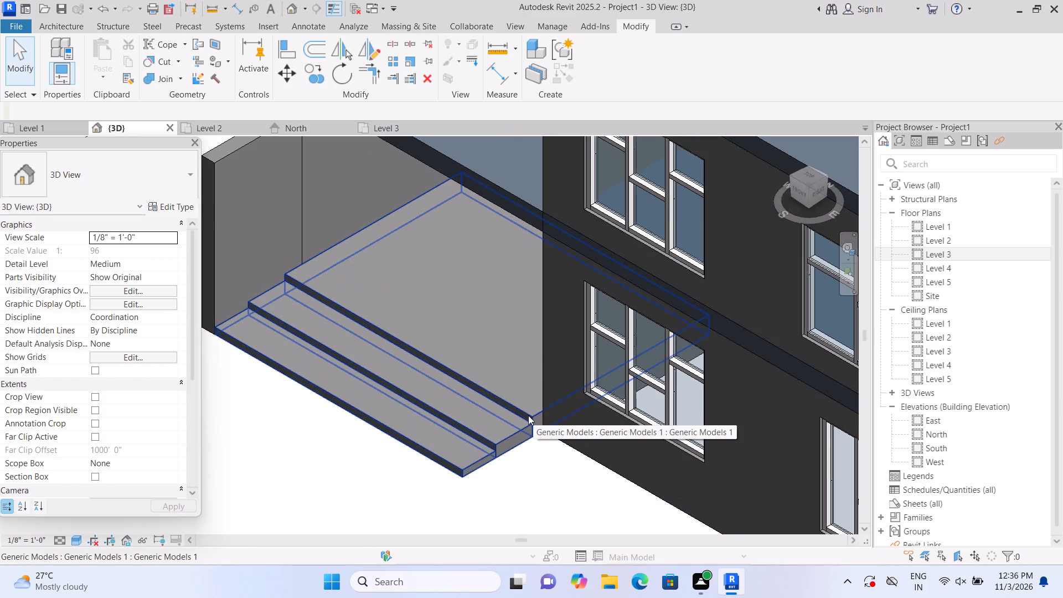
click(515, 434)
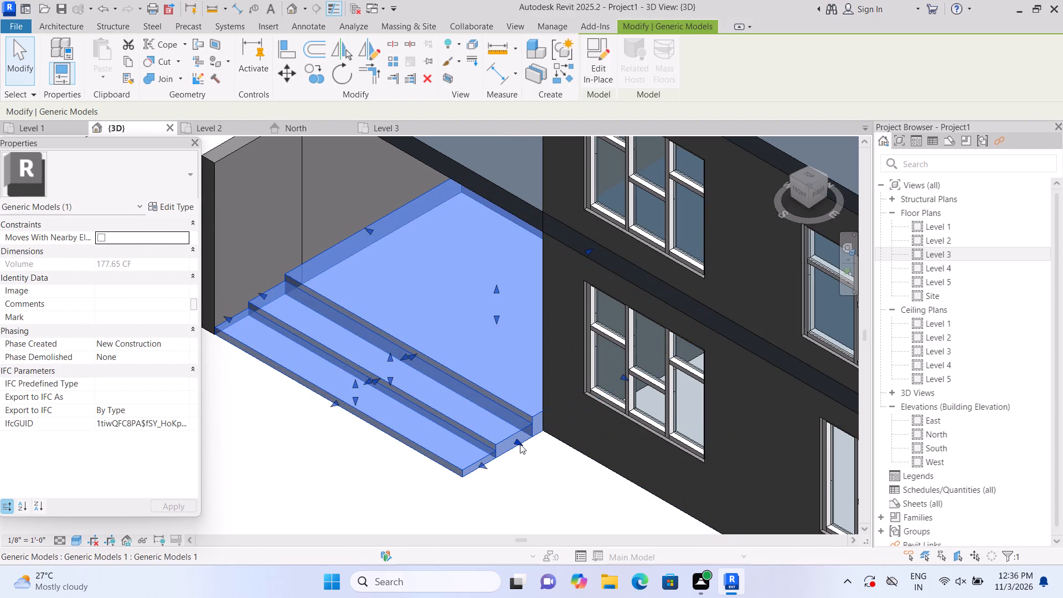
drag(520, 441, 504, 417)
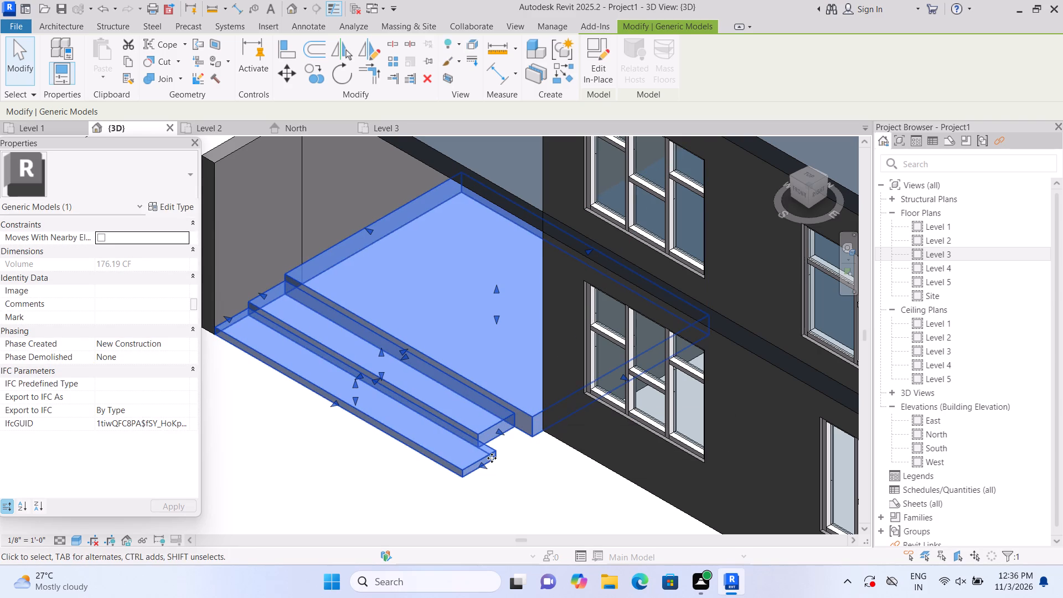
drag(484, 463, 471, 456)
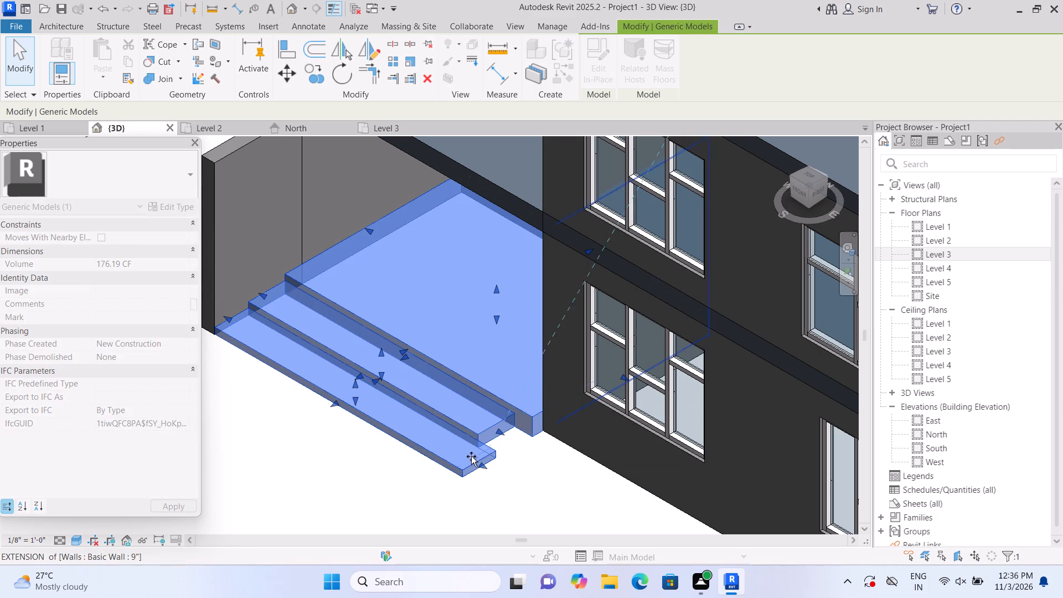
drag(471, 456, 462, 445)
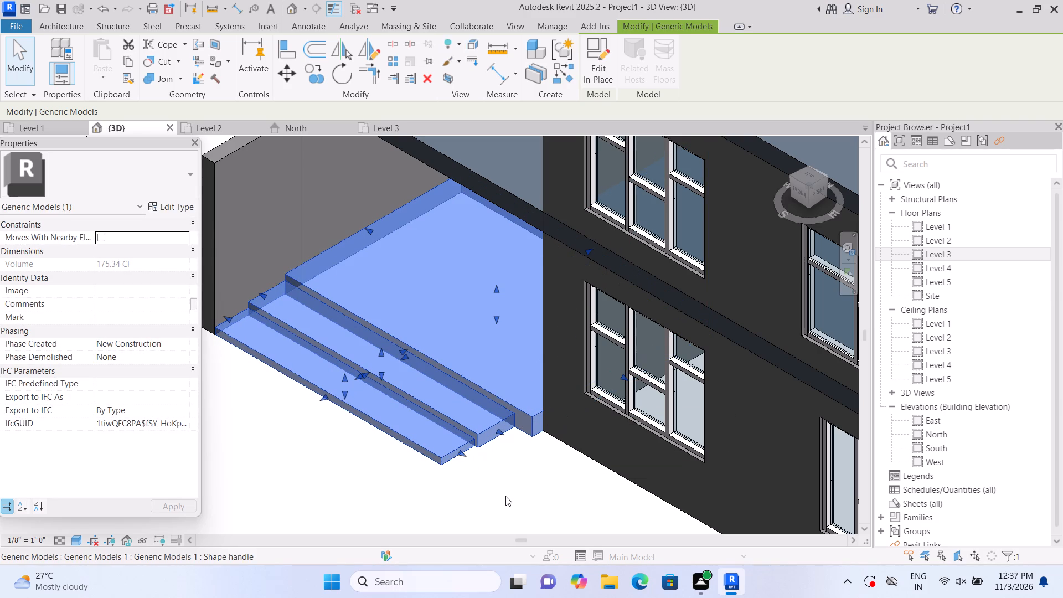
click(526, 417)
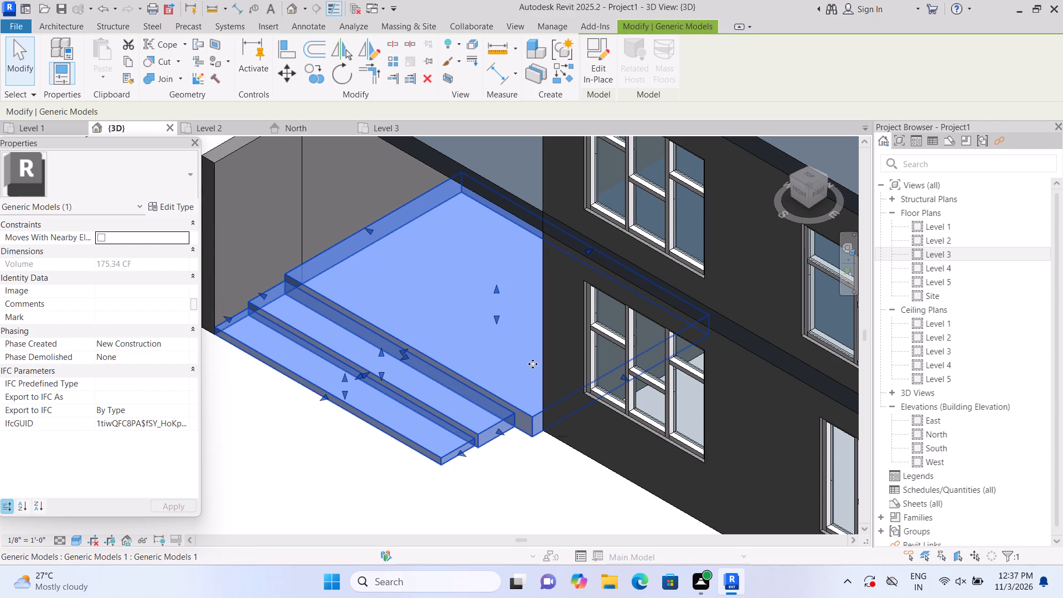
click(517, 502)
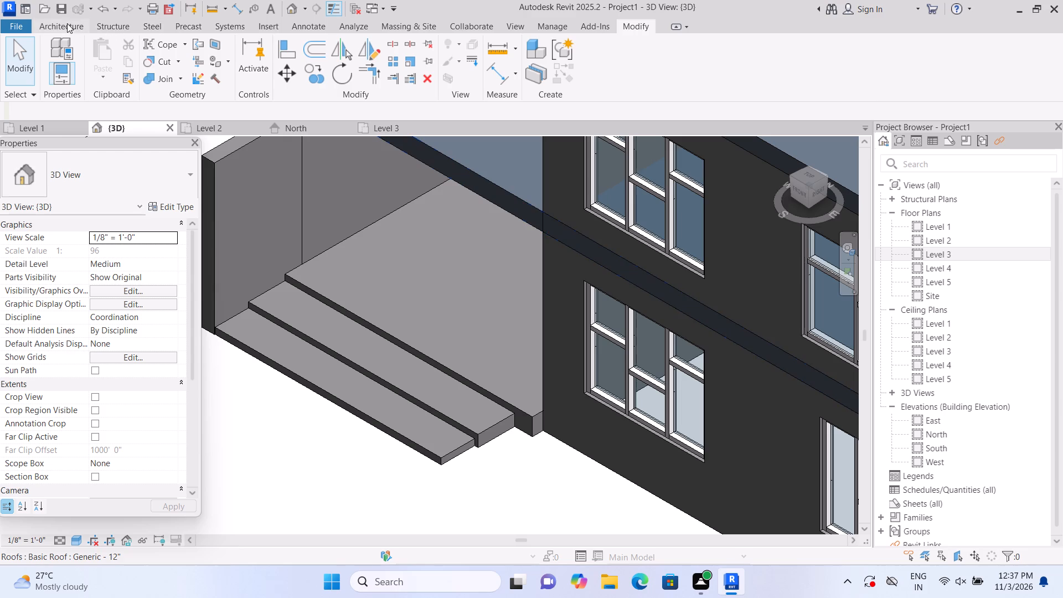
Start a new in-place model in the Audio Visual Devices category, keeping the default name.
double_click(67, 23)
click(167, 71)
click(190, 129)
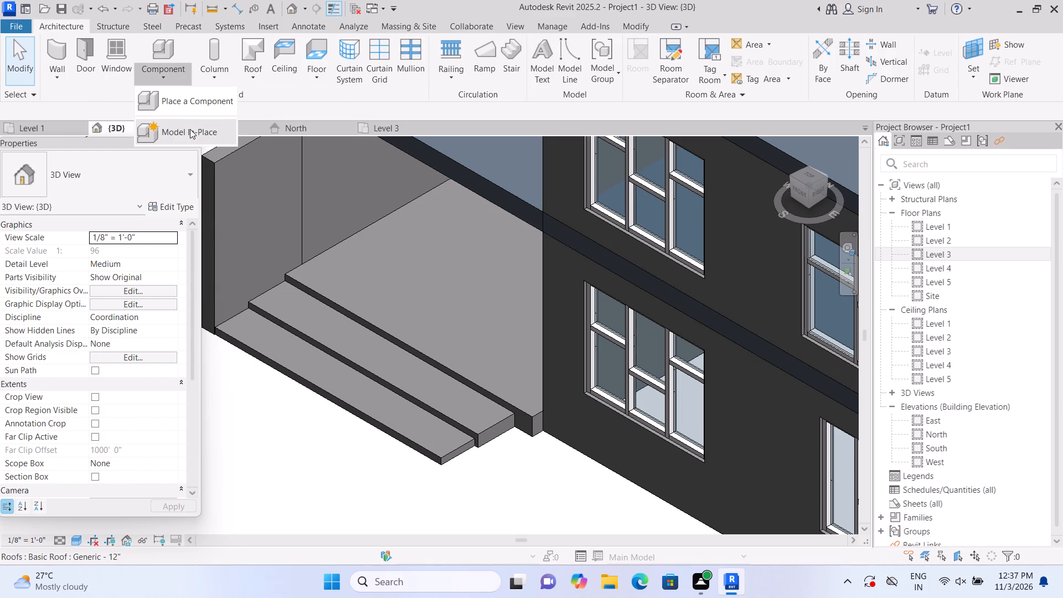
click(523, 440)
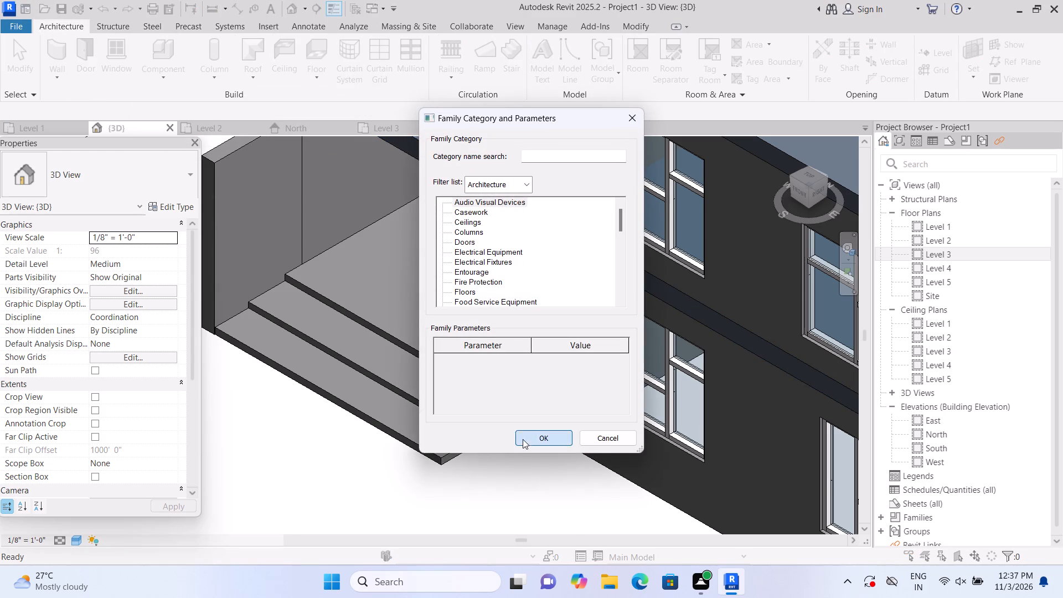
click(534, 316)
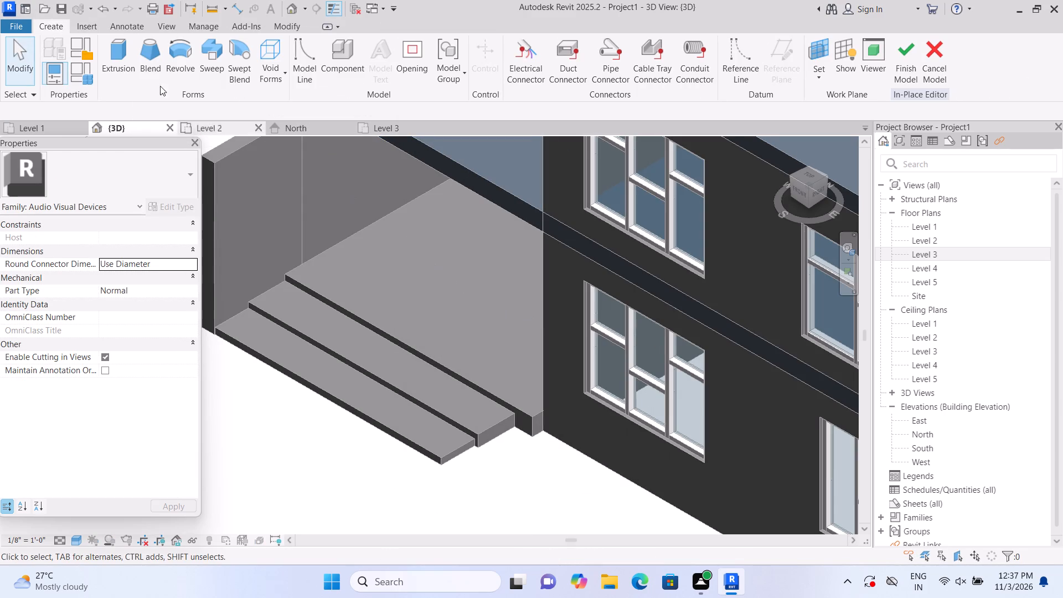
On the middle step's window-side end face, sketch a rectangle about 2' 1" long over the face and extrude it 1' 0" deep.
click(98, 33)
double_click(116, 54)
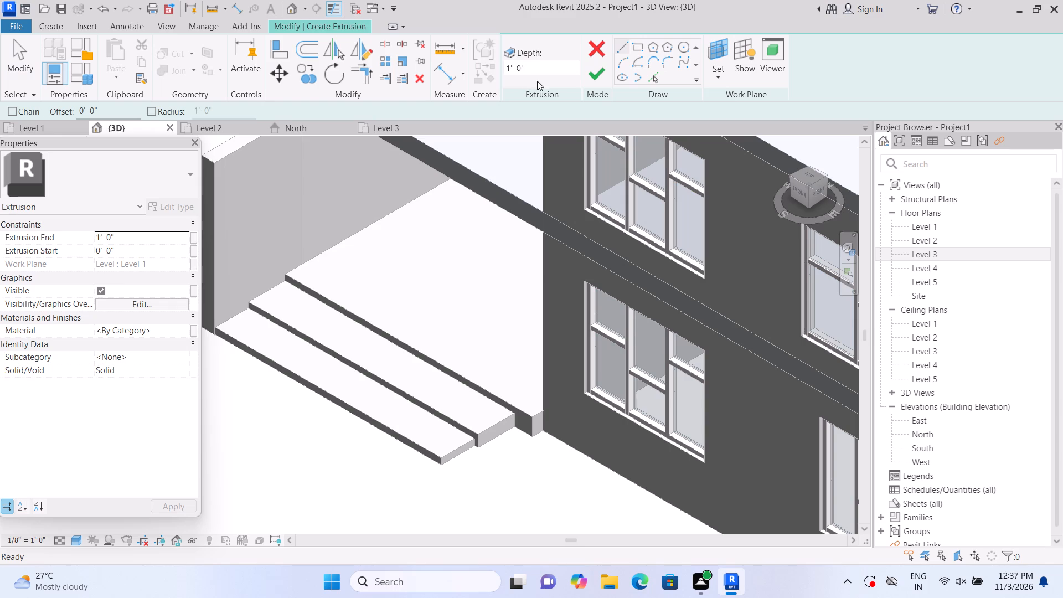
double_click(717, 79)
click(716, 70)
double_click(728, 119)
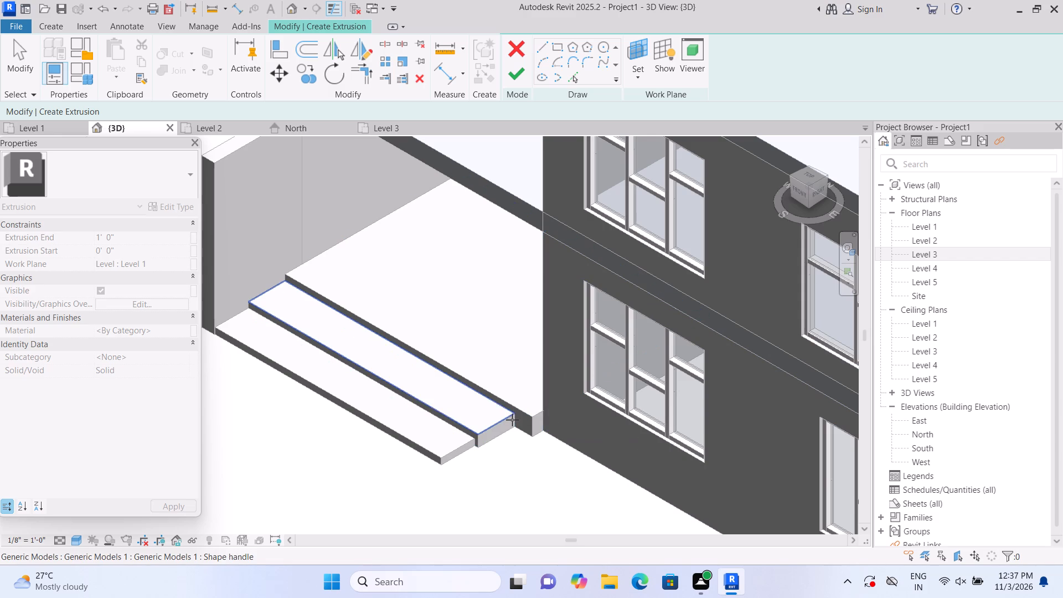
scroll(510, 426, up, 4)
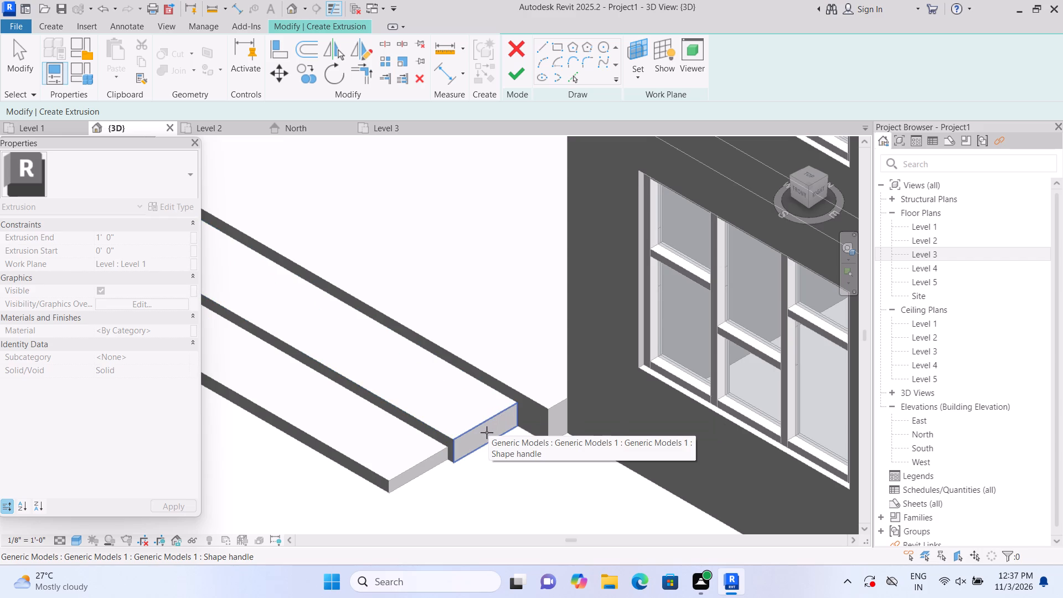
double_click(487, 433)
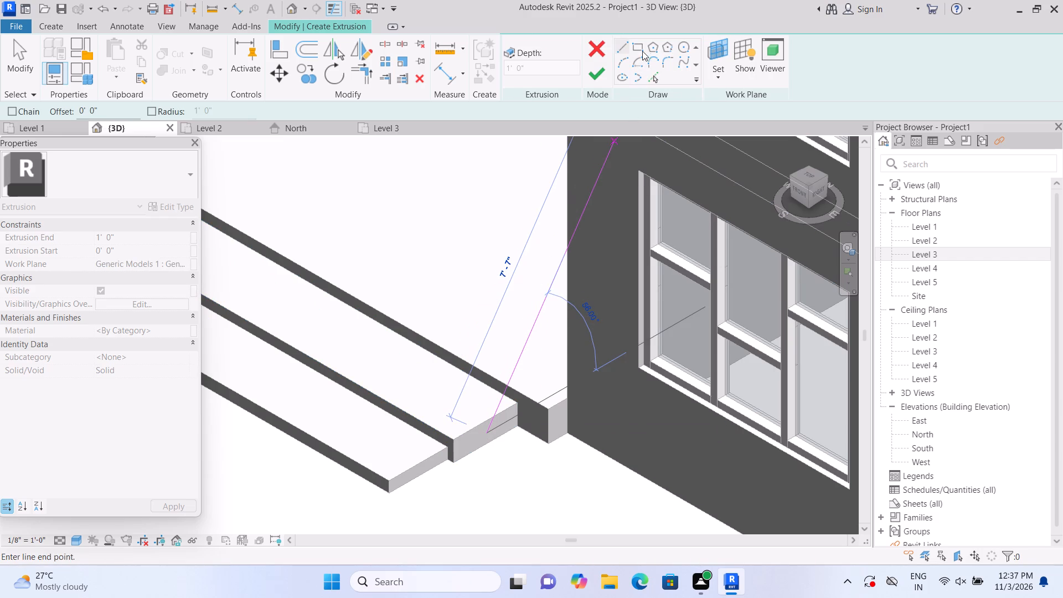
click(640, 47)
scroll(507, 465, up, 1)
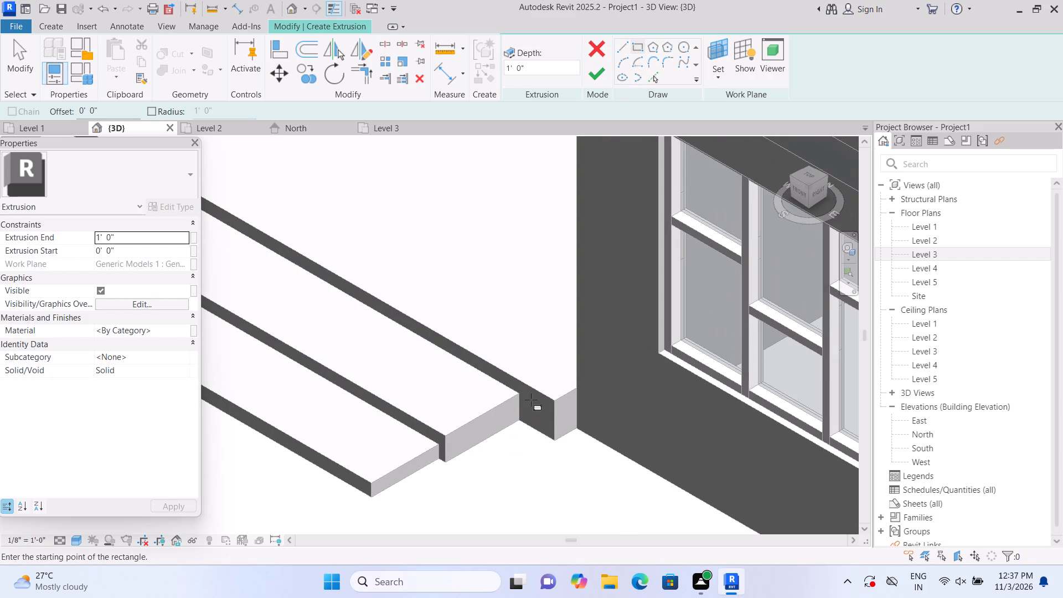
click(520, 395)
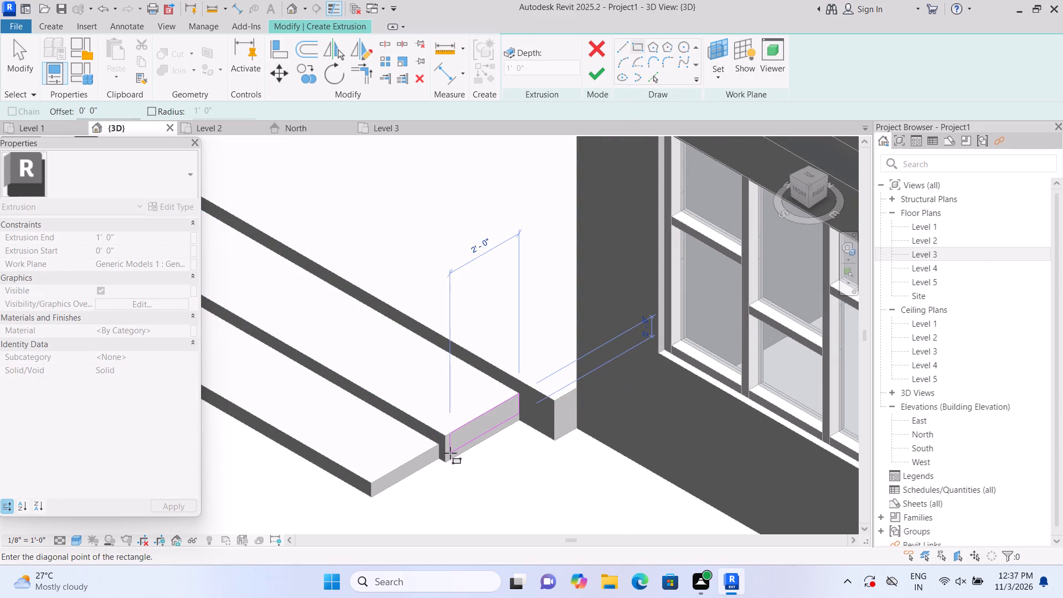
click(446, 461)
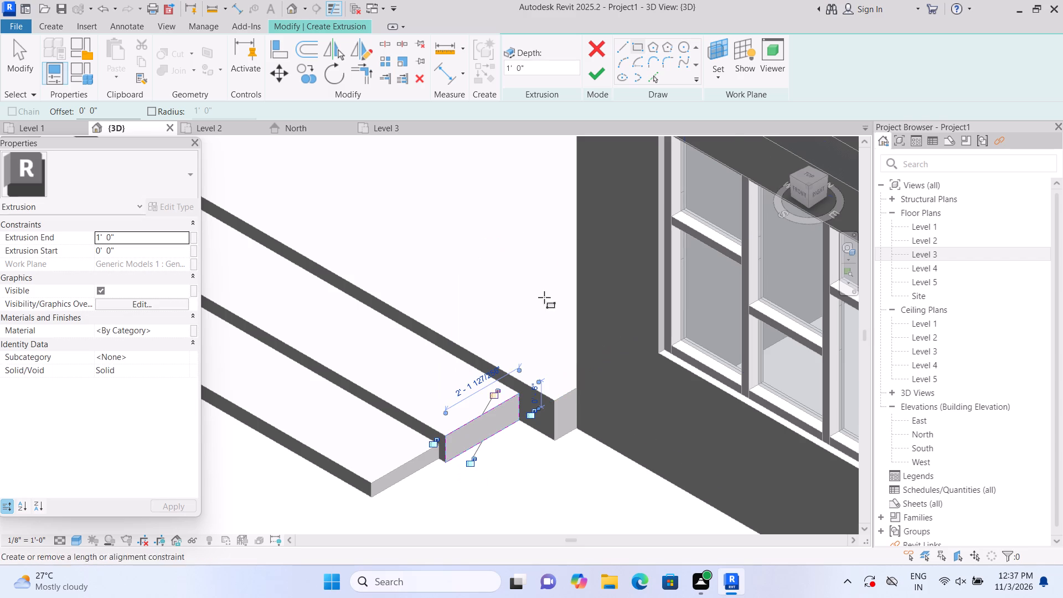
click(592, 73)
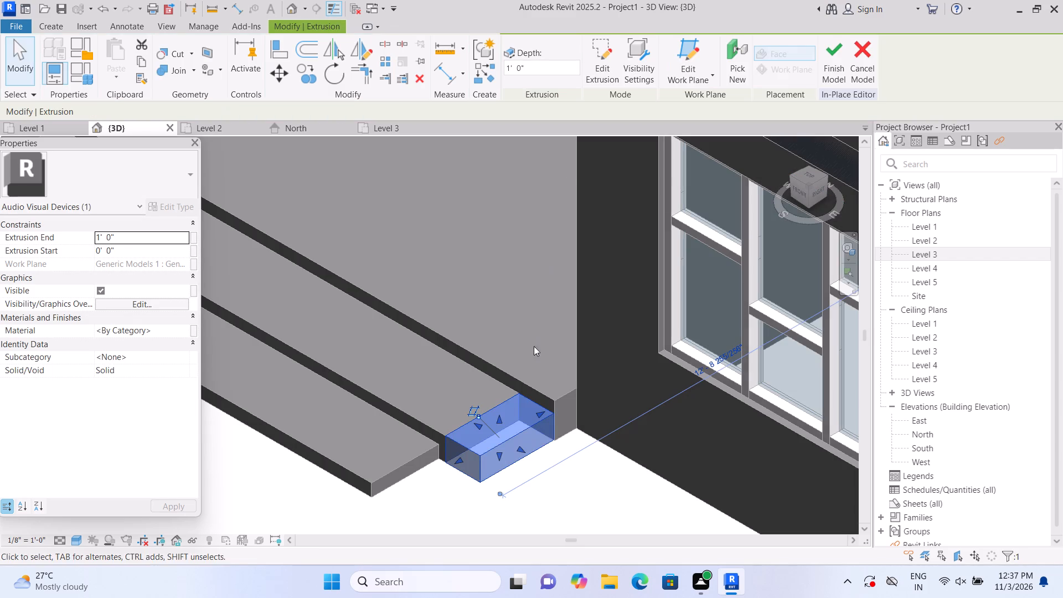
Stretch the new block back to the house wall and forward to the front edge of the bottom step.
drag(543, 410, 573, 394)
click(573, 394)
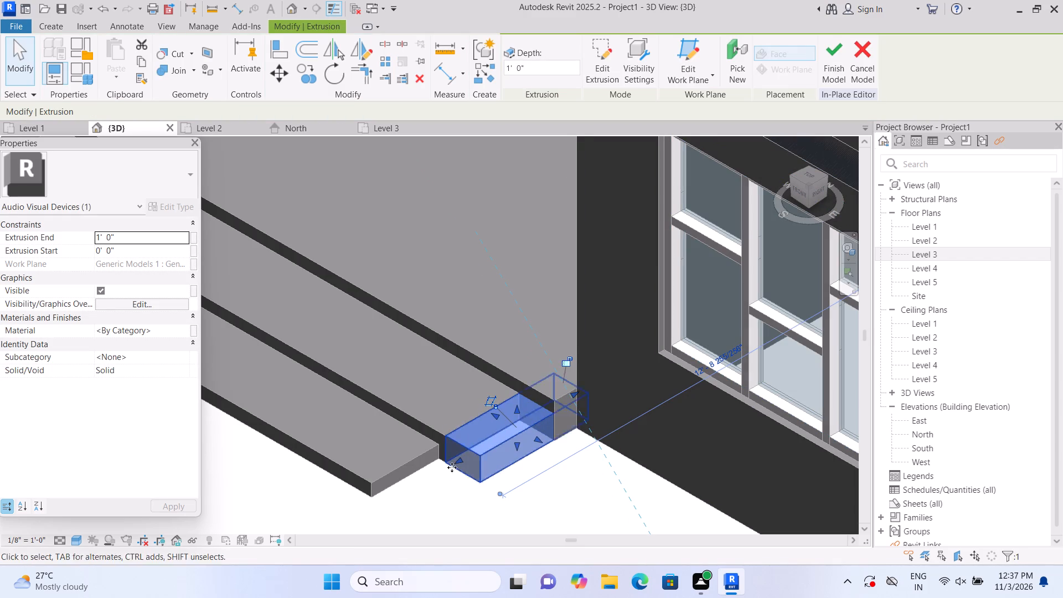
drag(458, 458, 384, 489)
click(384, 489)
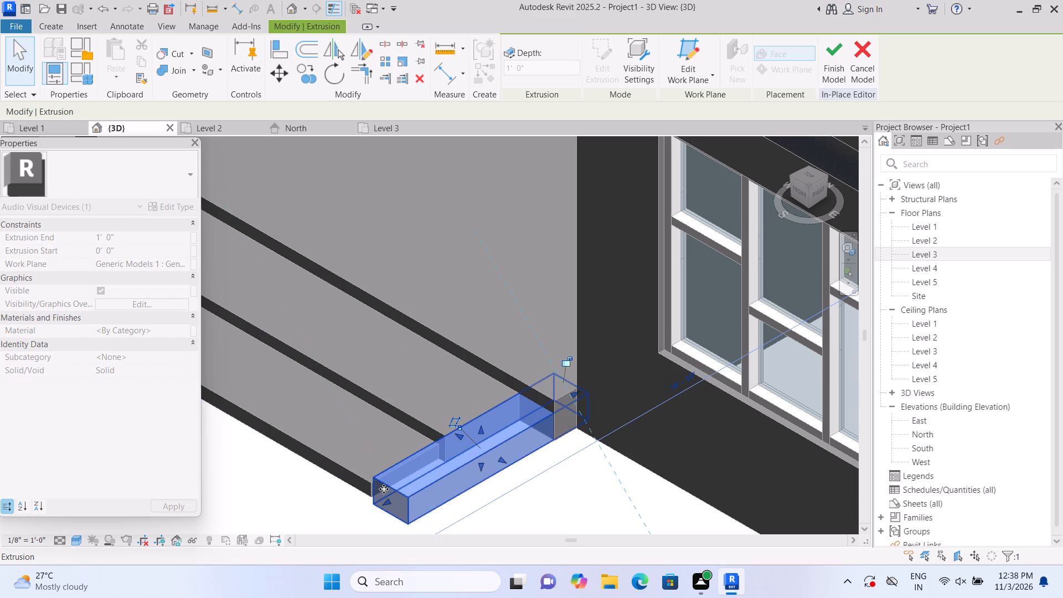
Raise the block's top face to just below the door-head height, forming a porch side wall beside the steps.
drag(481, 430, 480, 392)
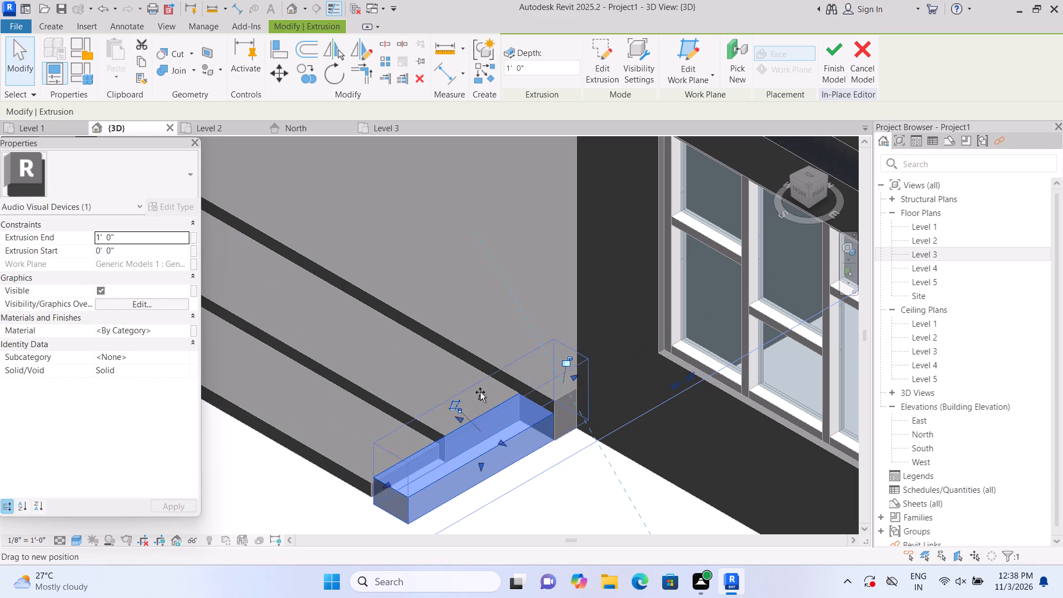
drag(480, 392, 472, 347)
scroll(479, 394, down, 7)
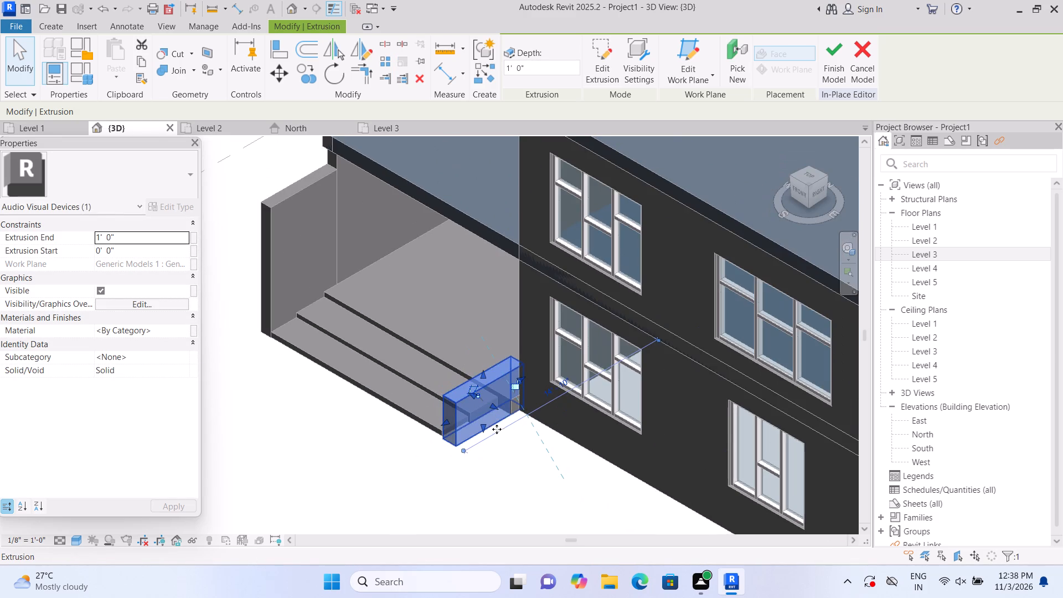
scroll(488, 399, up, 1)
drag(479, 369, 480, 346)
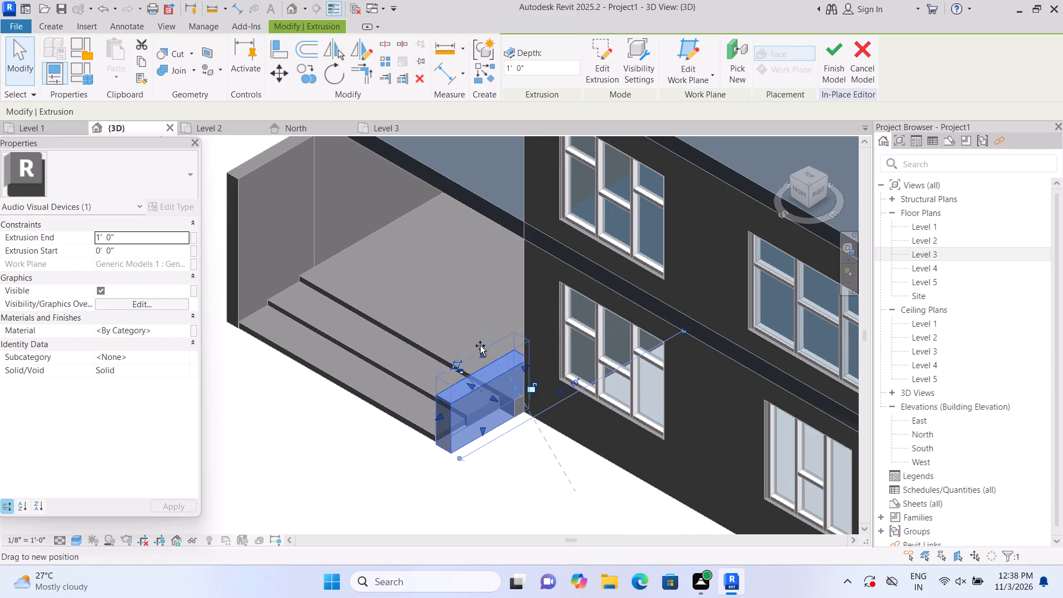
drag(480, 346, 474, 271)
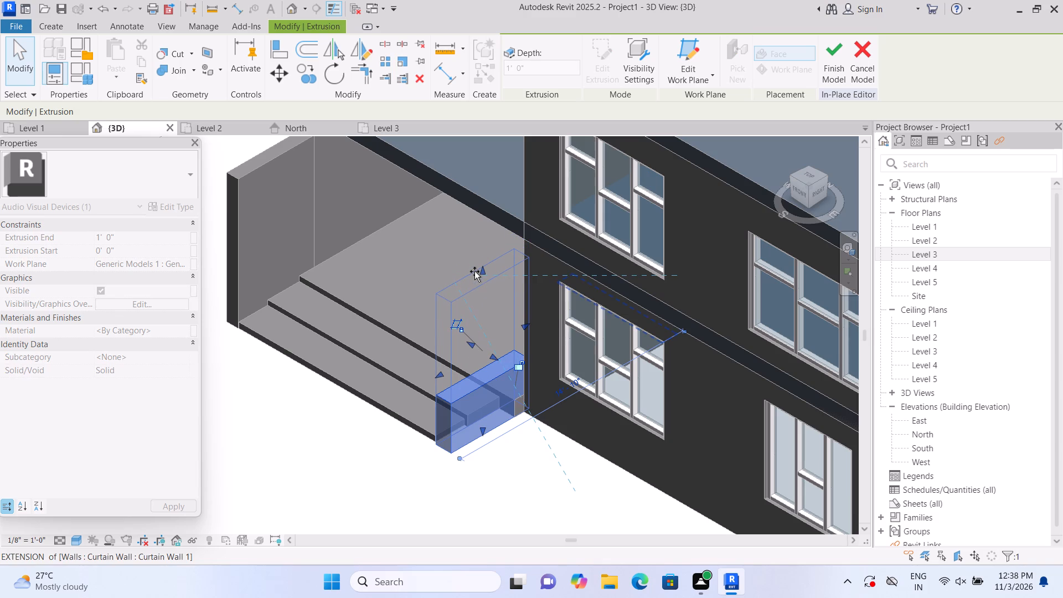
drag(474, 271, 474, 282)
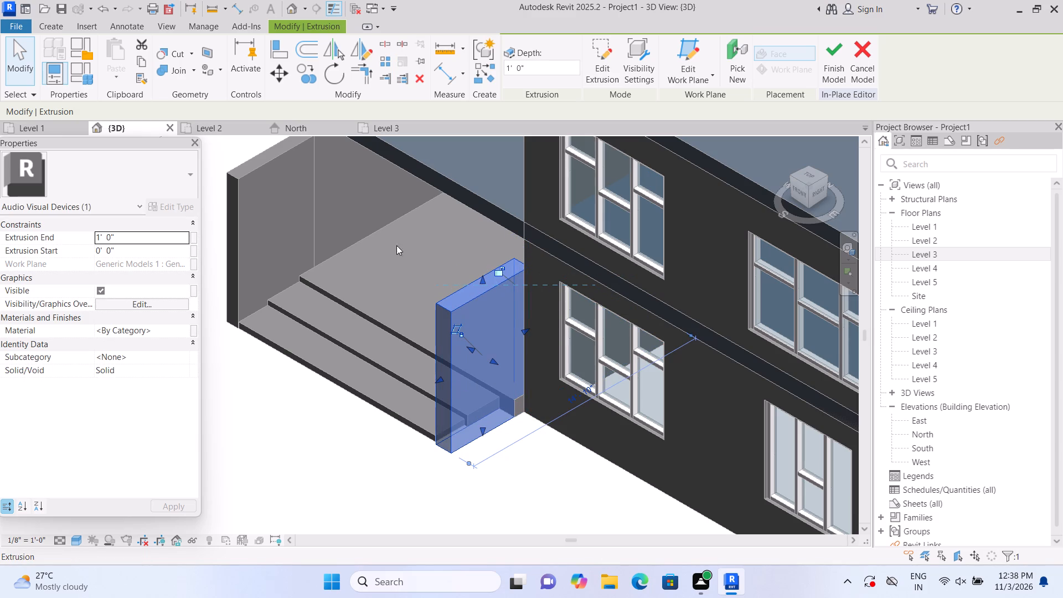
middle_drag(247, 415, 291, 447)
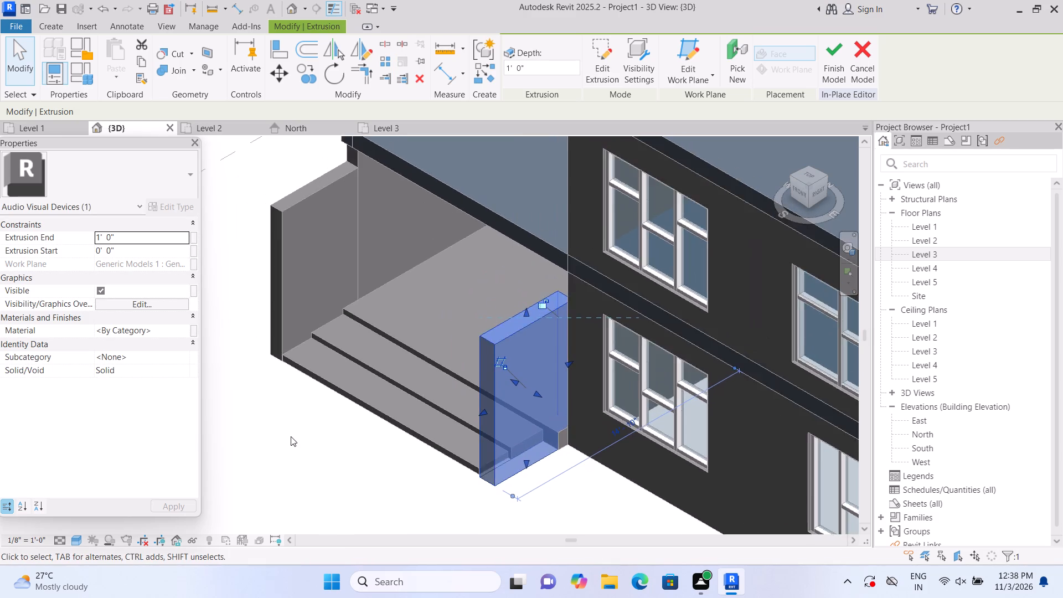
scroll(291, 436, down, 1)
click(298, 511)
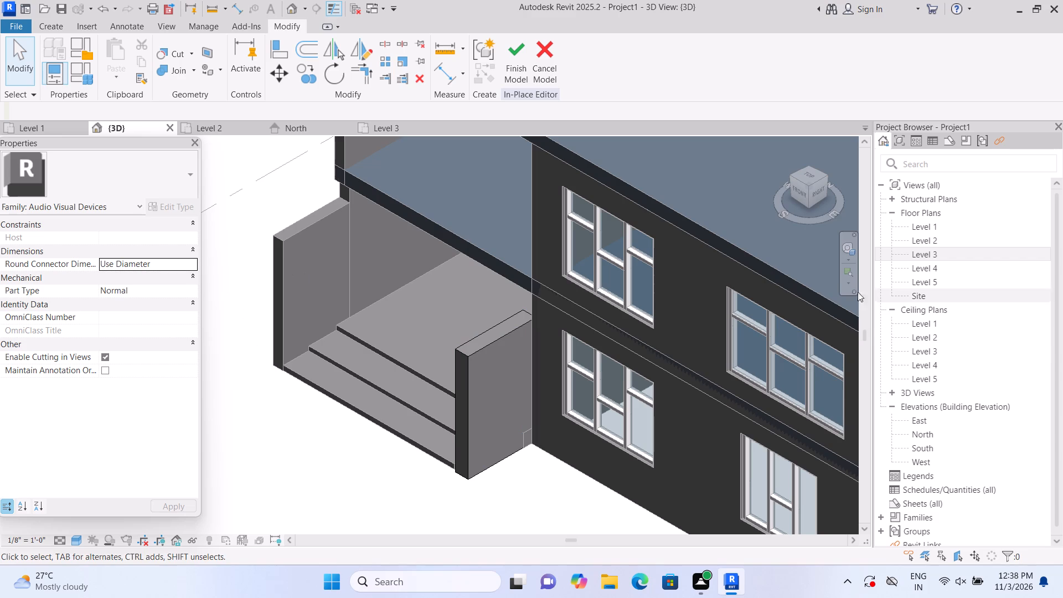
Start an extrusion in the front view with the front face of the Level 2 slab edge above the porch as work plane.
click(801, 192)
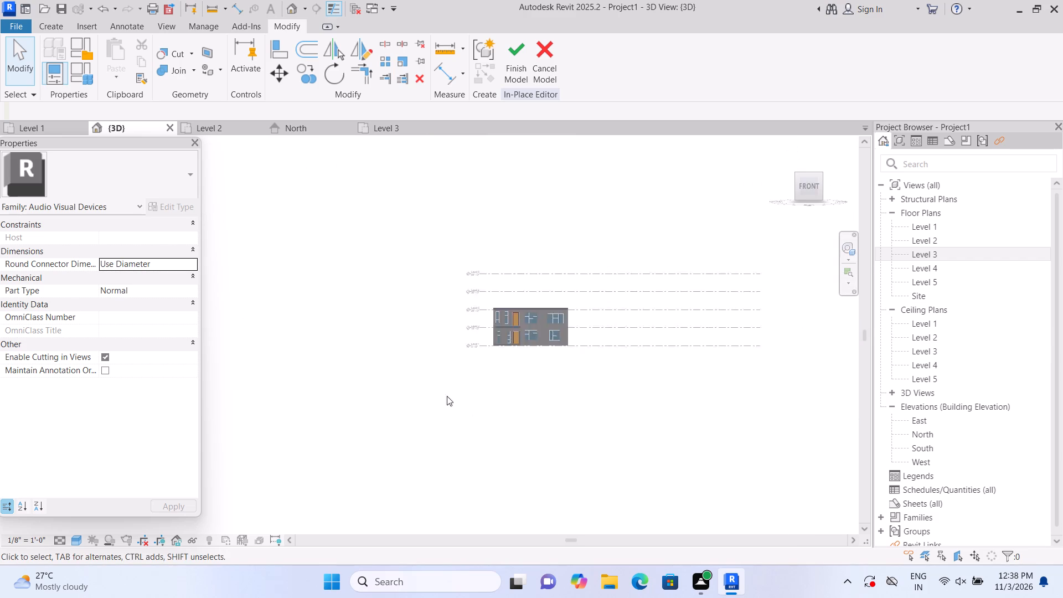
scroll(272, 336, up, 14)
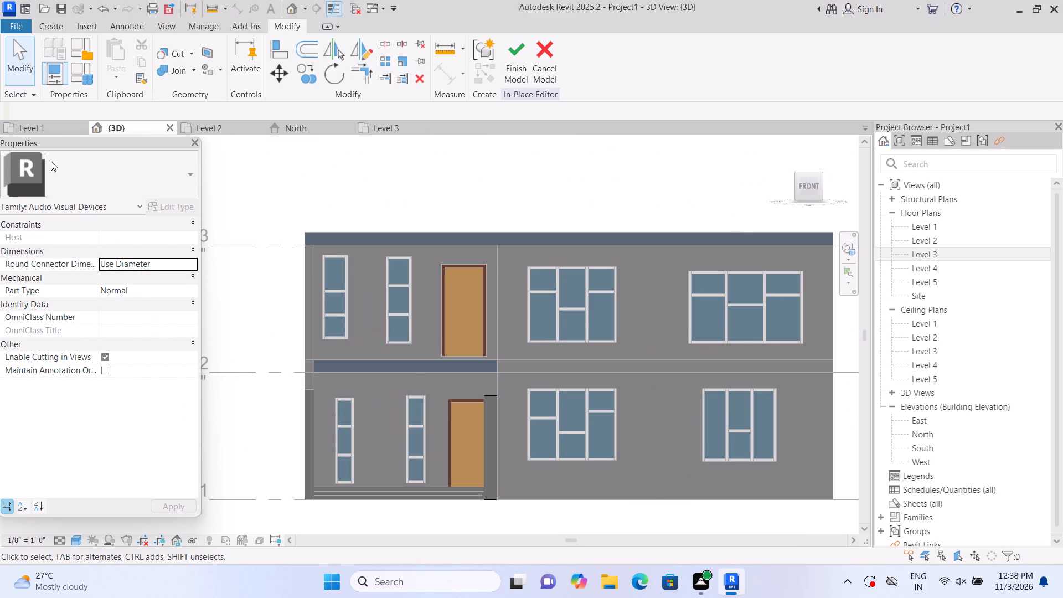
click(53, 19)
click(61, 29)
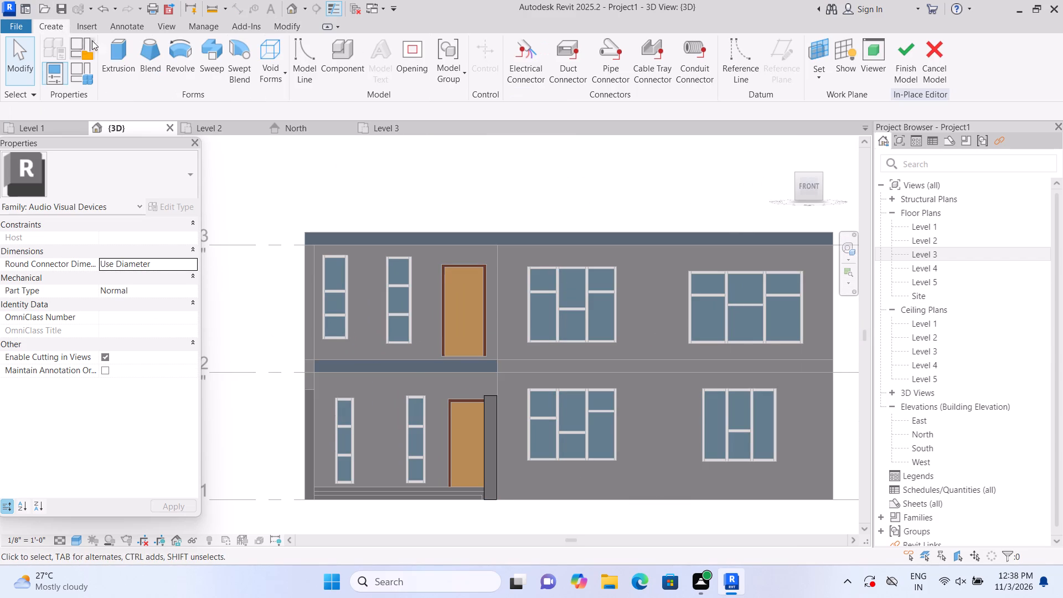
click(111, 49)
click(714, 80)
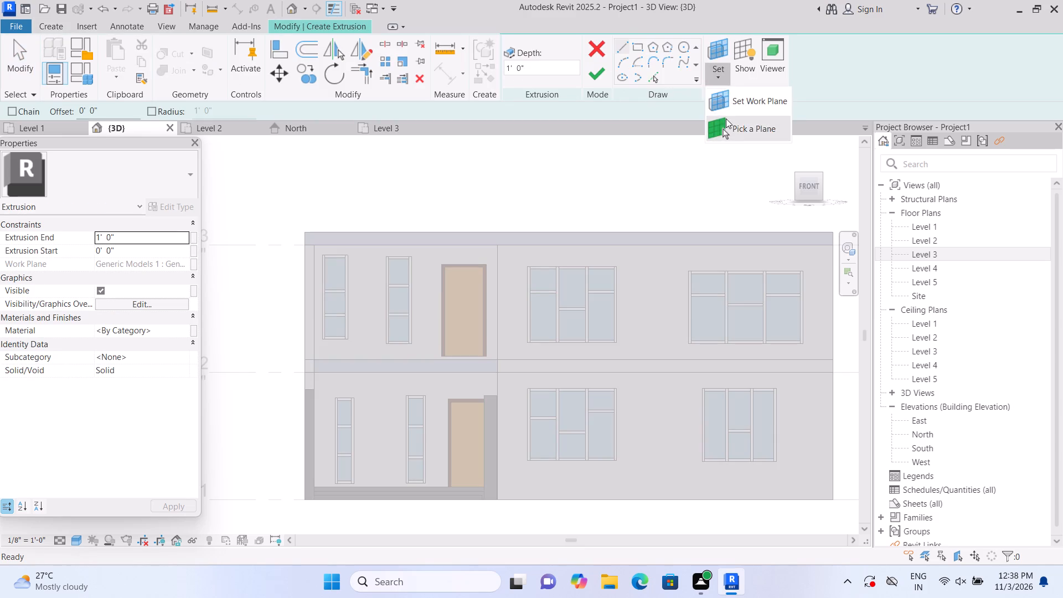
click(726, 118)
scroll(414, 354, up, 1)
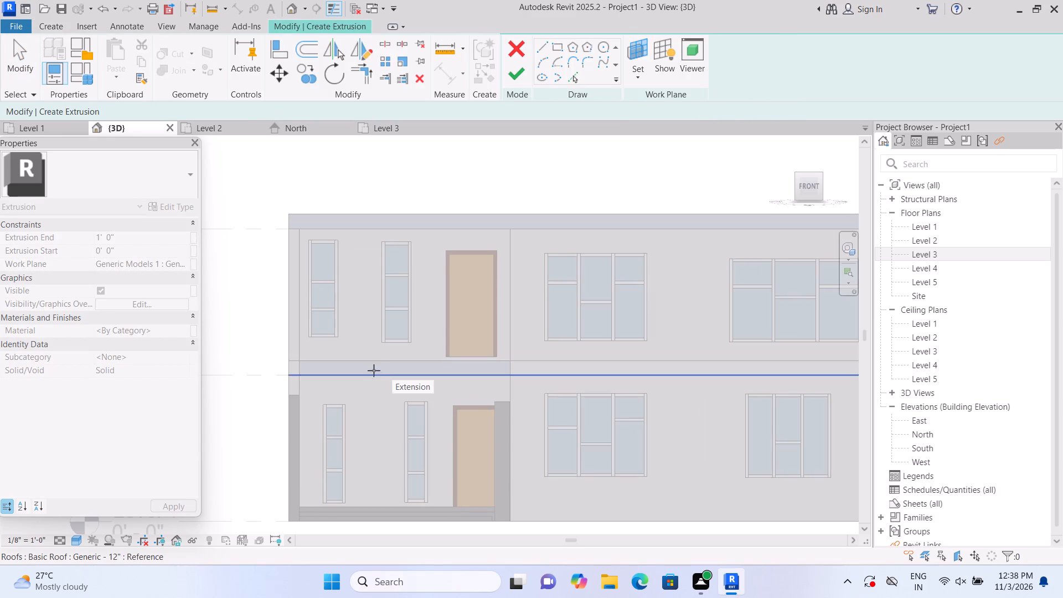
double_click(360, 368)
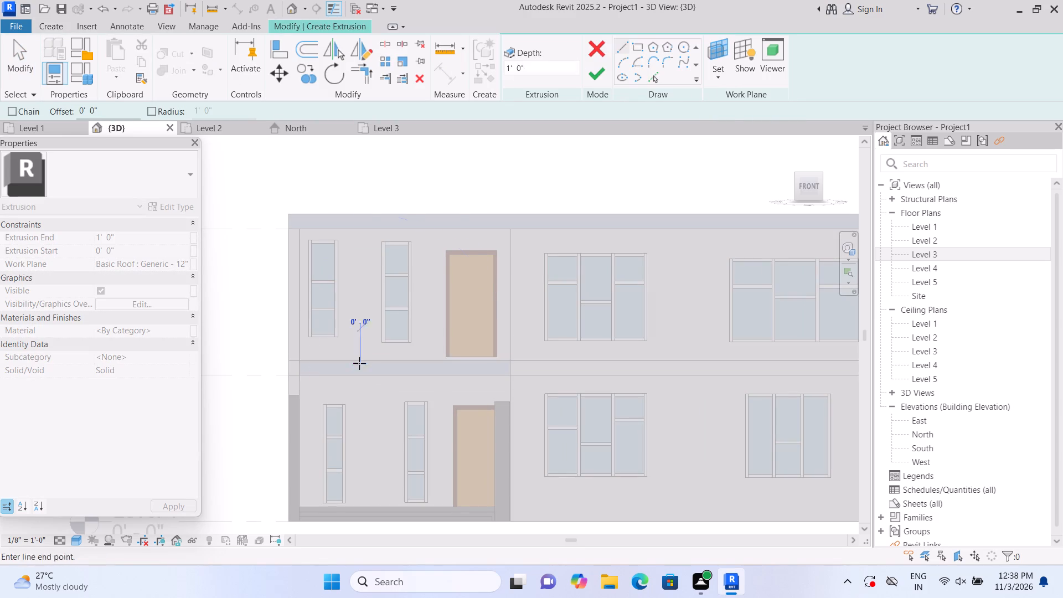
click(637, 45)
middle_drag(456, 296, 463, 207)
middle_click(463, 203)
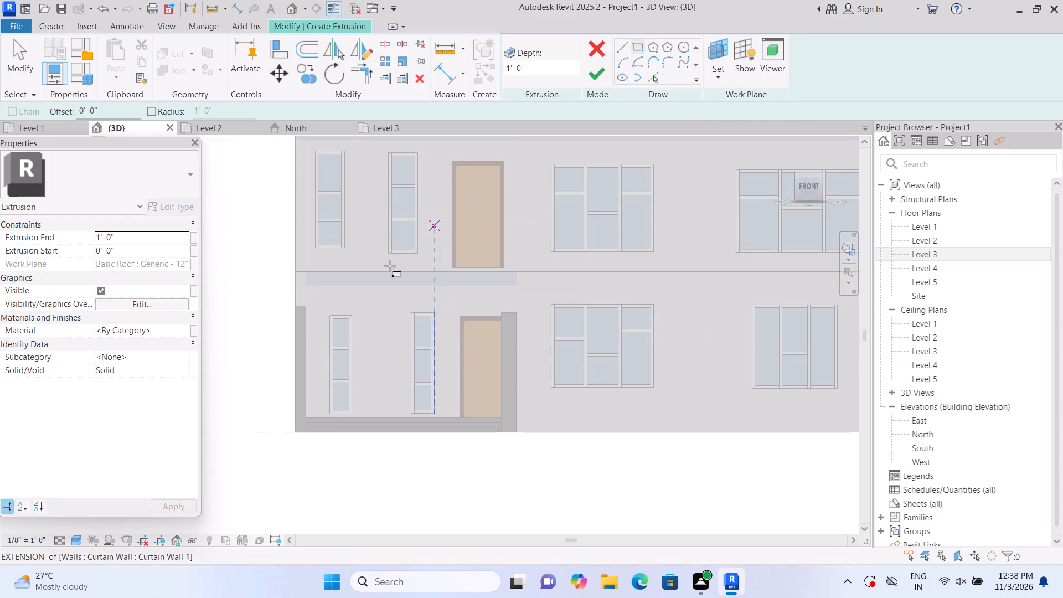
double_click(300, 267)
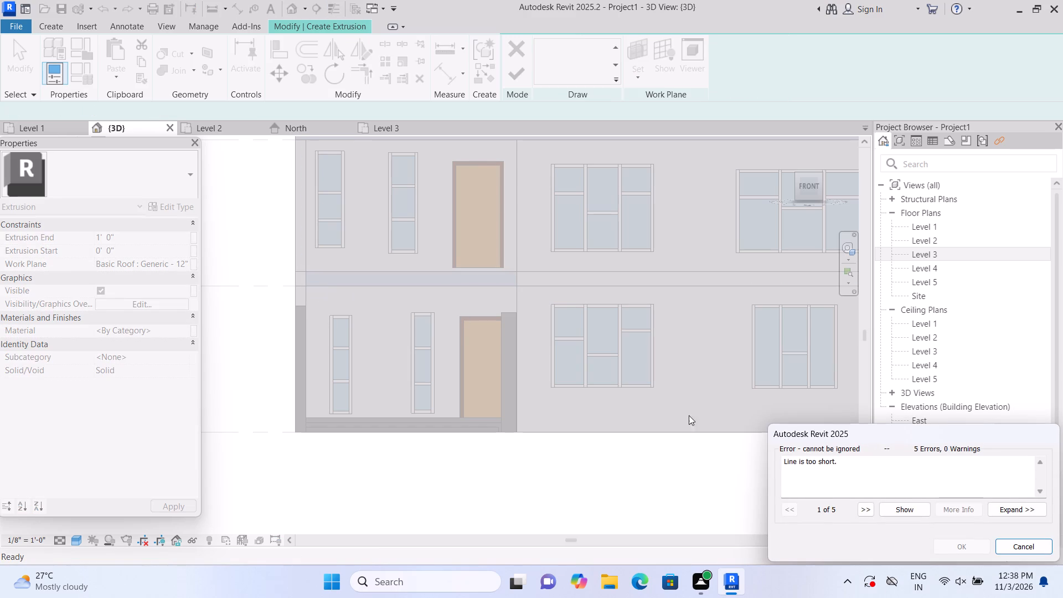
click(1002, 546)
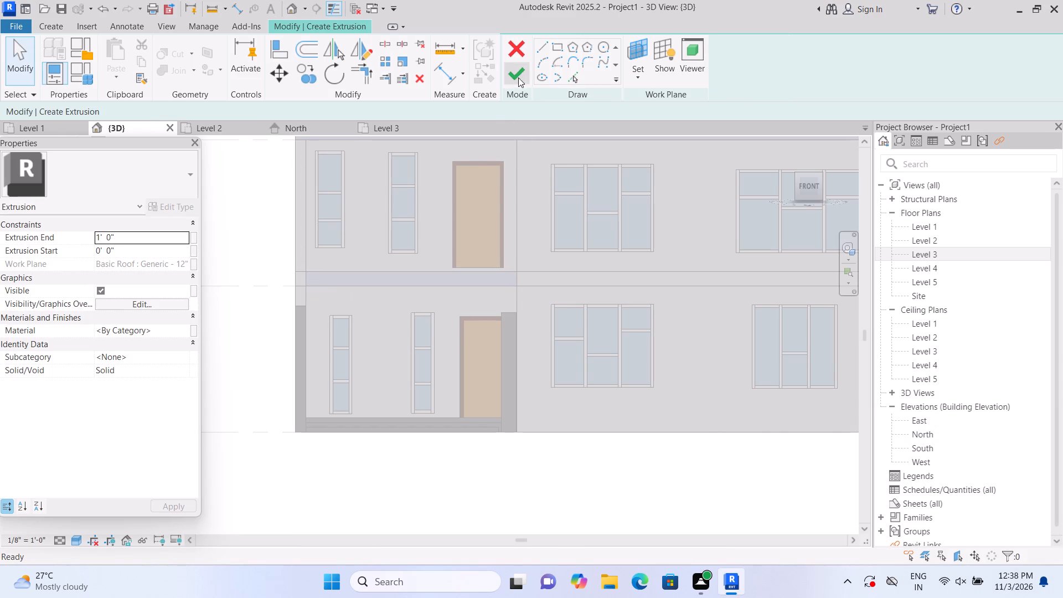
Sketch a rectangle about 15' 1 1/2" by 1' 0" along the slab edge above the porch and extrude it 1' 0" deep.
click(555, 44)
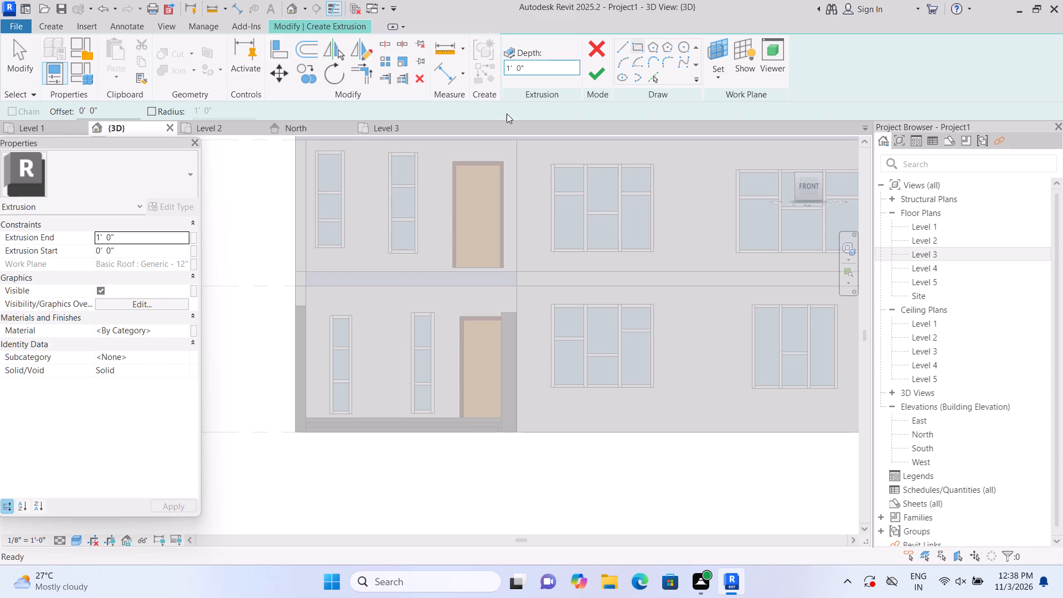
click(297, 271)
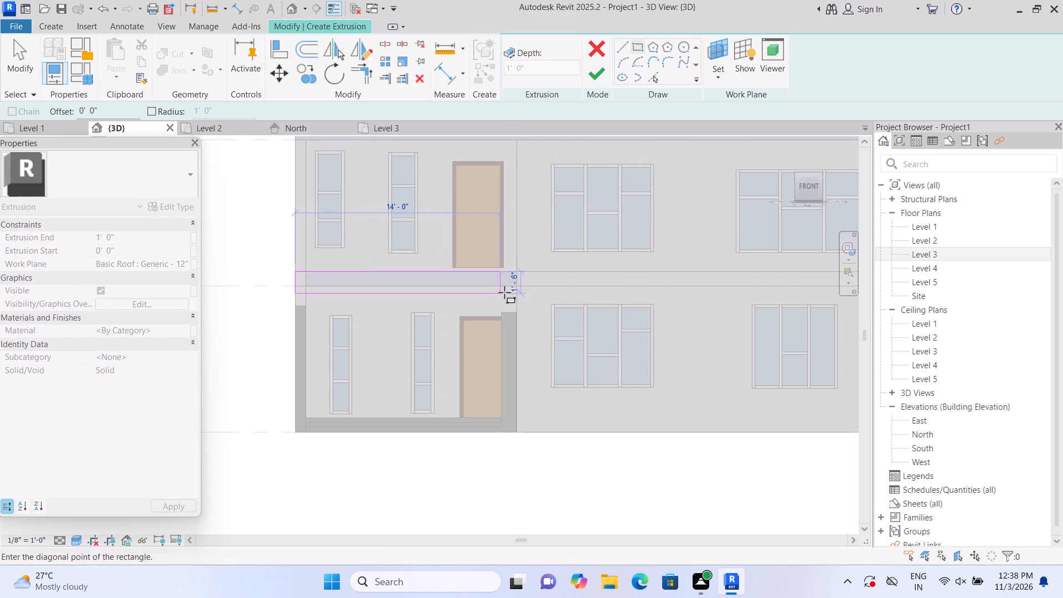
click(518, 290)
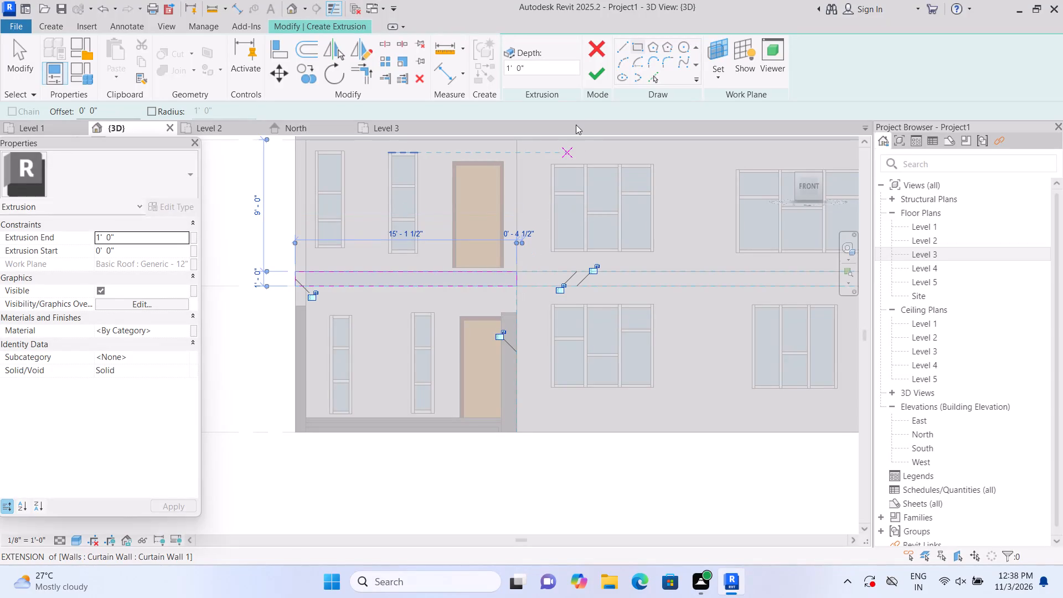
click(602, 81)
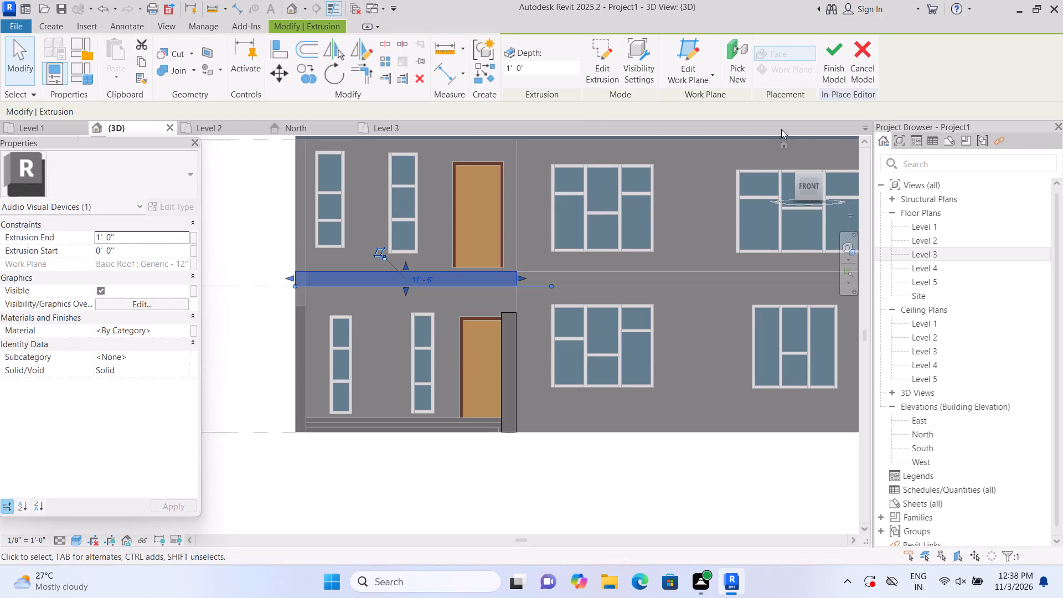
Stretch the slab-edge block's window-side end slightly past the porch side wall and finish the in-place model.
click(782, 145)
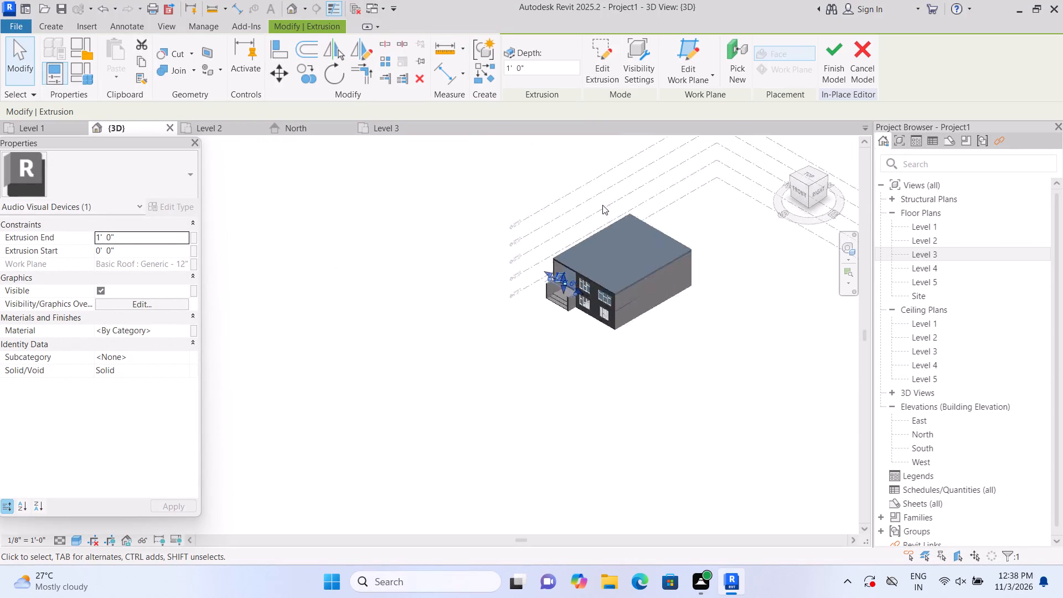
scroll(241, 372, up, 8)
scroll(298, 344, up, 3)
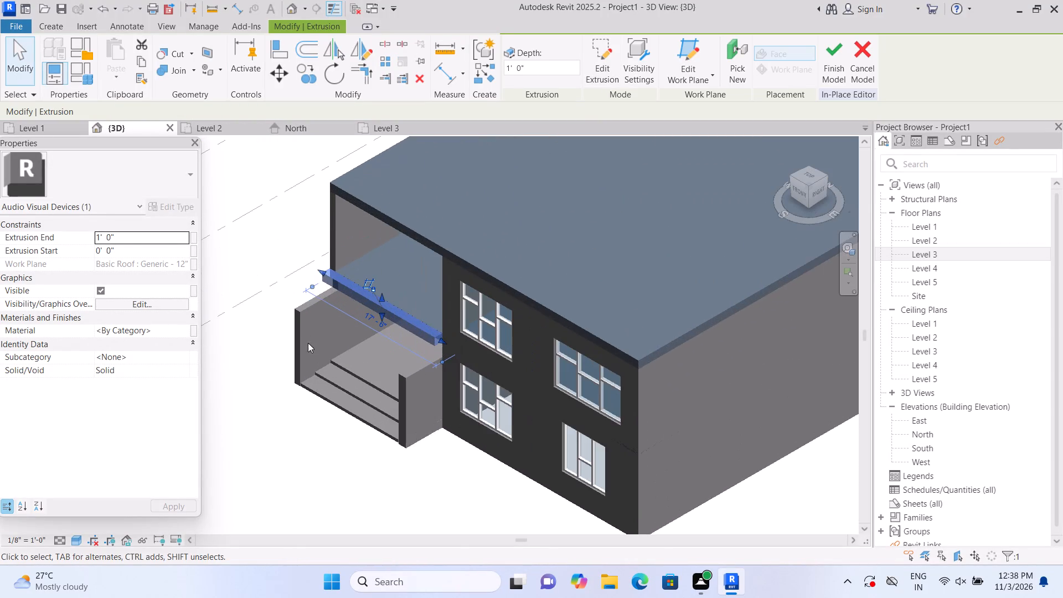
scroll(318, 333, up, 4)
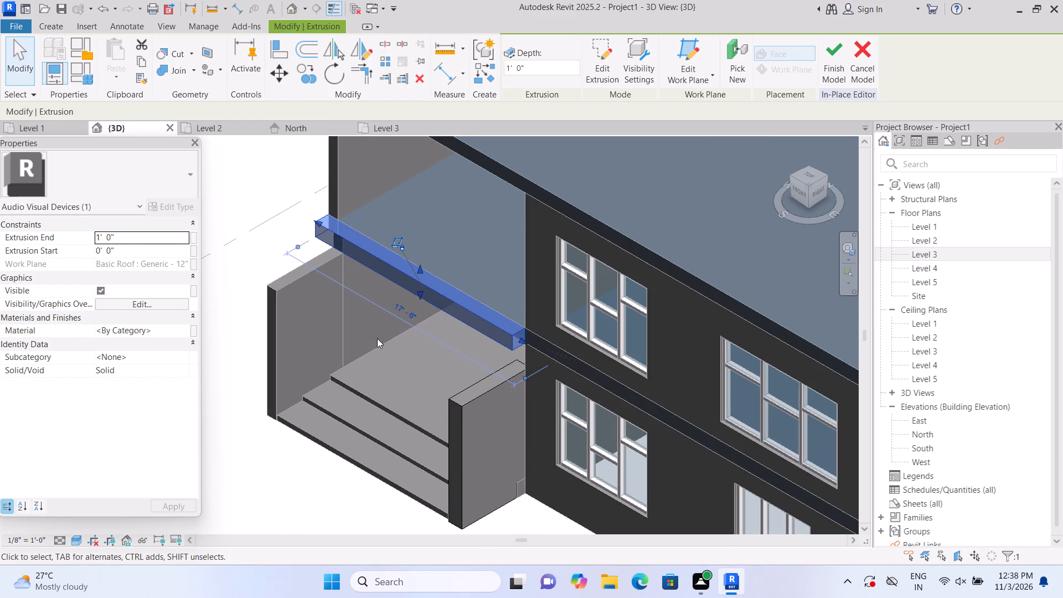
drag(519, 340, 526, 343)
click(526, 343)
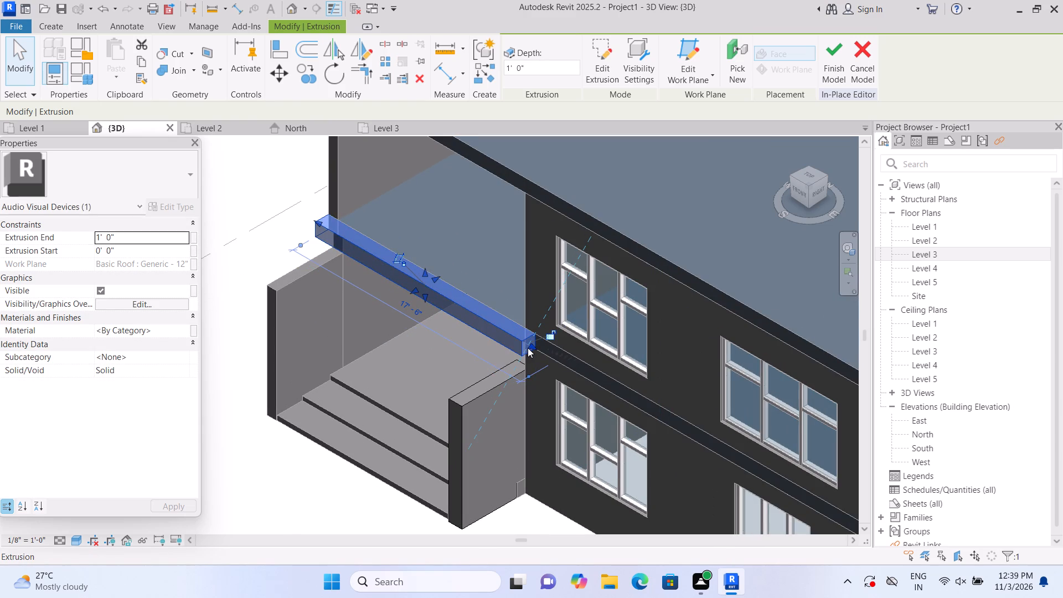
drag(531, 346, 528, 339)
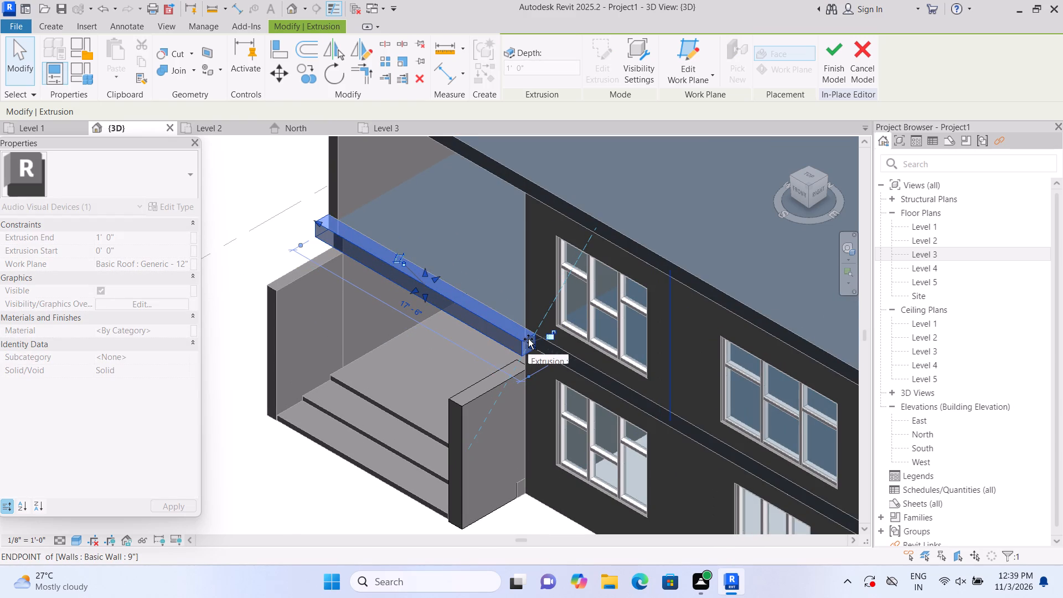
drag(528, 339, 526, 337)
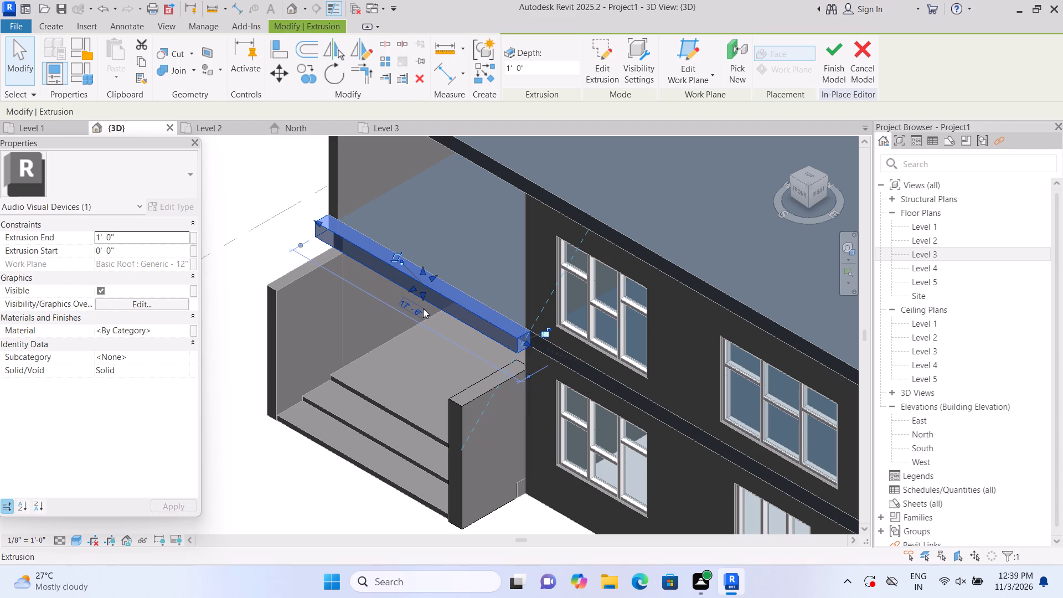
scroll(303, 283, up, 1)
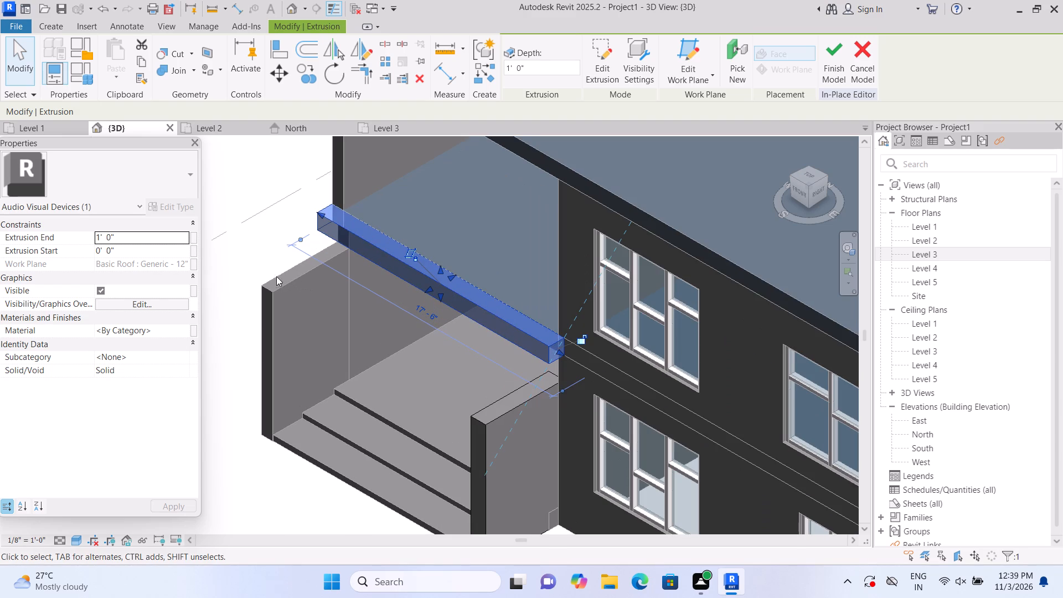
click(256, 249)
click(295, 281)
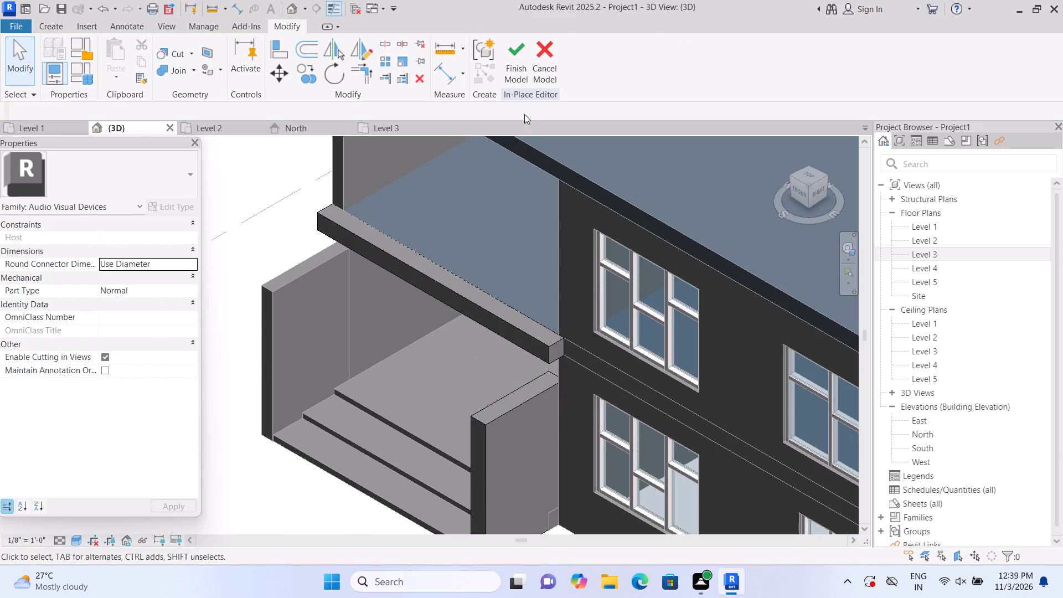
click(515, 80)
Raise the top faces of both porch side walls to about the underside of the slab-edge block.
click(317, 297)
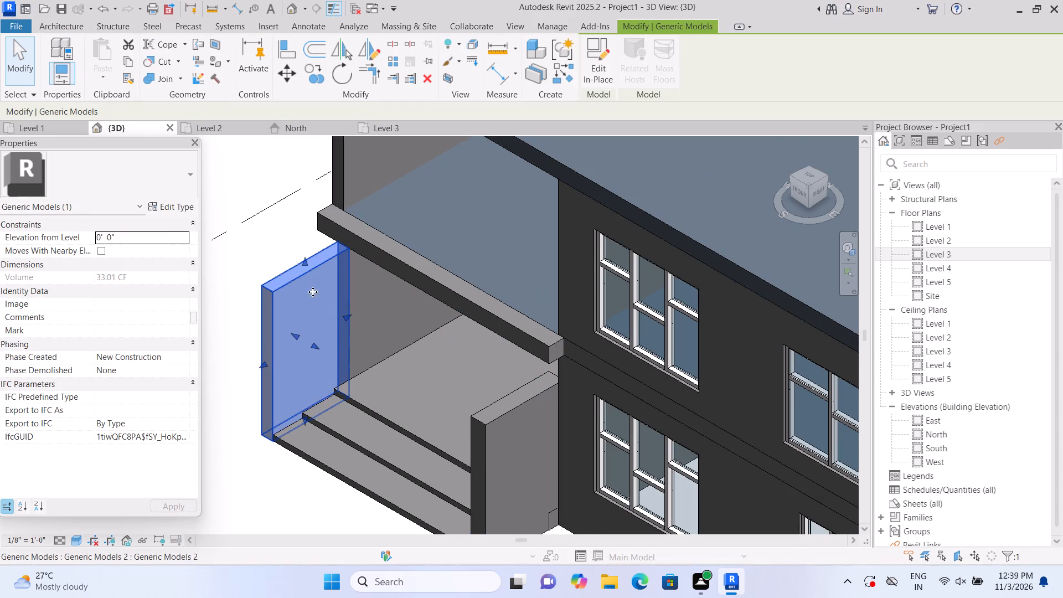
click(305, 261)
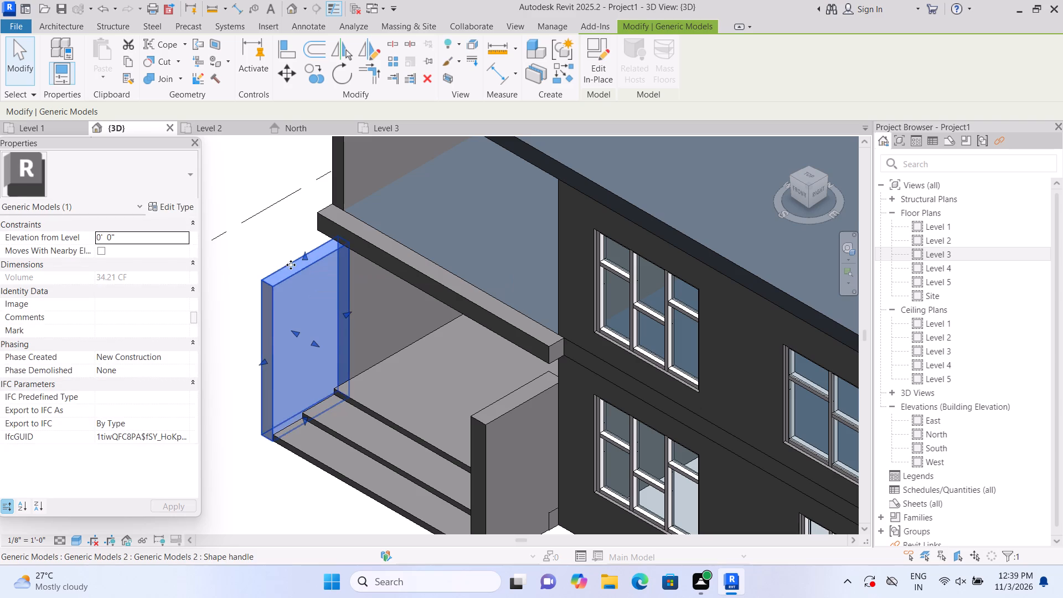
click(504, 440)
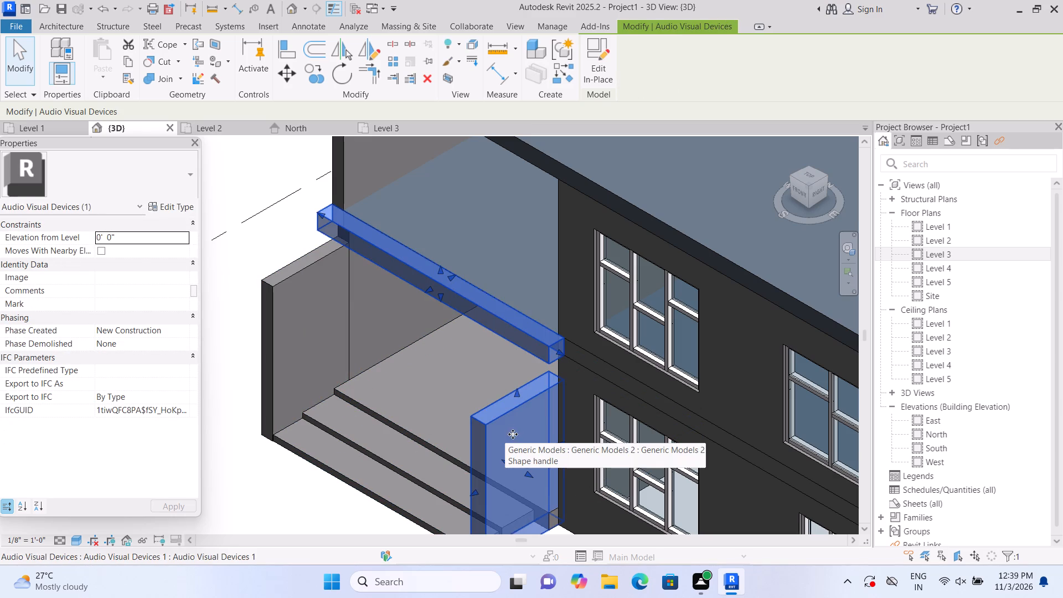
drag(518, 389, 518, 385)
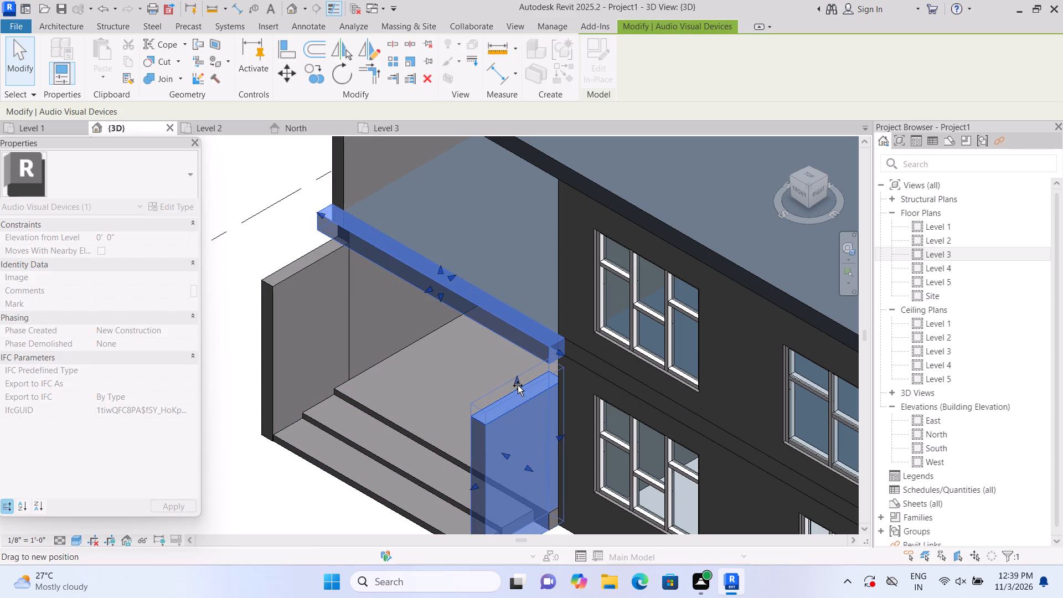
drag(518, 385, 518, 384)
click(518, 384)
click(518, 384)
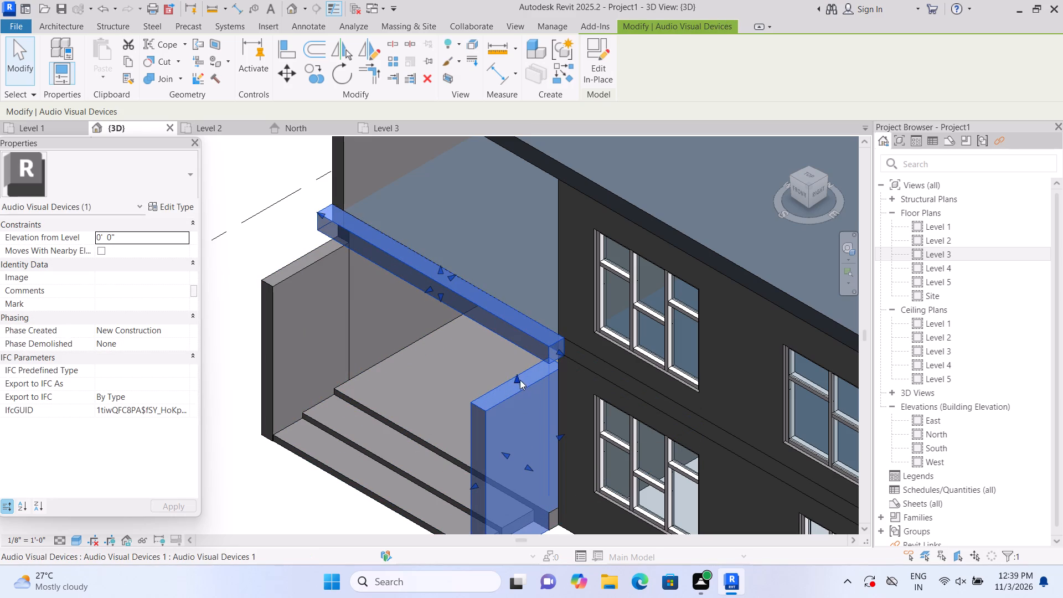
click(516, 377)
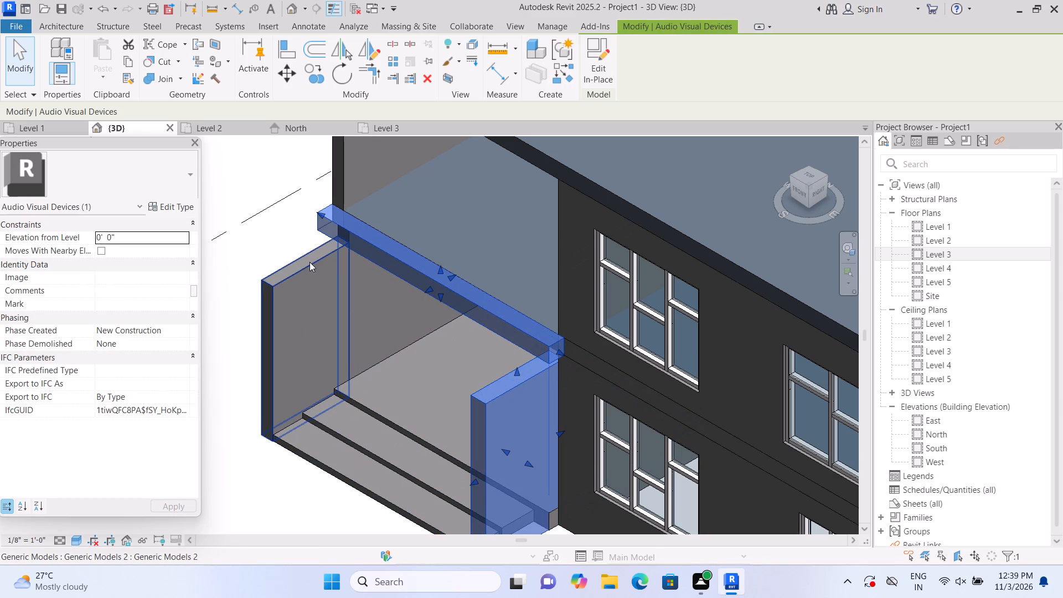
click(308, 262)
click(304, 253)
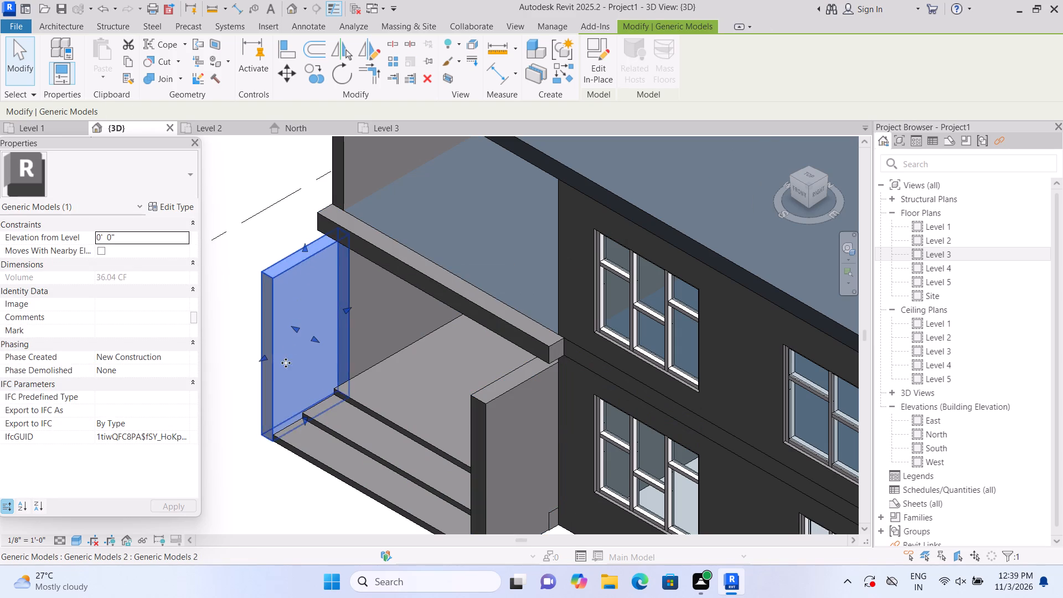
click(249, 493)
Stretch the slab-edge block's front face outward over the steps to slightly past the side walls' front ends, forming the canopy.
click(469, 303)
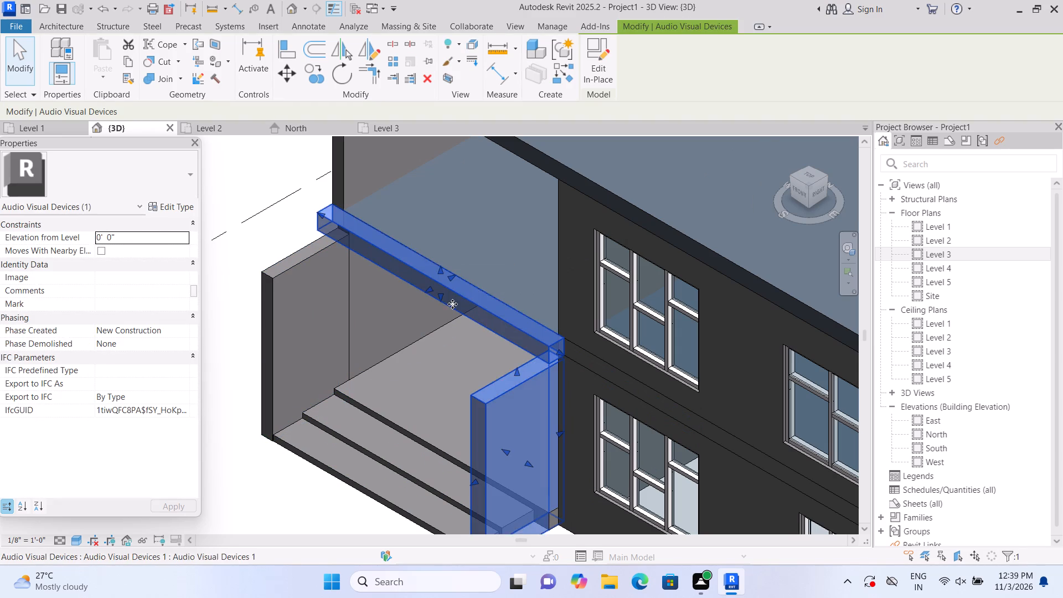
drag(424, 289, 365, 310)
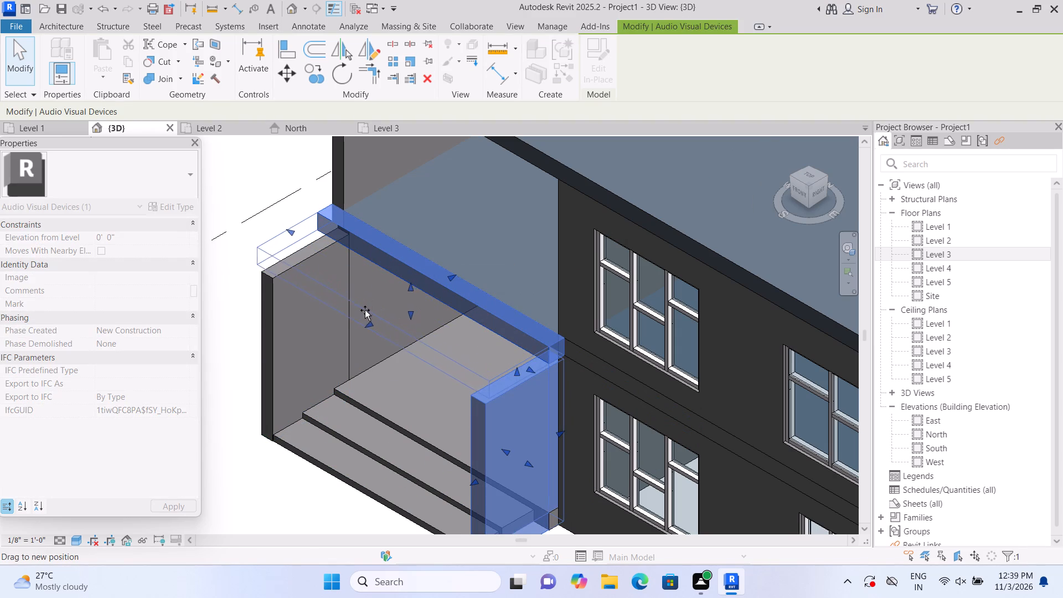
drag(365, 310, 363, 311)
click(363, 311)
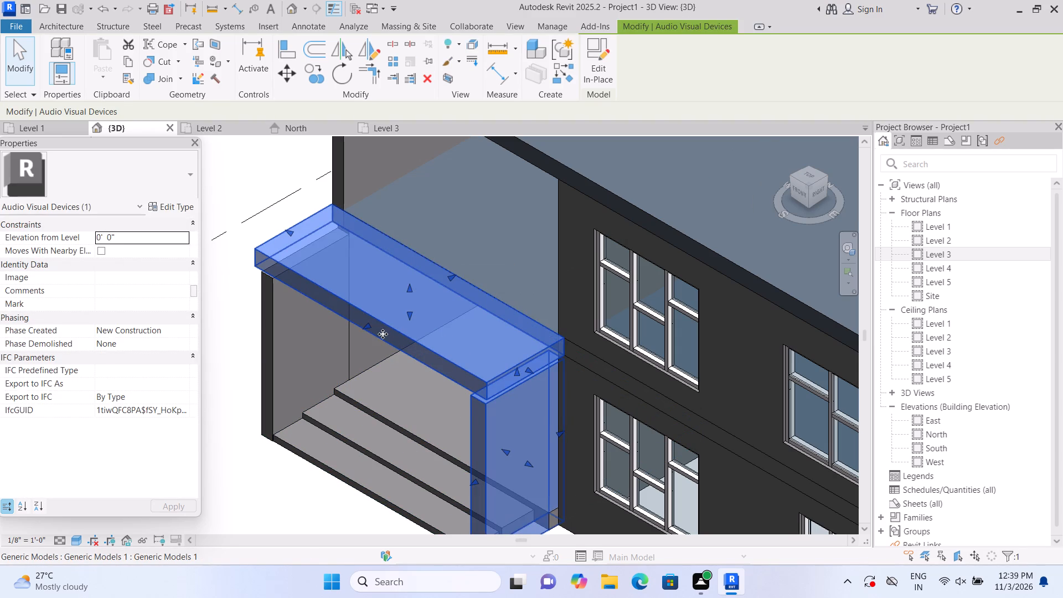
click(365, 324)
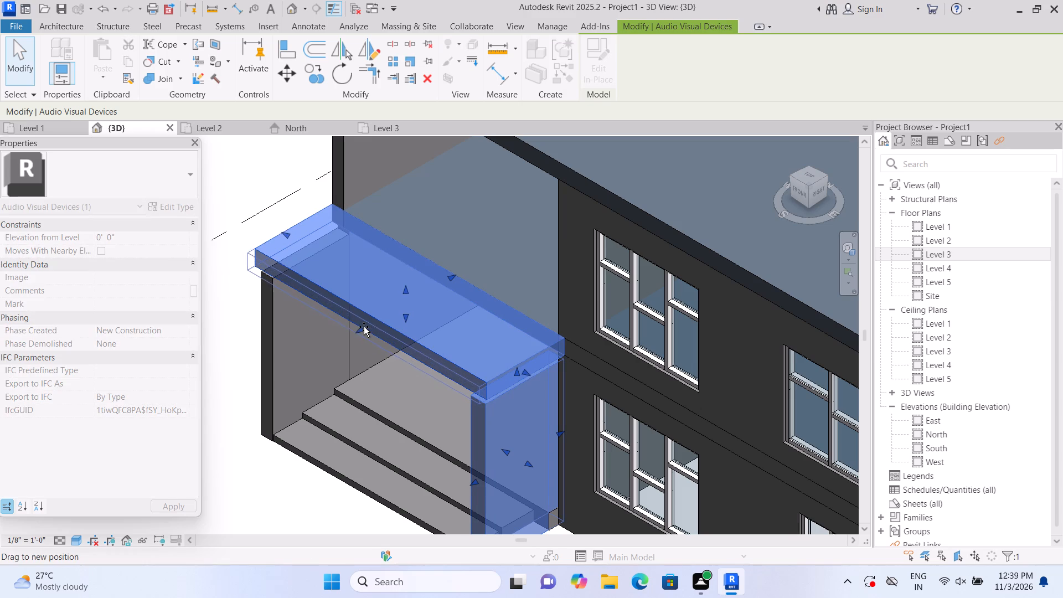
click(367, 325)
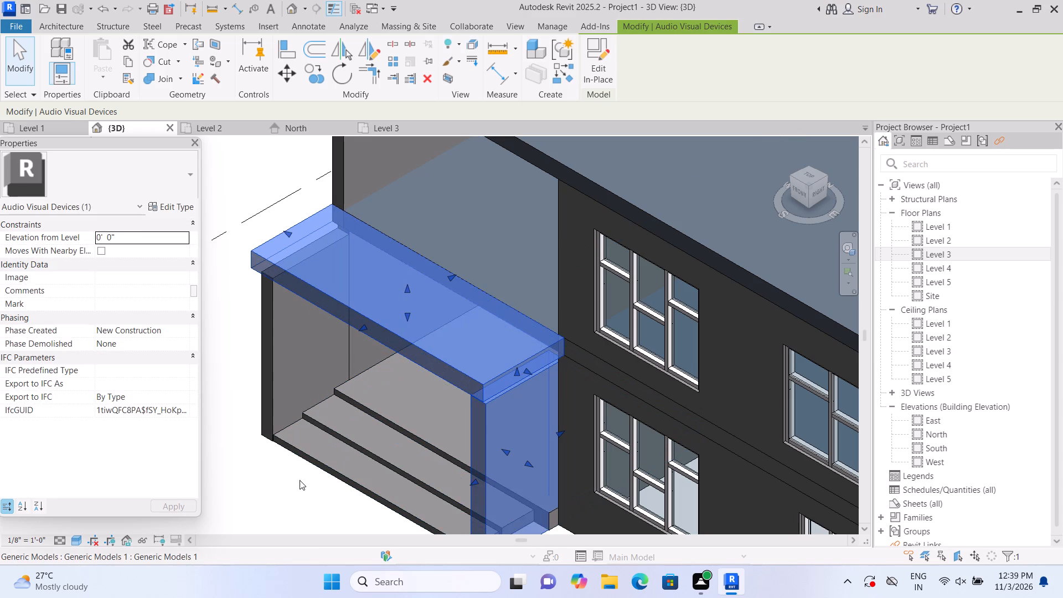
click(298, 478)
click(522, 346)
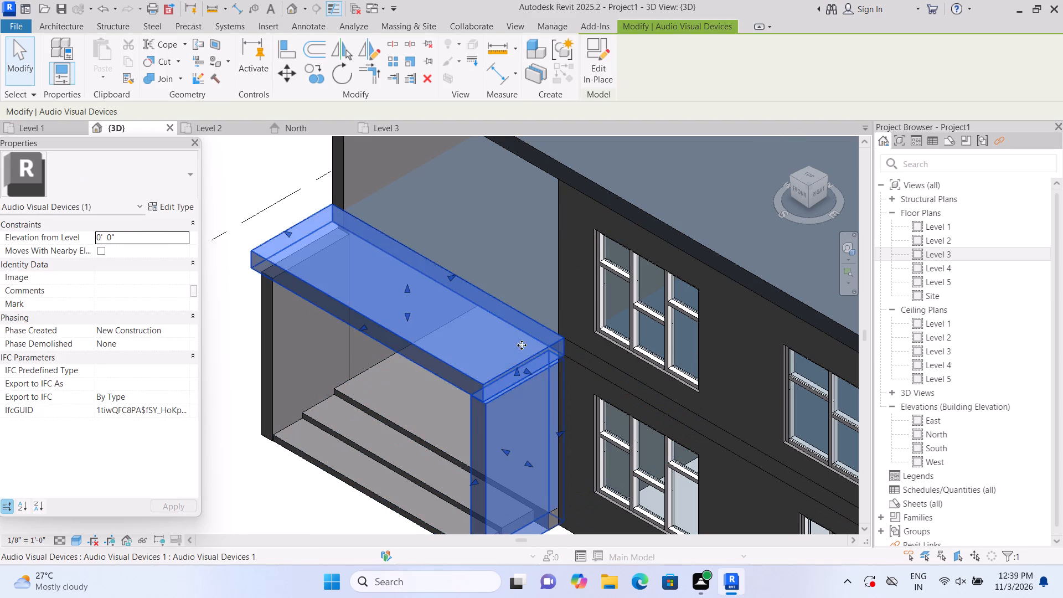
click(307, 486)
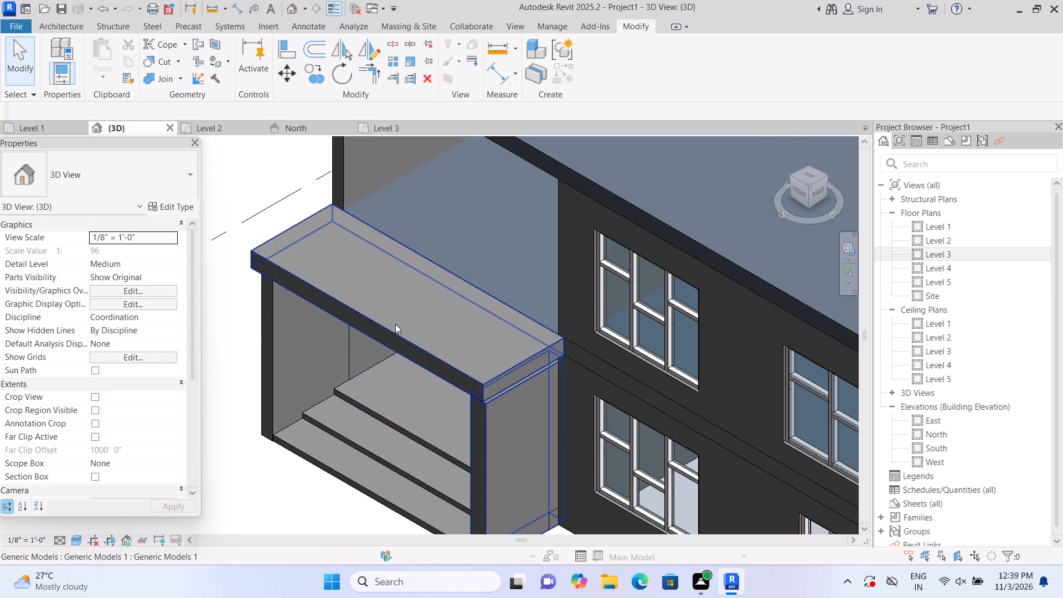
Stretch the canopy's window-side end outward so that it overhangs the adjacent porch side wall.
click(395, 324)
drag(528, 370, 544, 373)
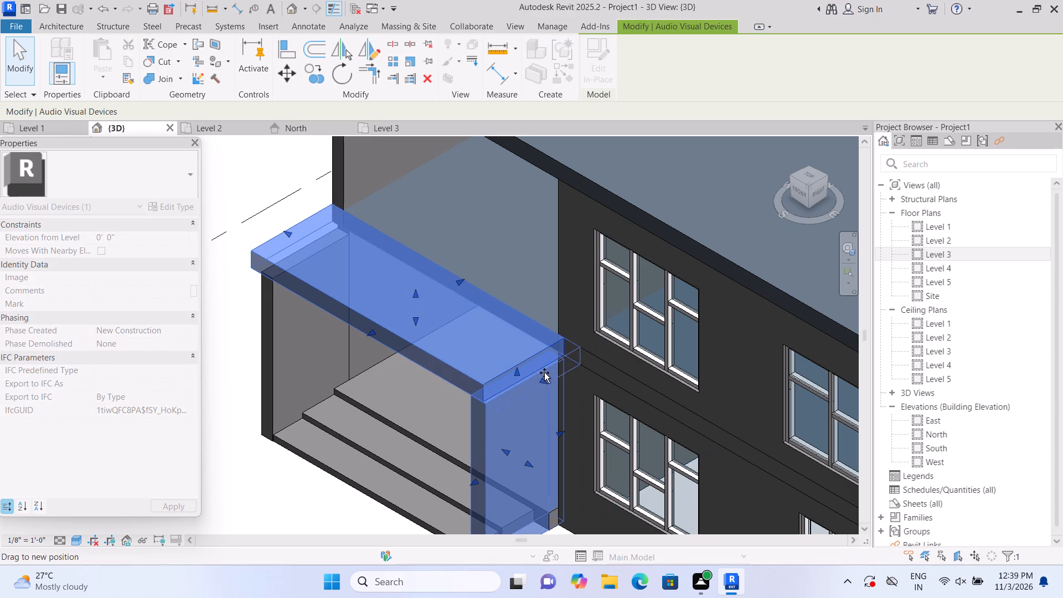
drag(544, 373, 542, 368)
click(542, 368)
click(312, 499)
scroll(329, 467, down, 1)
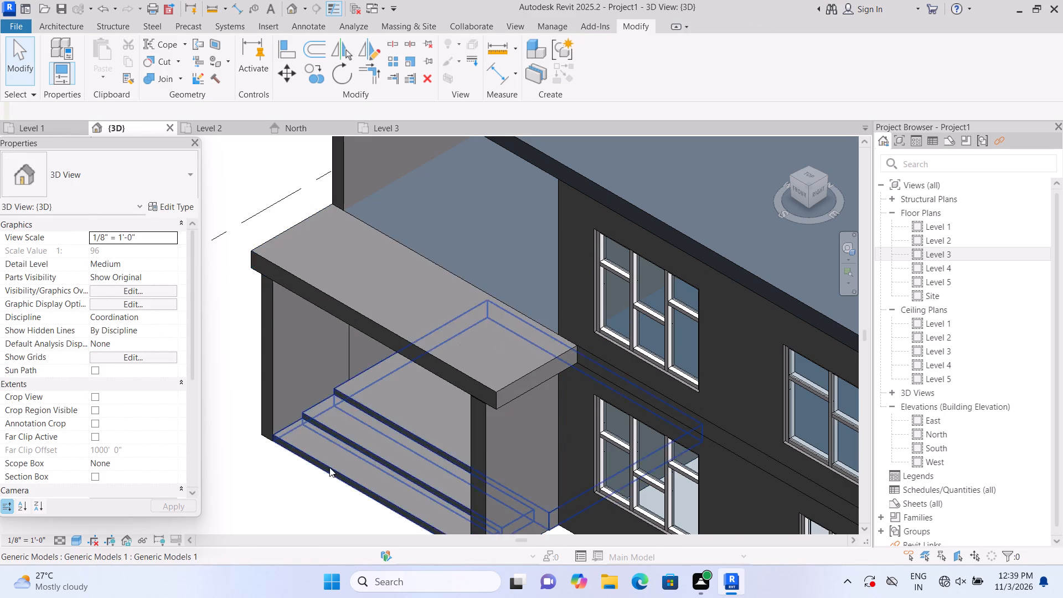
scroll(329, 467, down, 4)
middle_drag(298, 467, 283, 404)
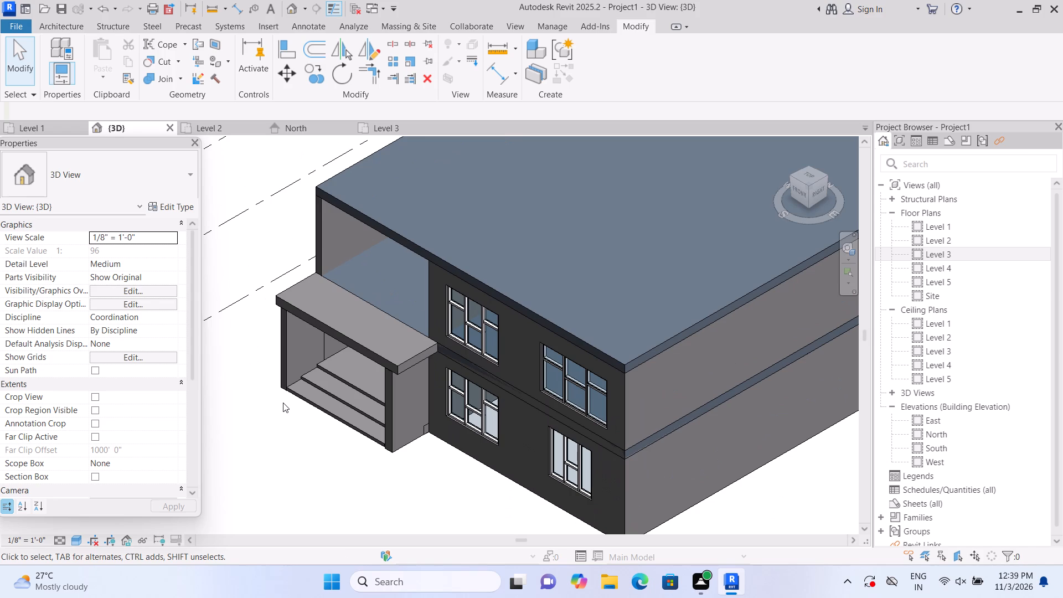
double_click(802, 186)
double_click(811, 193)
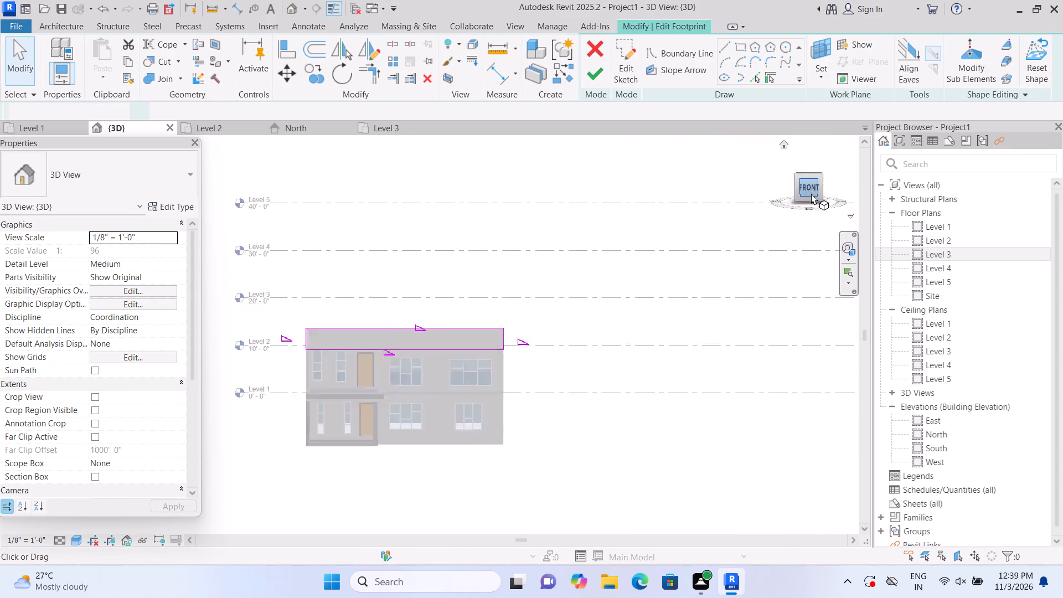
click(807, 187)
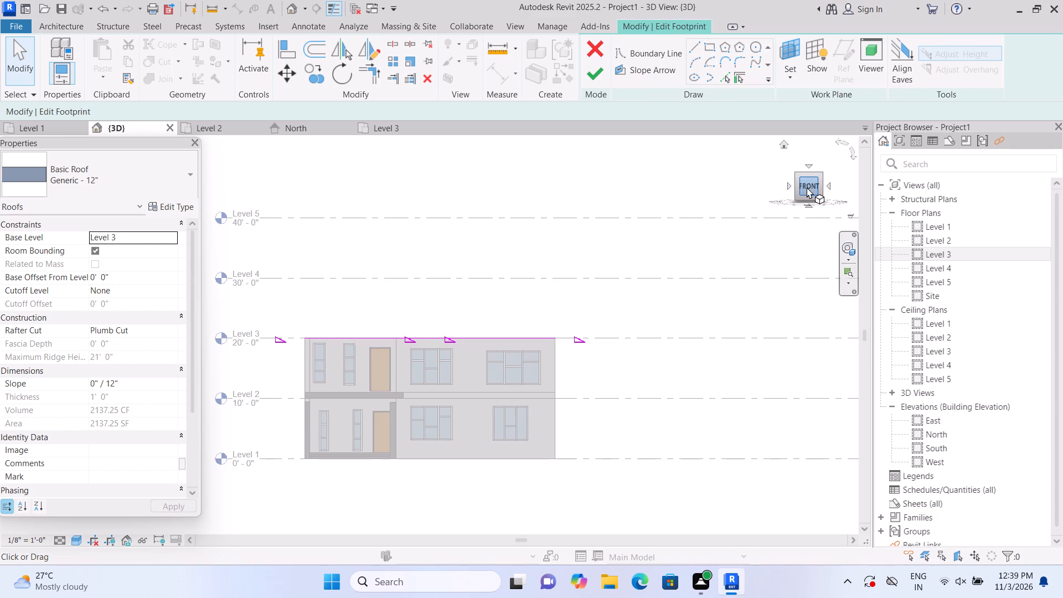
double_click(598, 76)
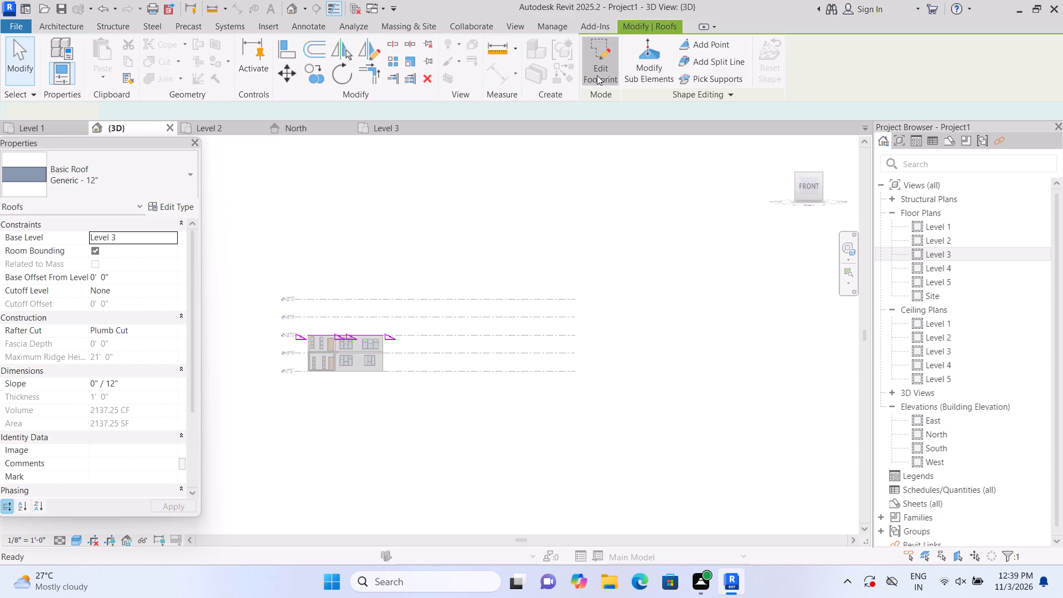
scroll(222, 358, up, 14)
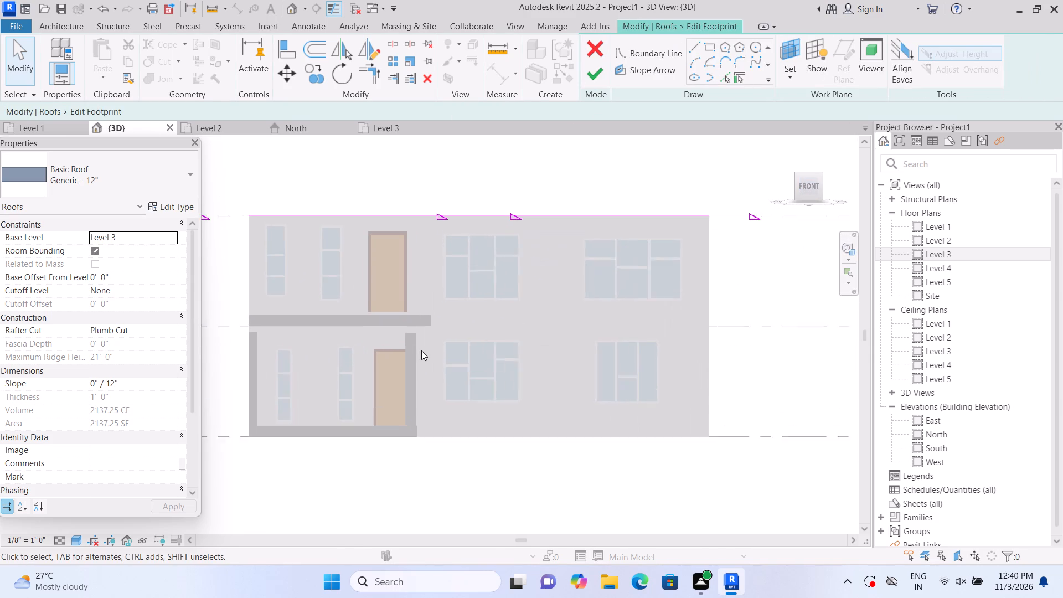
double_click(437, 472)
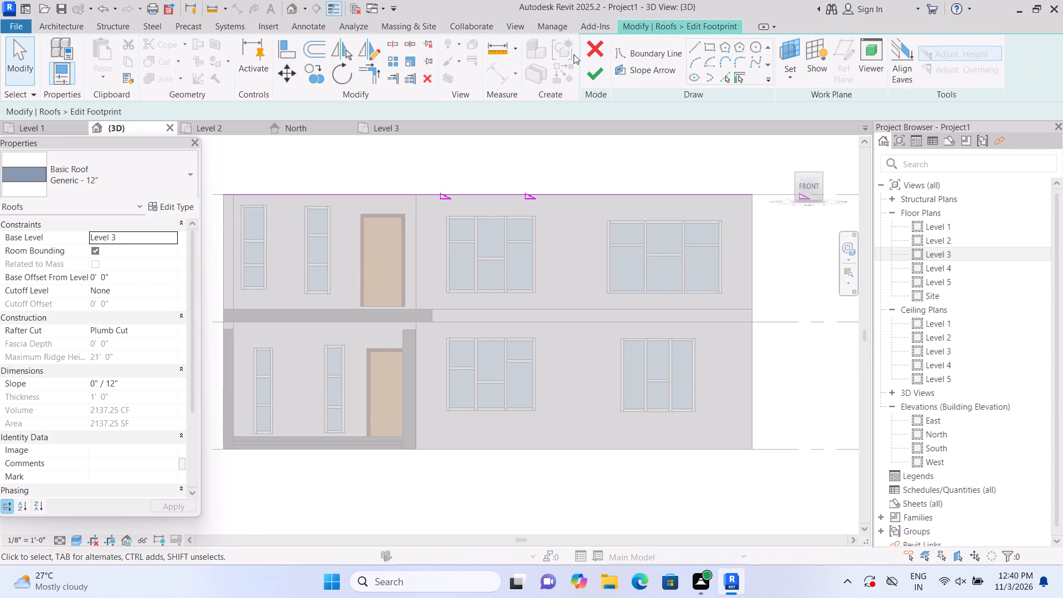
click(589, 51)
In the front view, pull the canopy's window-side end slightly back toward the porch side wall, keeping a small overhang.
scroll(288, 386, up, 6)
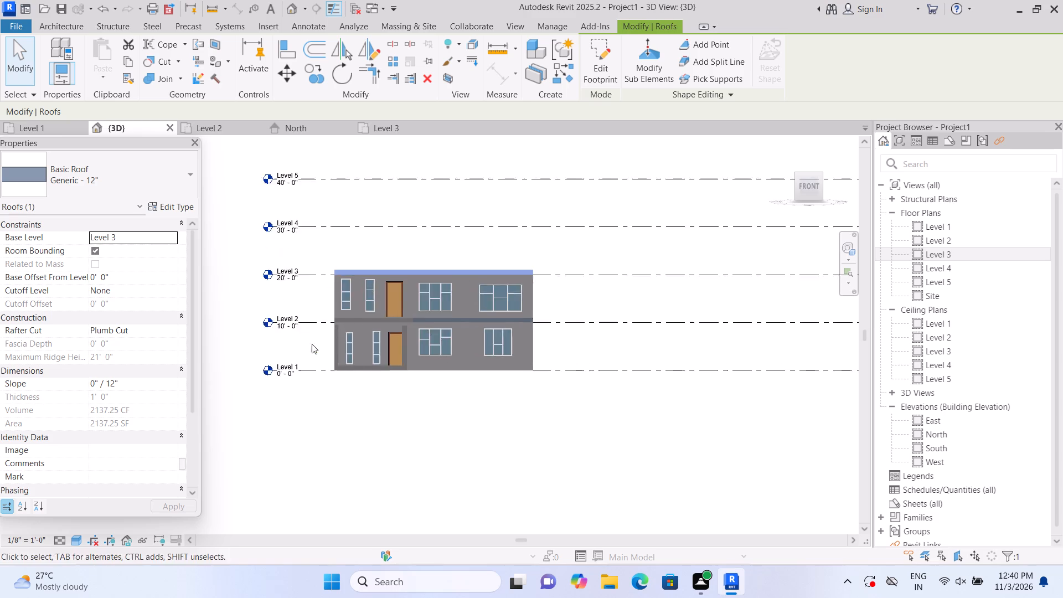
scroll(312, 344, up, 7)
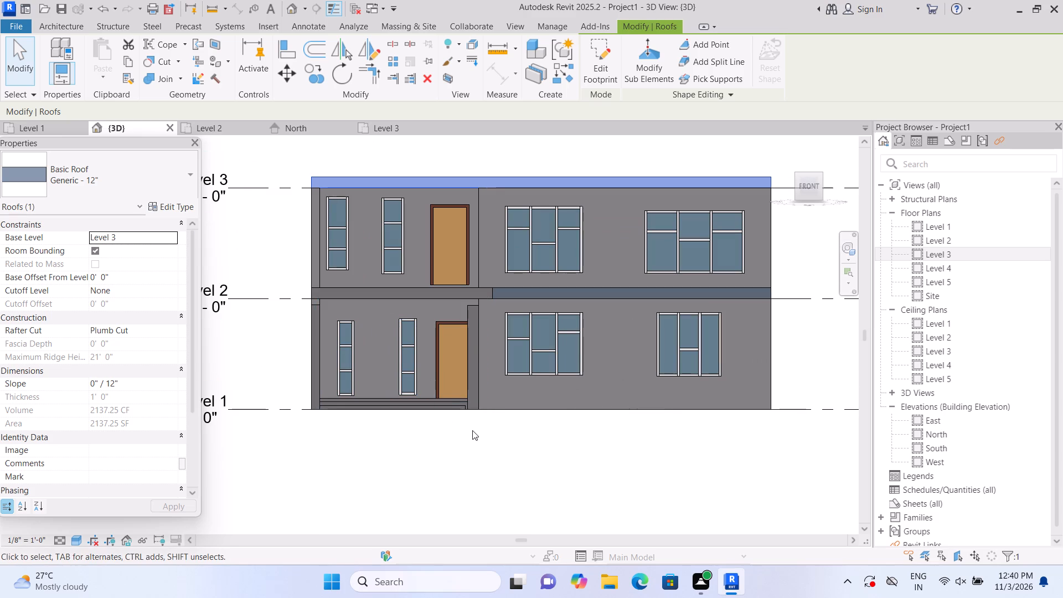
scroll(469, 345, up, 1)
middle_drag(472, 346, 461, 411)
scroll(460, 408, up, 2)
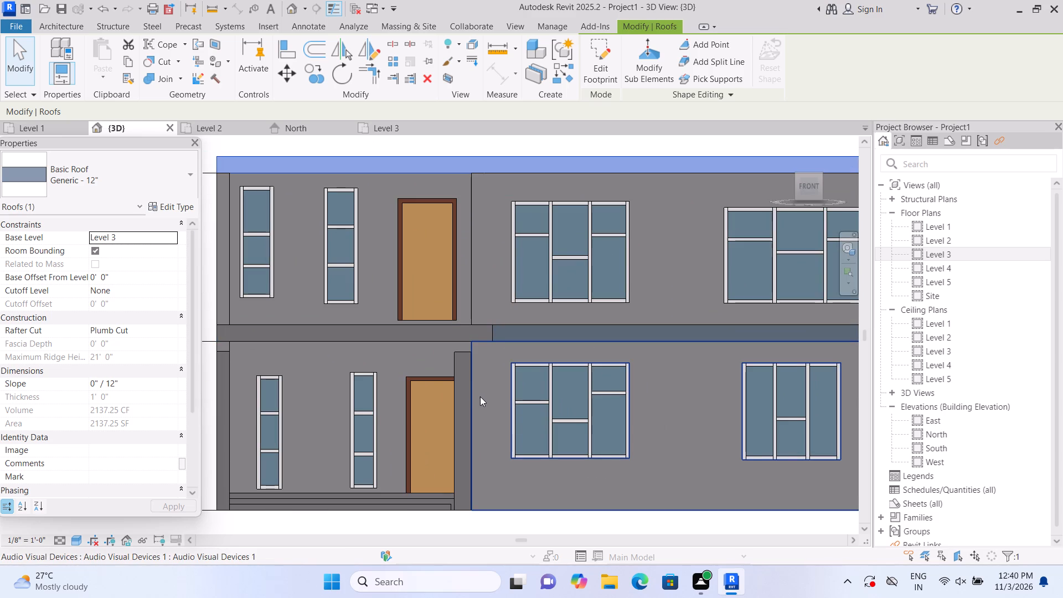
scroll(508, 391, up, 1)
middle_drag(508, 391, 579, 377)
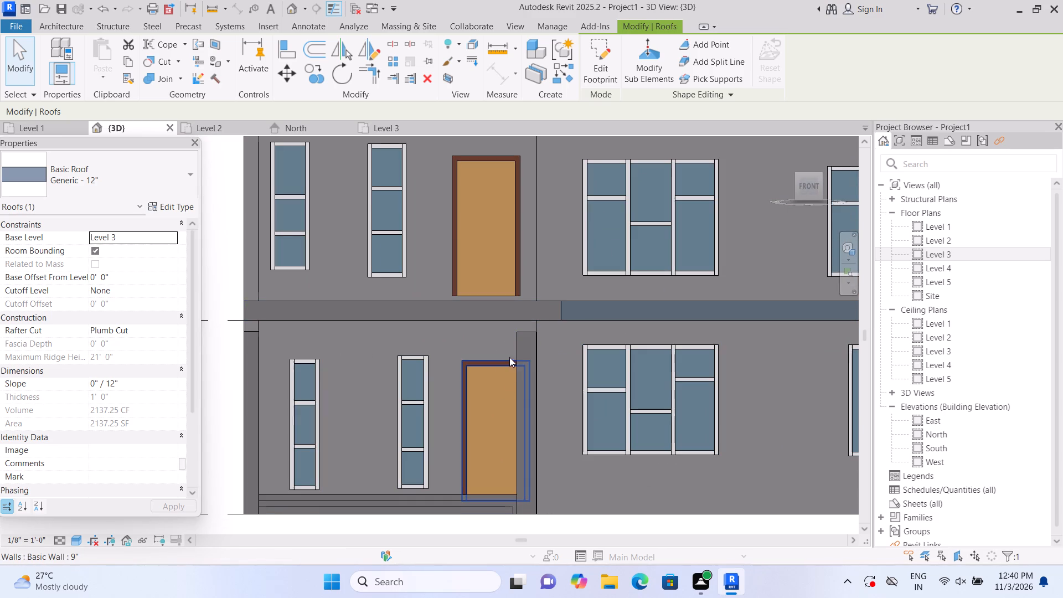
click(523, 318)
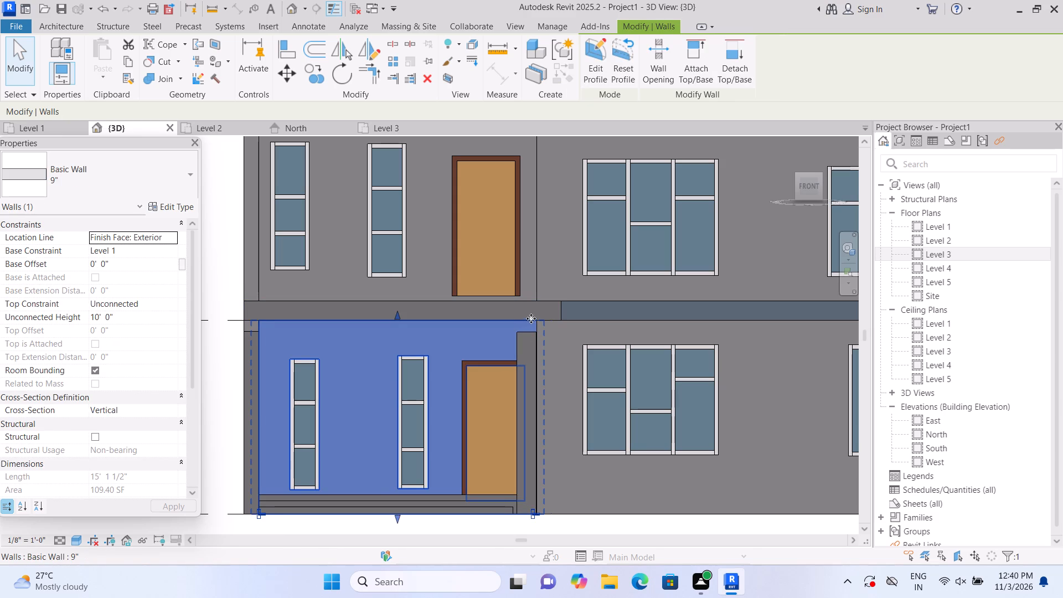
click(531, 316)
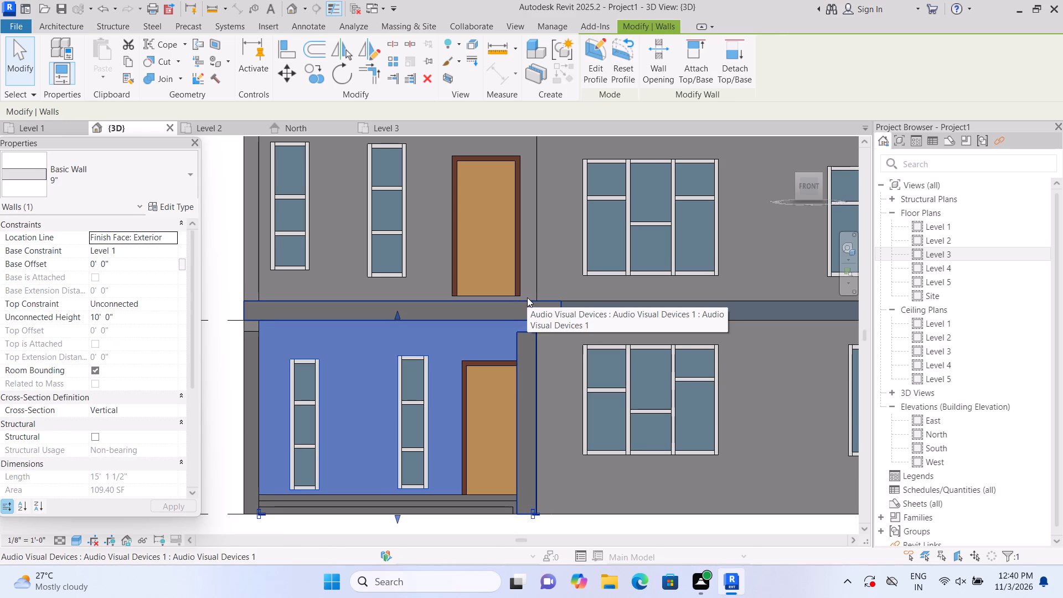
click(560, 303)
drag(564, 306, 552, 308)
Raise the top faces of both porch side walls to meet the canopy's underside at Level 2.
click(527, 326)
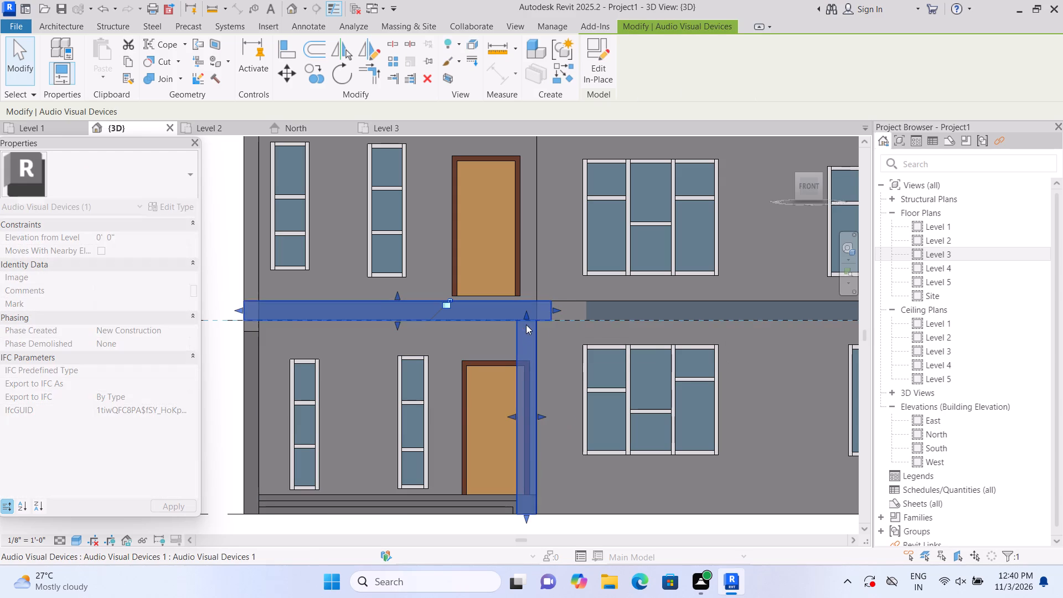
click(252, 331)
click(249, 324)
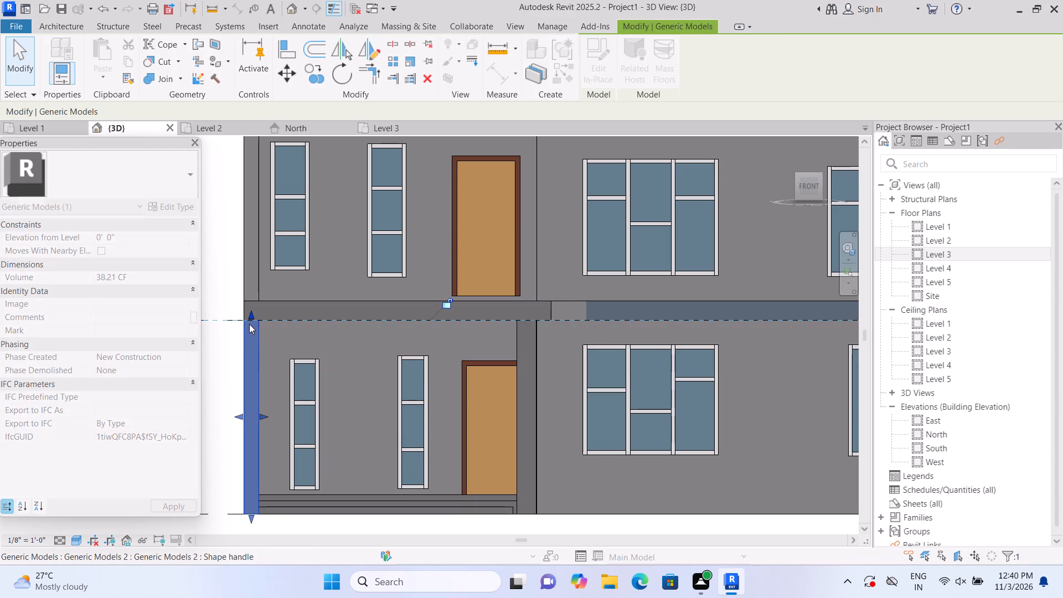
click(230, 343)
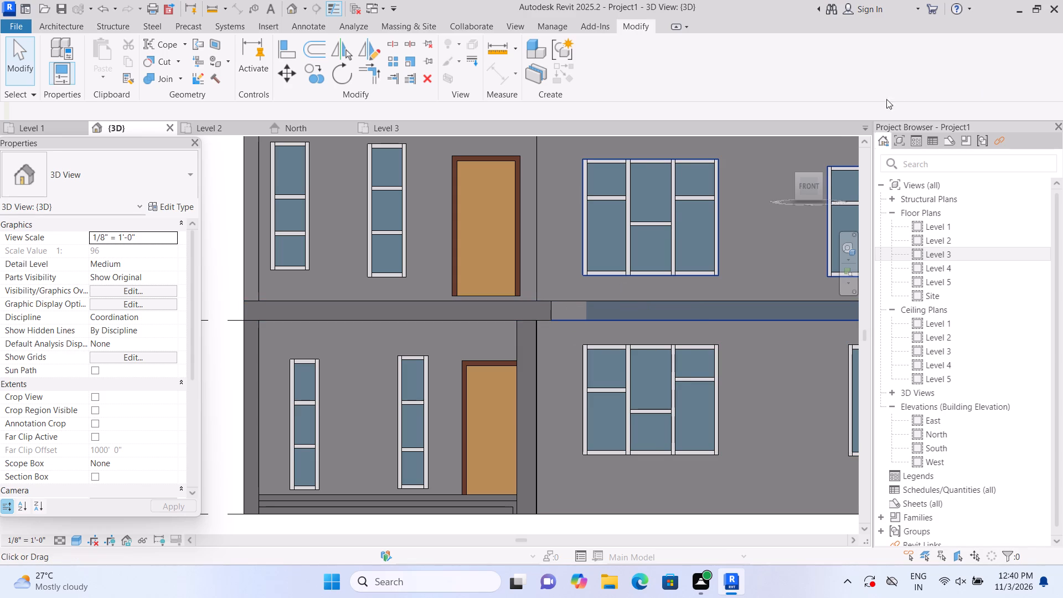
Return to the home 3D view of the porch and start a new in-place model in the Generic Models category with the default name.
click(781, 143)
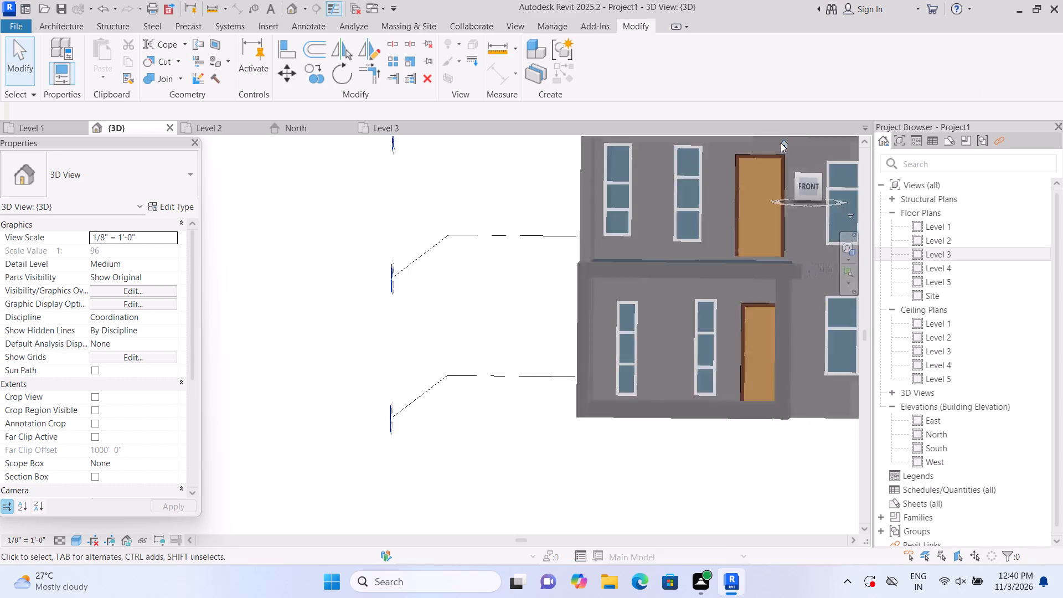
scroll(144, 358, up, 1)
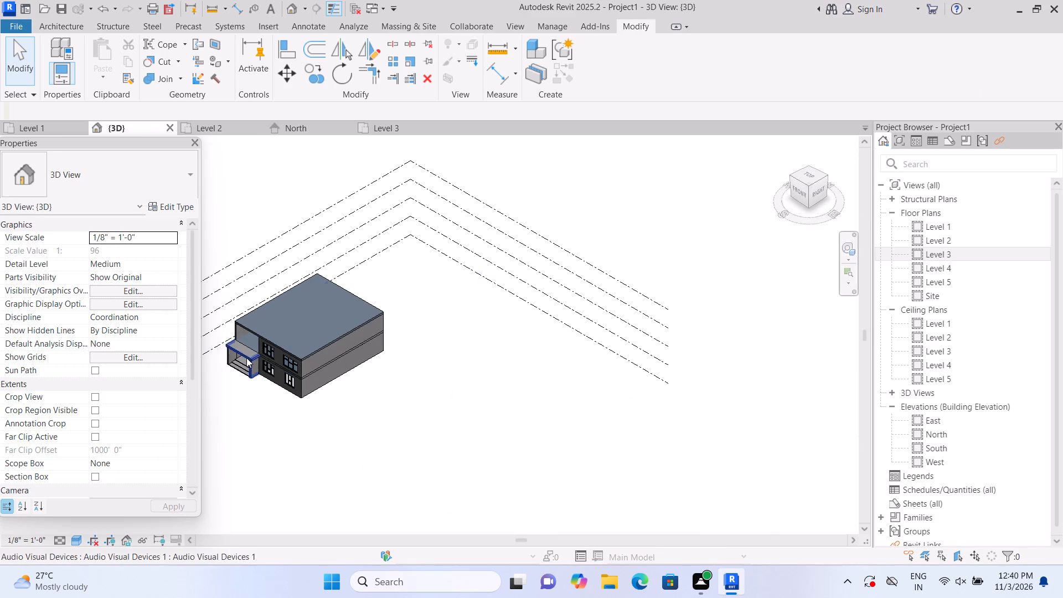
scroll(236, 362, up, 1)
middle_drag(257, 374, 343, 447)
scroll(292, 435, up, 9)
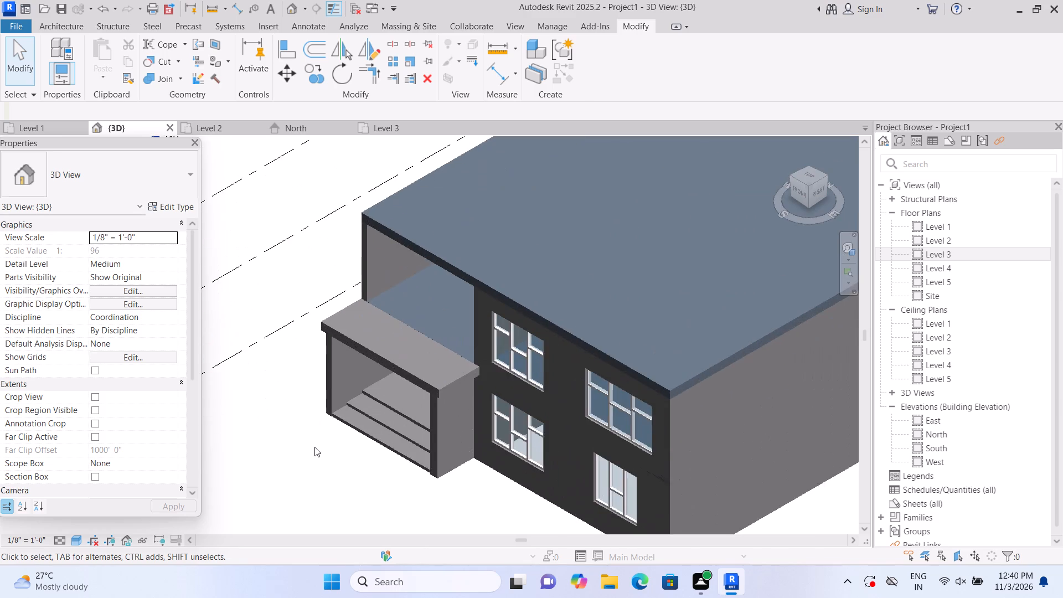
scroll(314, 447, up, 4)
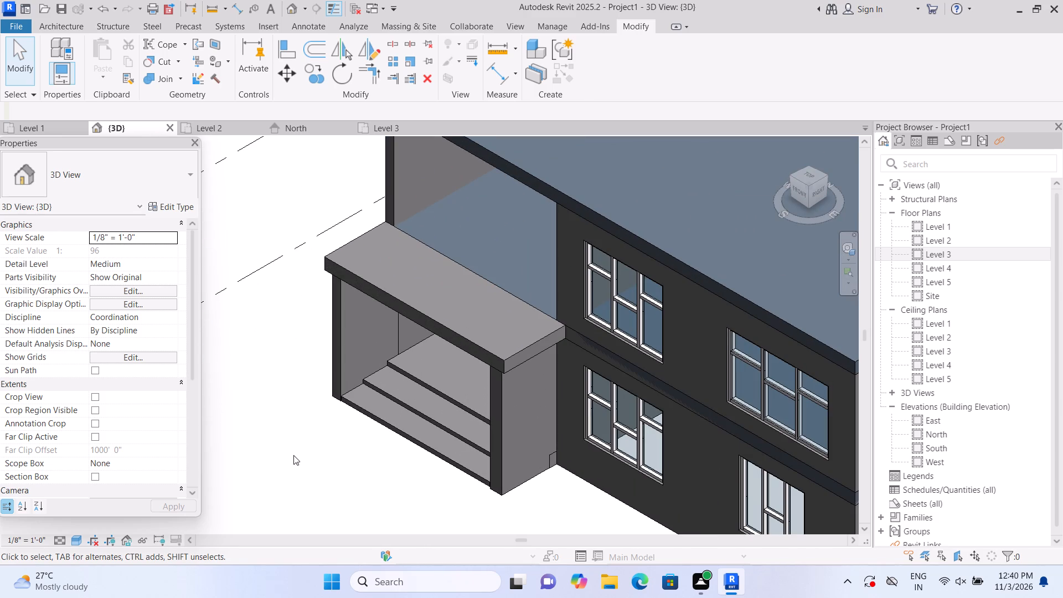
middle_drag(298, 457, 275, 474)
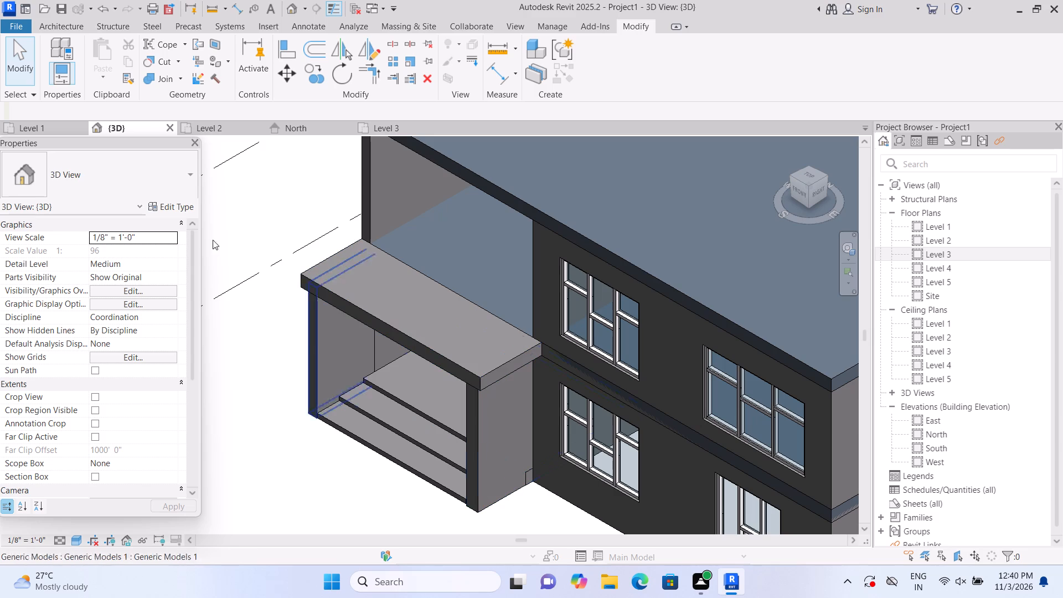
click(71, 24)
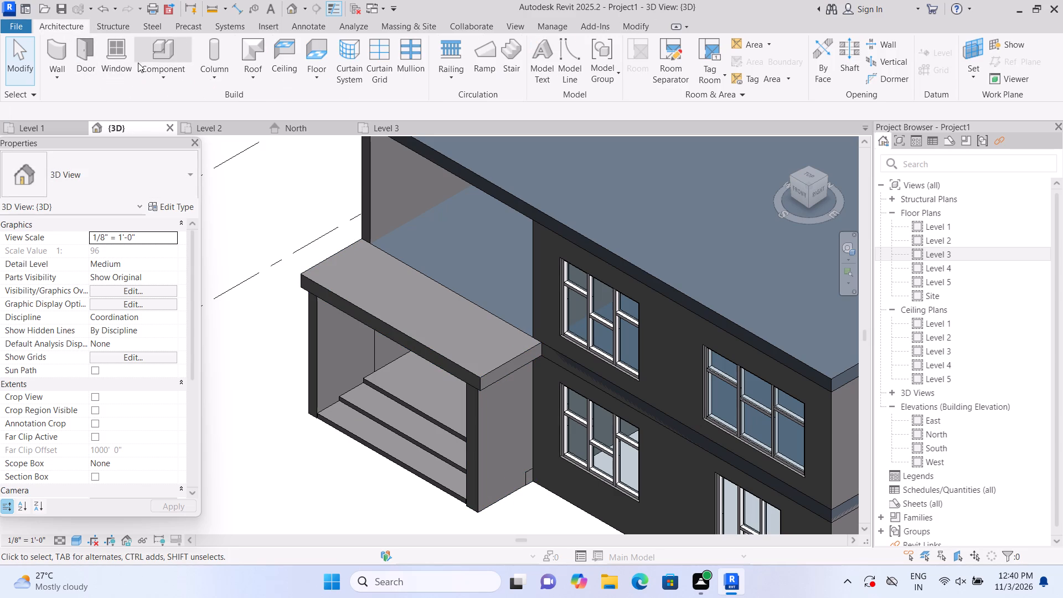
click(153, 77)
click(171, 133)
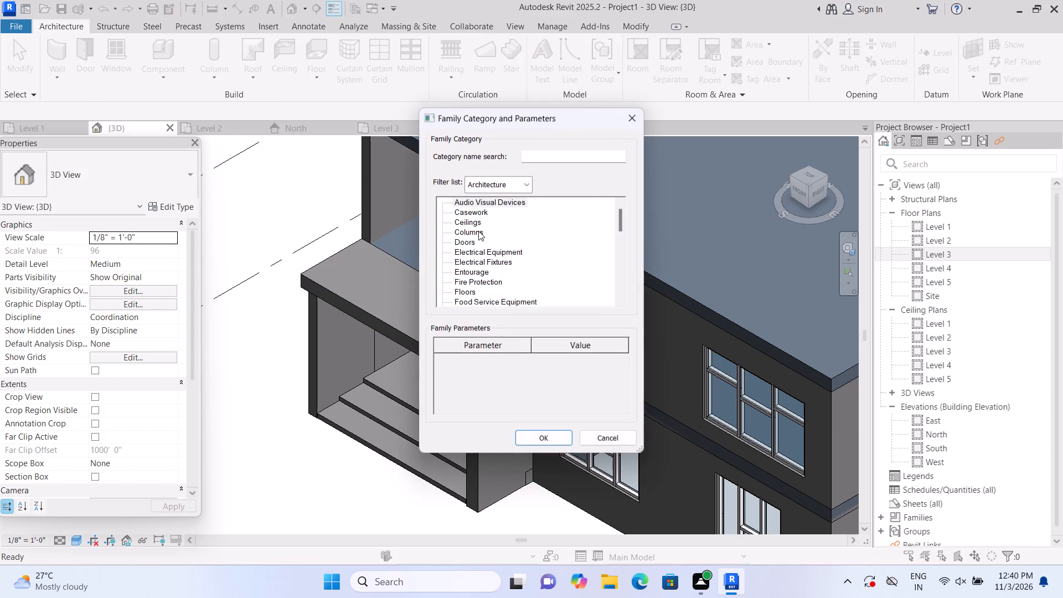
scroll(490, 261, down, 5)
click(491, 281)
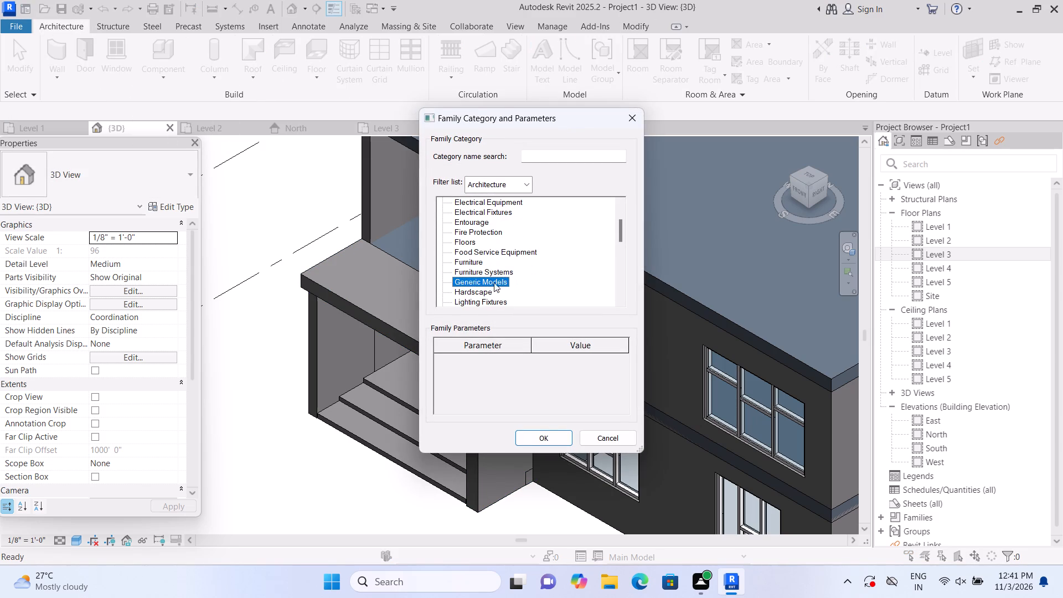
click(532, 435)
double_click(560, 307)
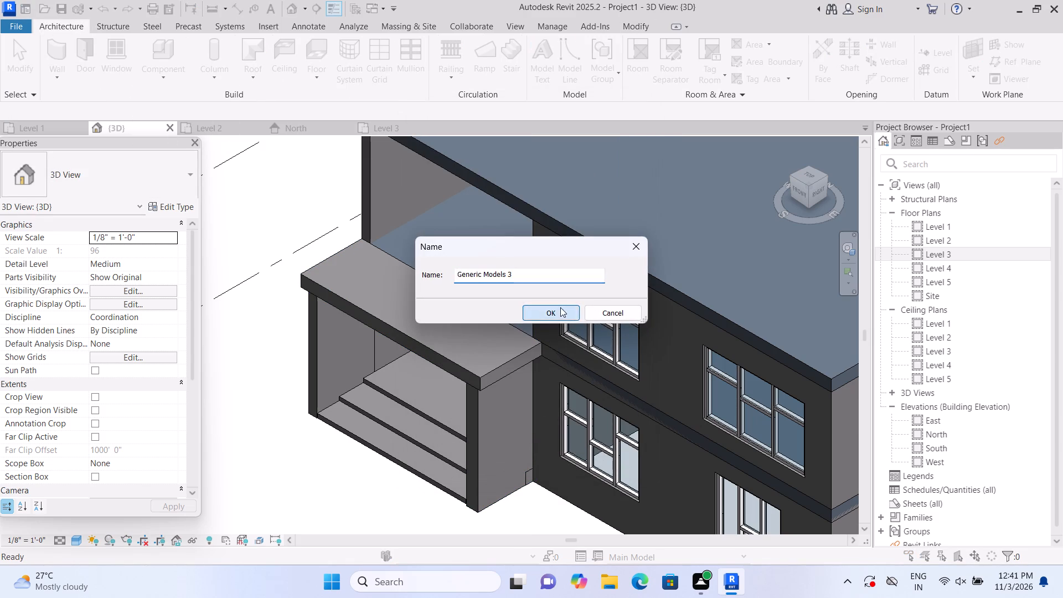
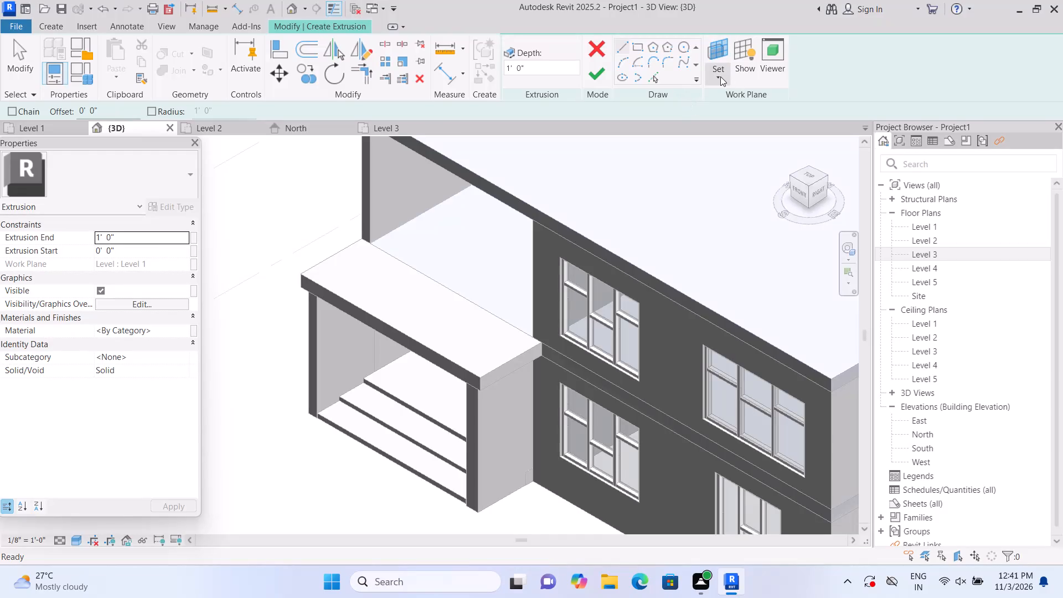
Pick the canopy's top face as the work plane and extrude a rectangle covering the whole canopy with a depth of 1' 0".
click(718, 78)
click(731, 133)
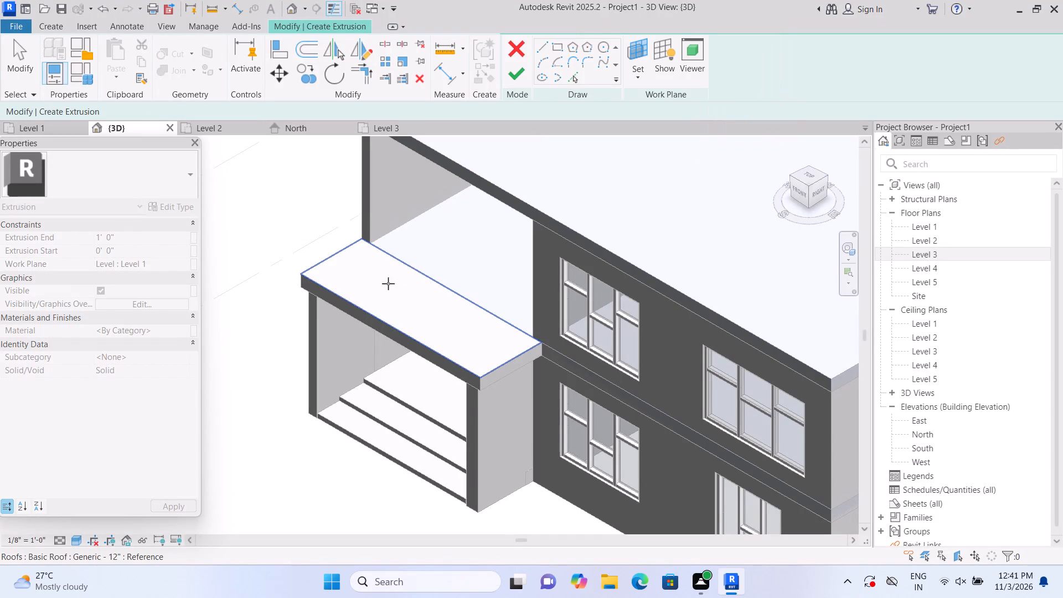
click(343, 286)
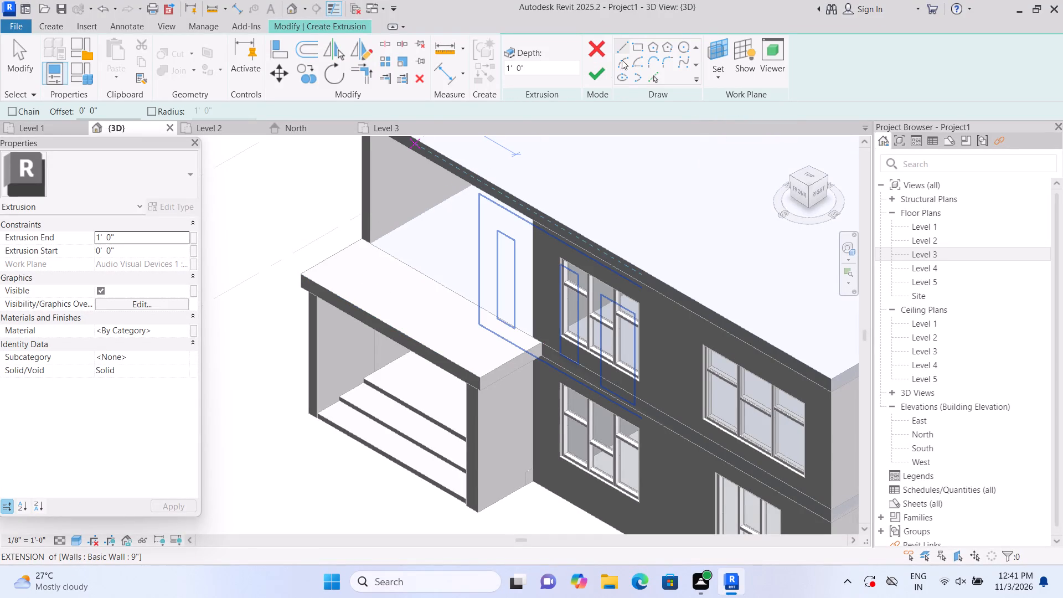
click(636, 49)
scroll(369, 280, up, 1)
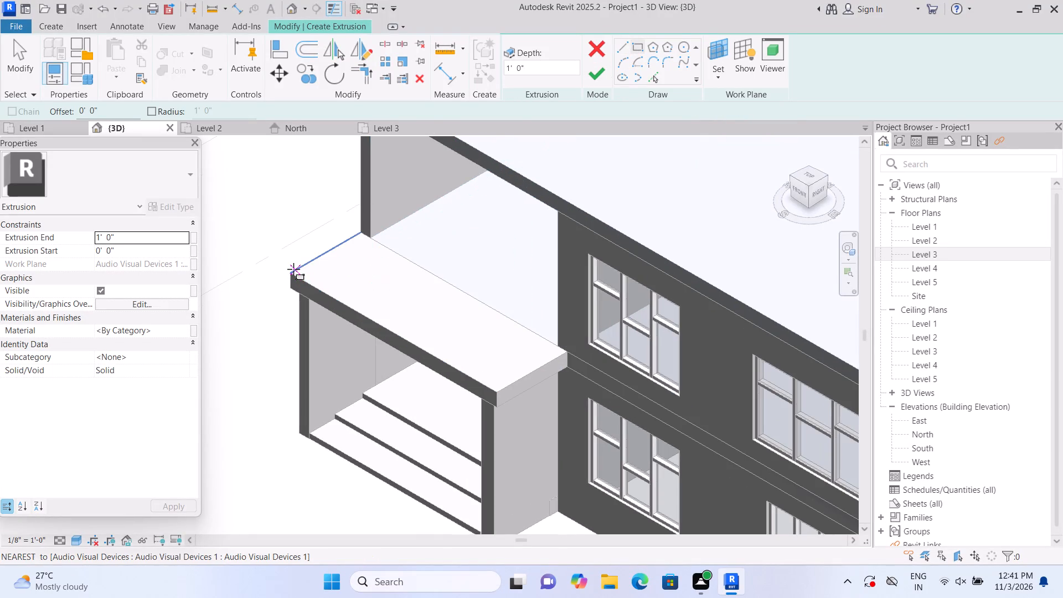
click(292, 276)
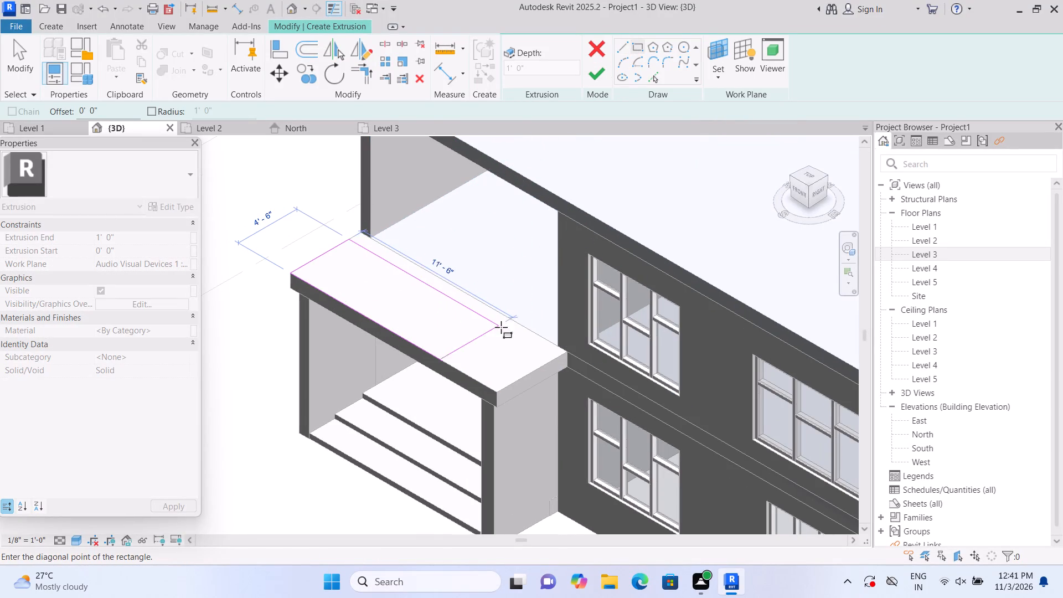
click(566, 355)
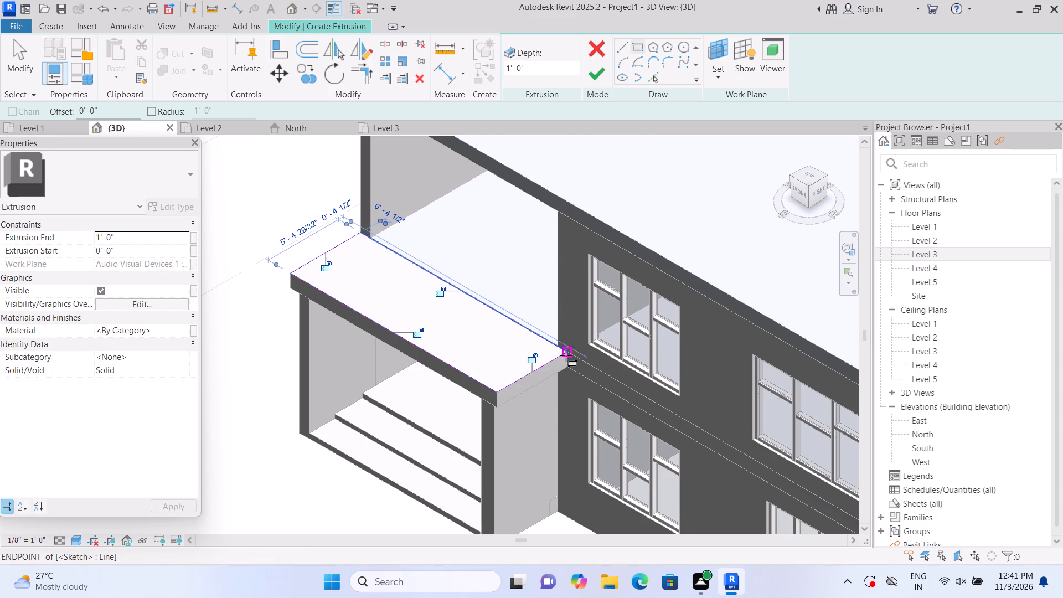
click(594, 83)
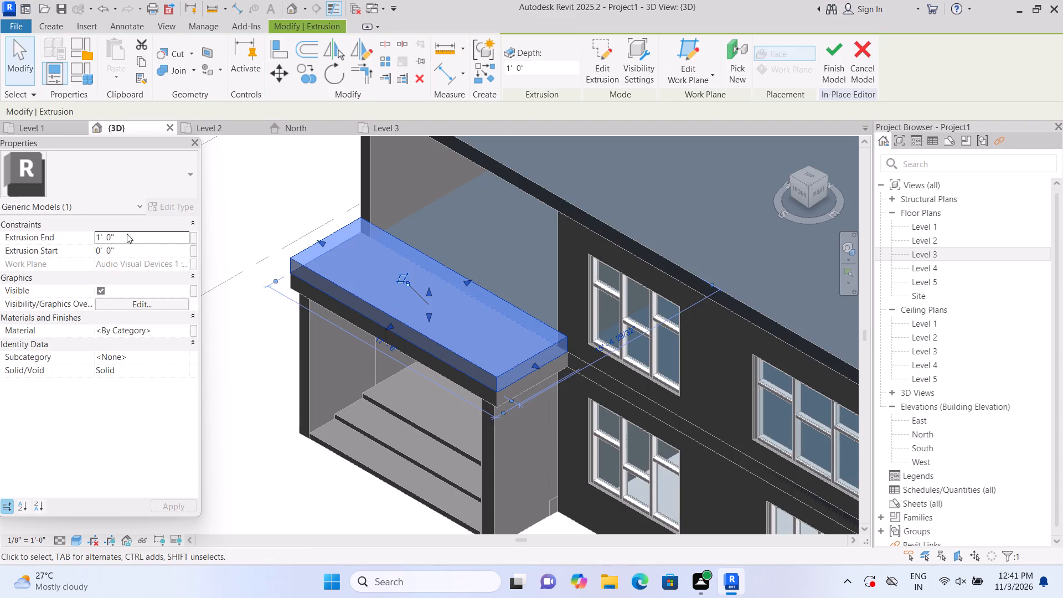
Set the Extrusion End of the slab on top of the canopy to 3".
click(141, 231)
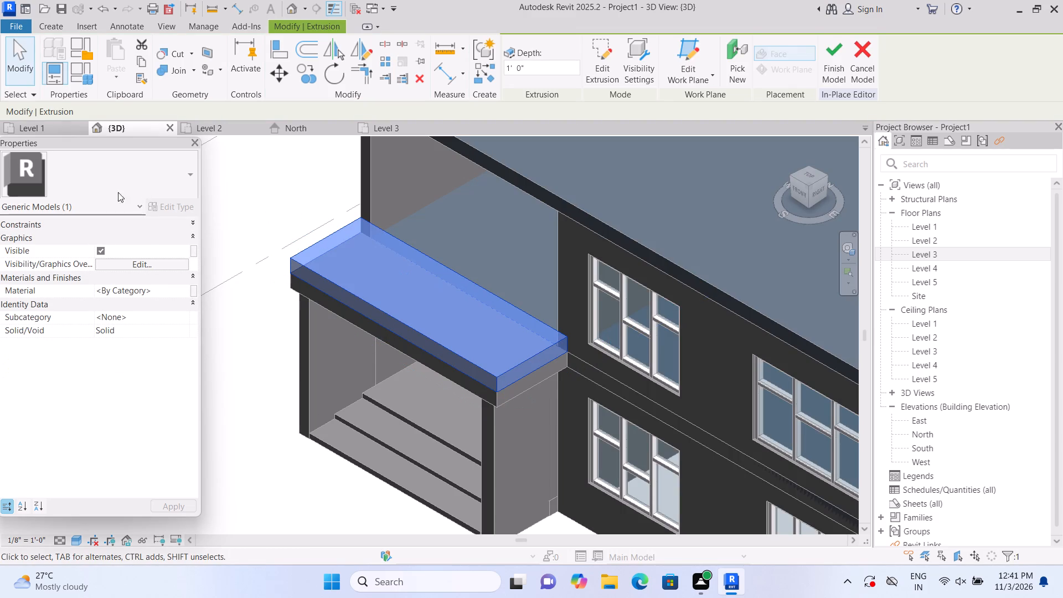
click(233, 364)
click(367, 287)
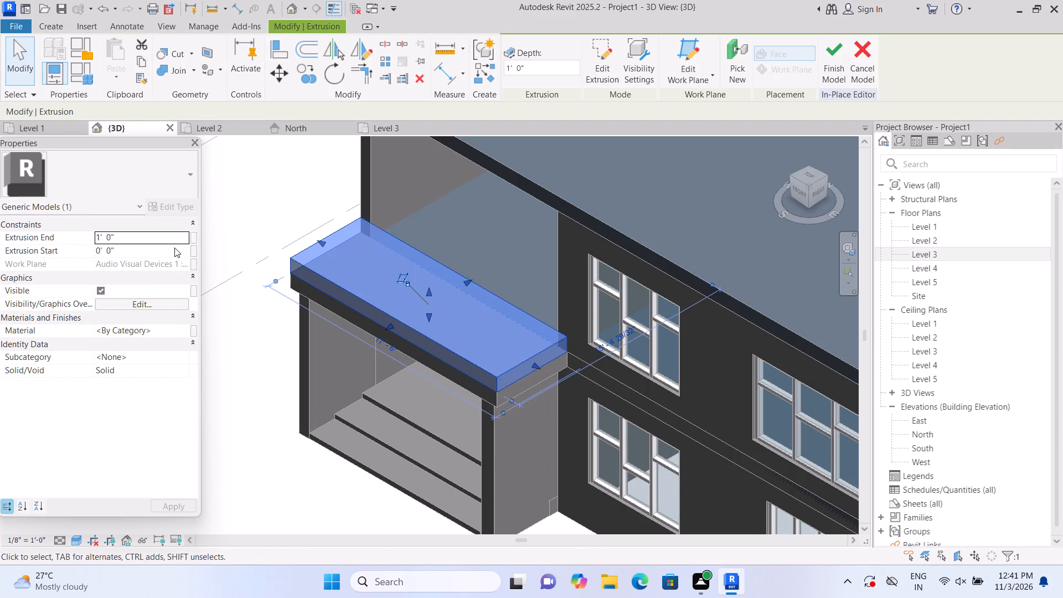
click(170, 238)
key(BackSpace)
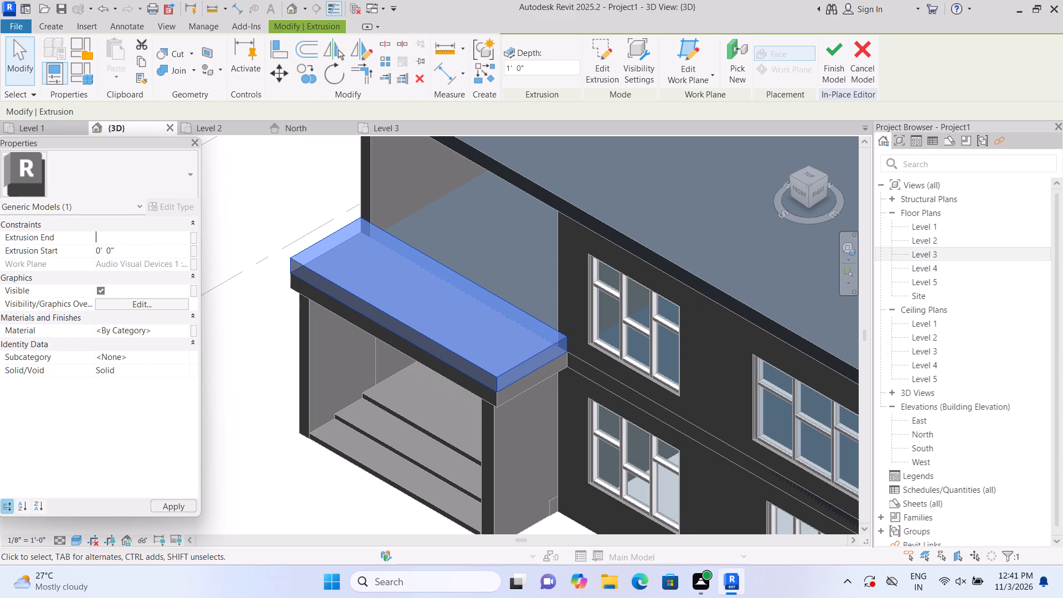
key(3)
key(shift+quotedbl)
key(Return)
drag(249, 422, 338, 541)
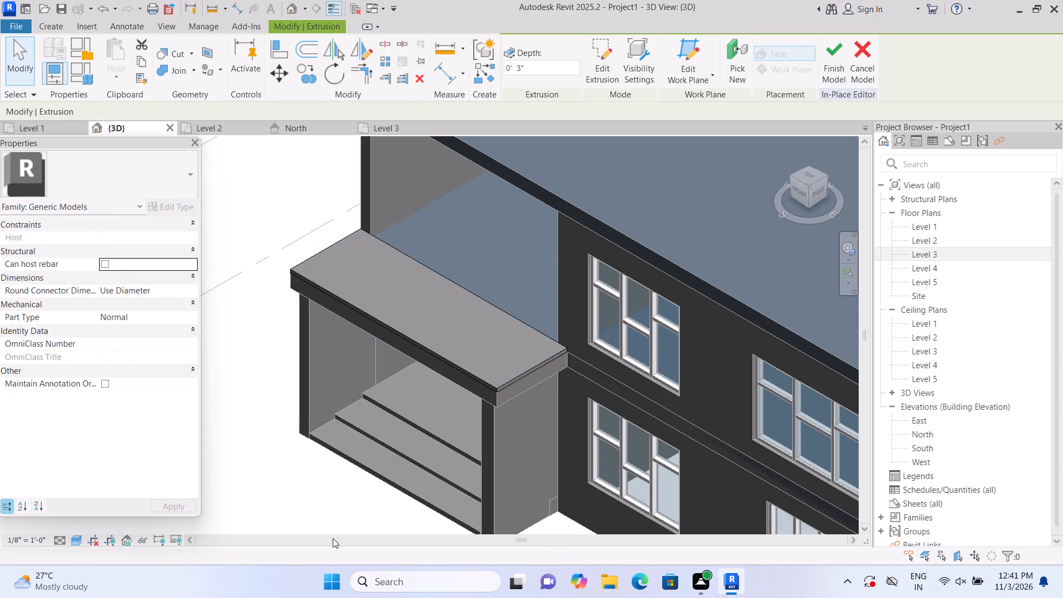
Examine the thin slab on top of the porch canopy from the front.
click(801, 189)
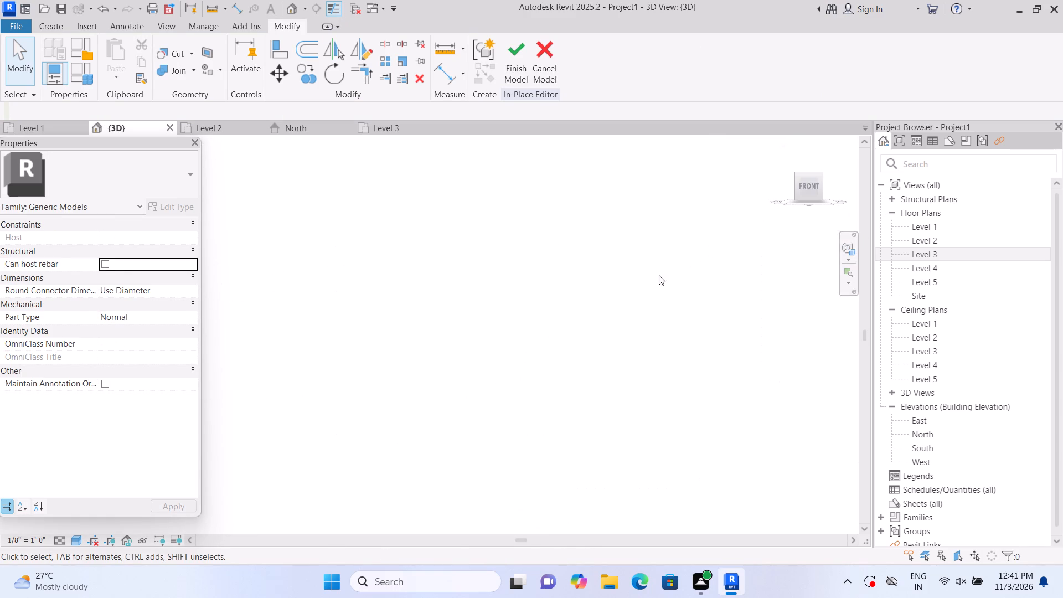
scroll(325, 339, up, 14)
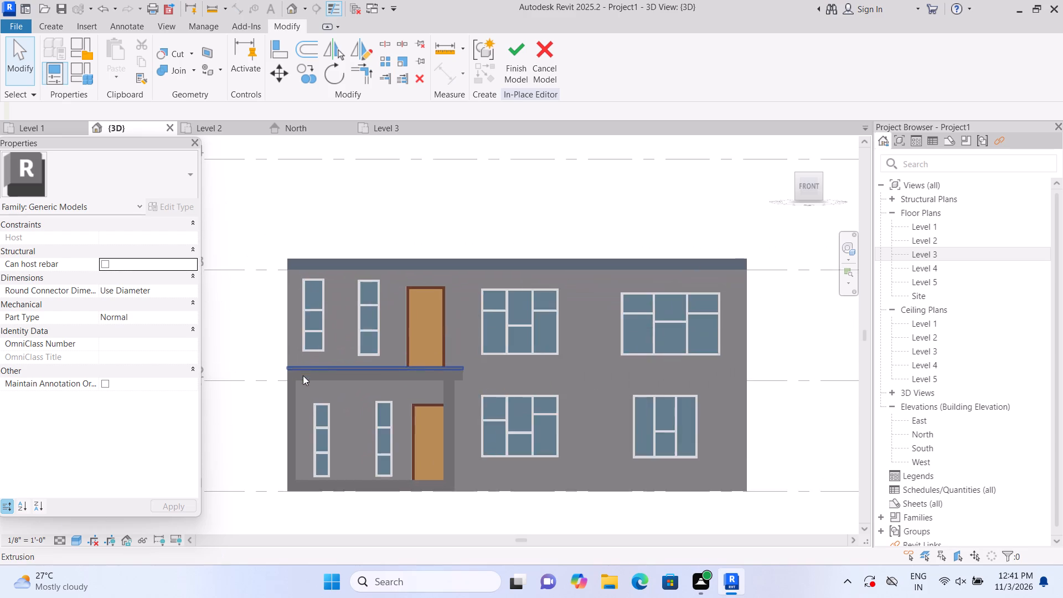
scroll(303, 375, up, 3)
middle_drag(310, 373, 337, 324)
scroll(339, 327, up, 3)
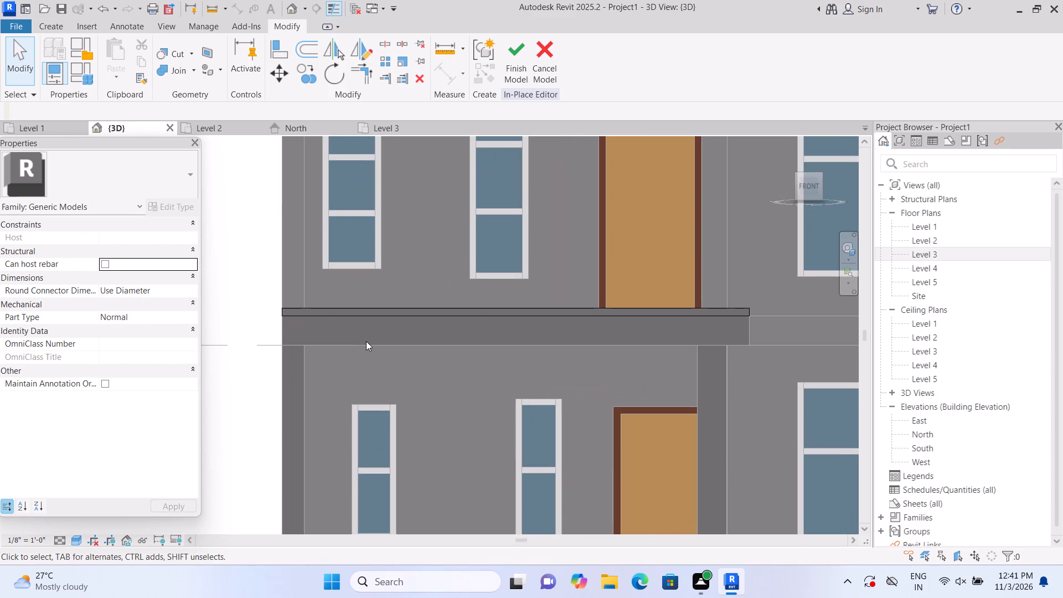
middle_drag(368, 347, 373, 294)
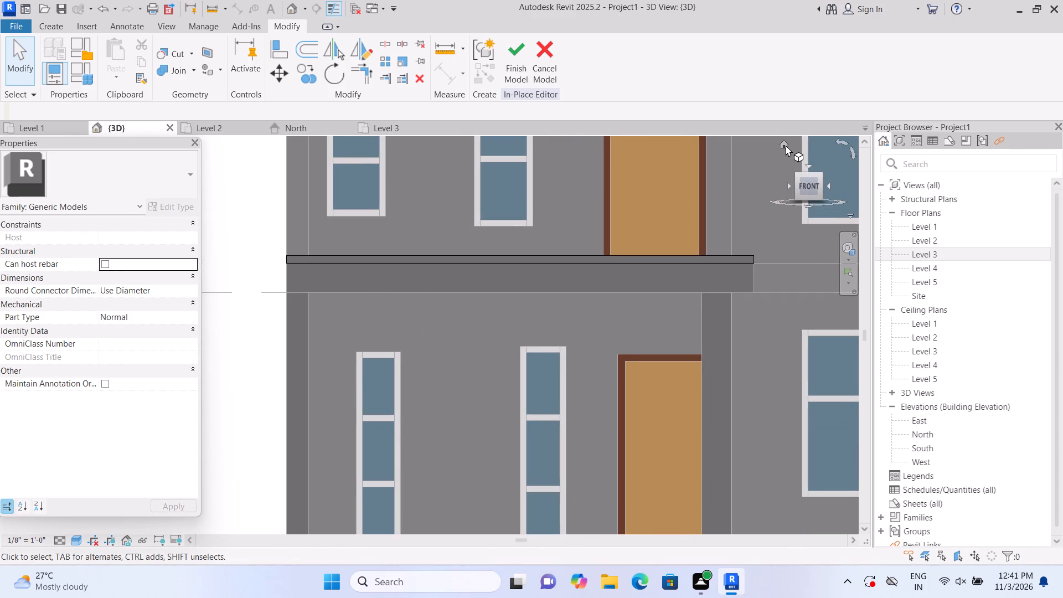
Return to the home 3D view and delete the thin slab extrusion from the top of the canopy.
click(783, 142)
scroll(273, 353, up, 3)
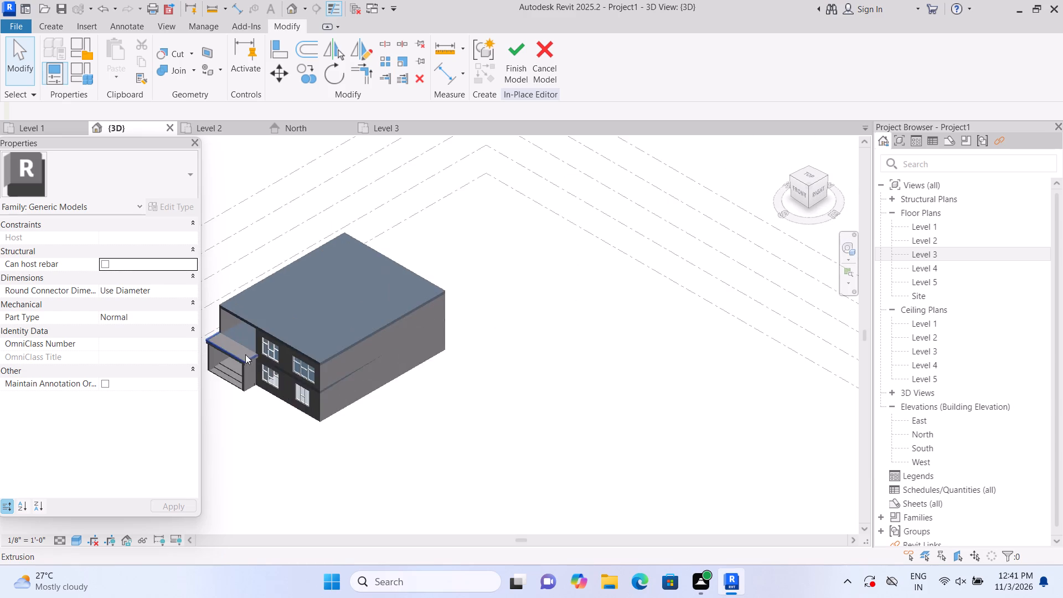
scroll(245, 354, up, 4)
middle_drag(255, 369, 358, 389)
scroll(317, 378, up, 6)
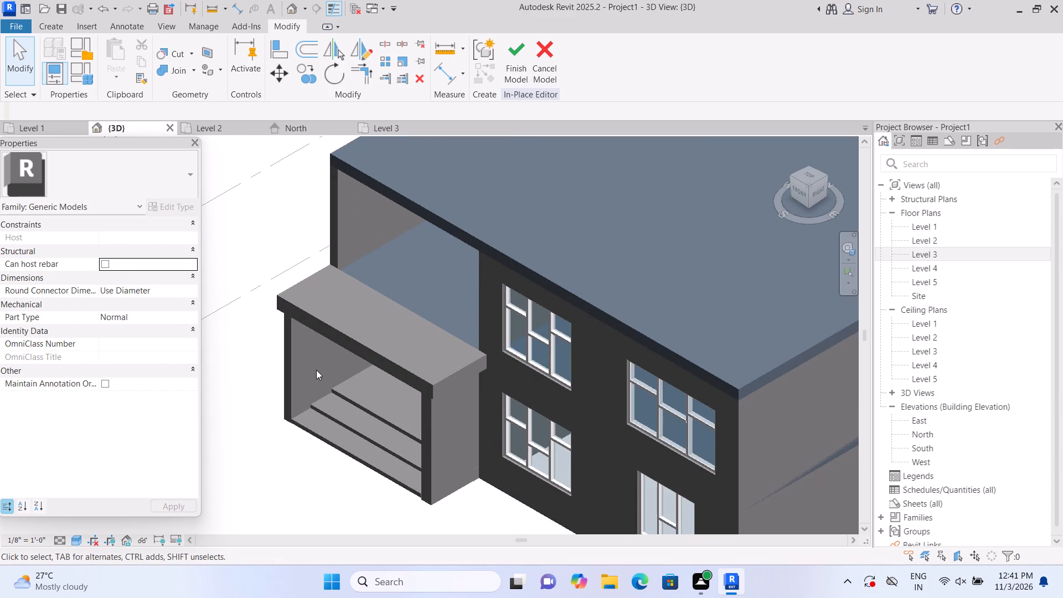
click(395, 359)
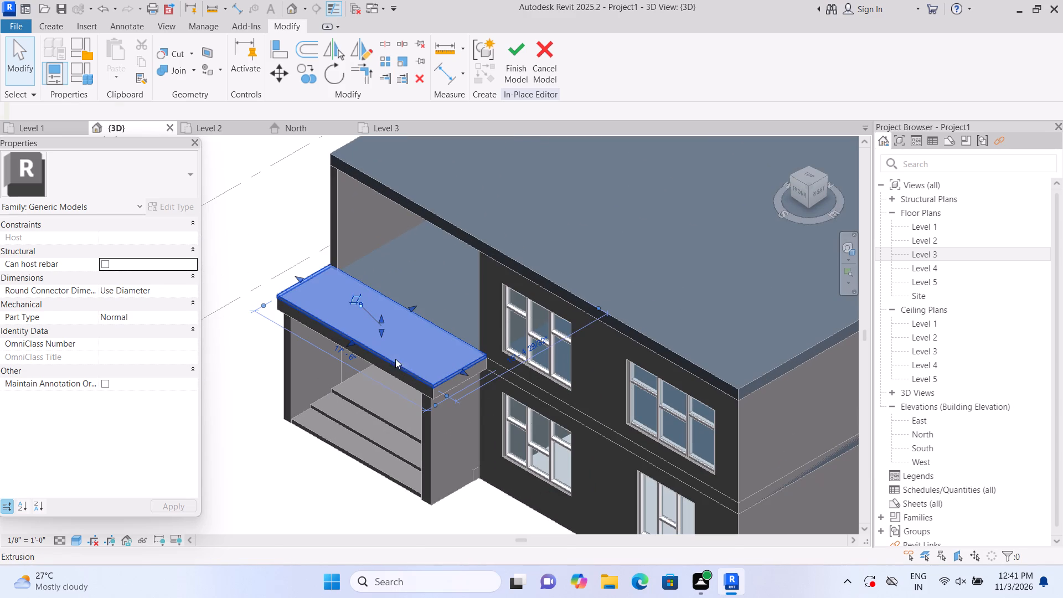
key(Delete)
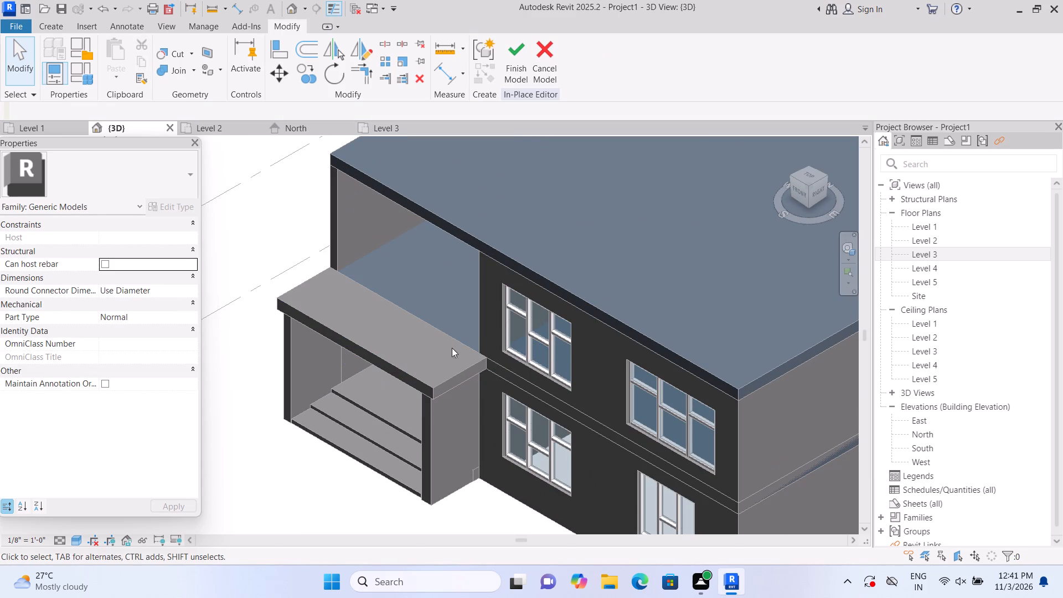
Switch to the front view and finish the empty in-place model, agreeing to its deletion.
click(800, 187)
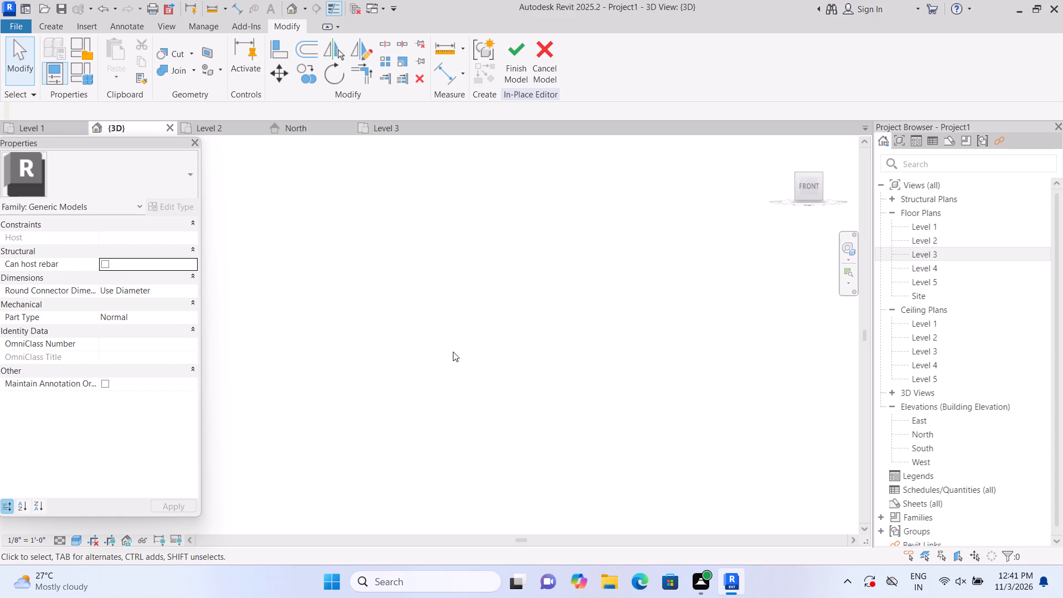
scroll(318, 382, up, 10)
scroll(329, 315, up, 2)
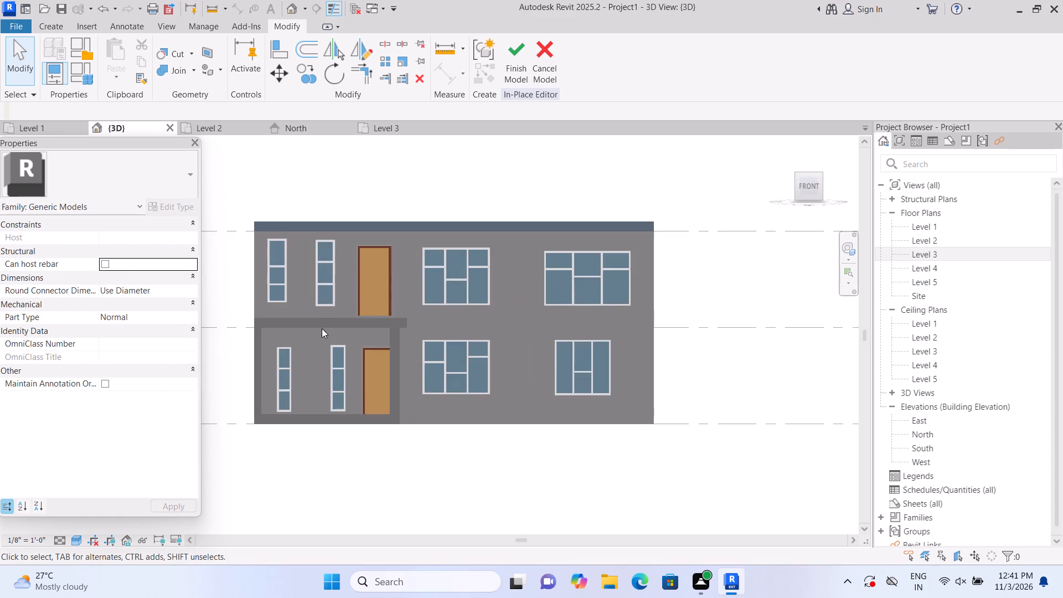
middle_drag(345, 340, 445, 354)
scroll(445, 343, up, 1)
click(442, 338)
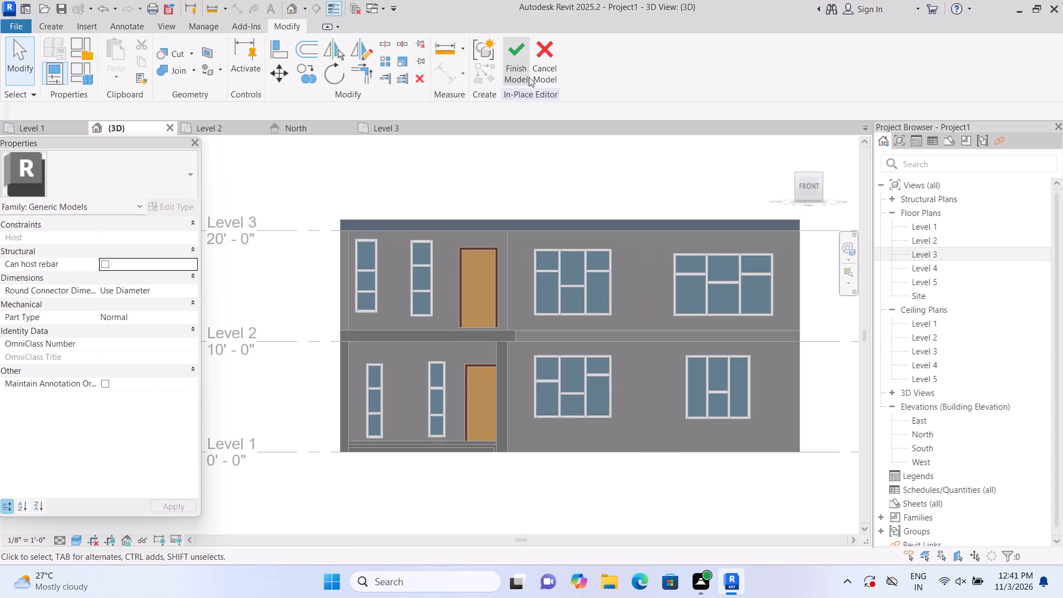
click(523, 71)
click(557, 301)
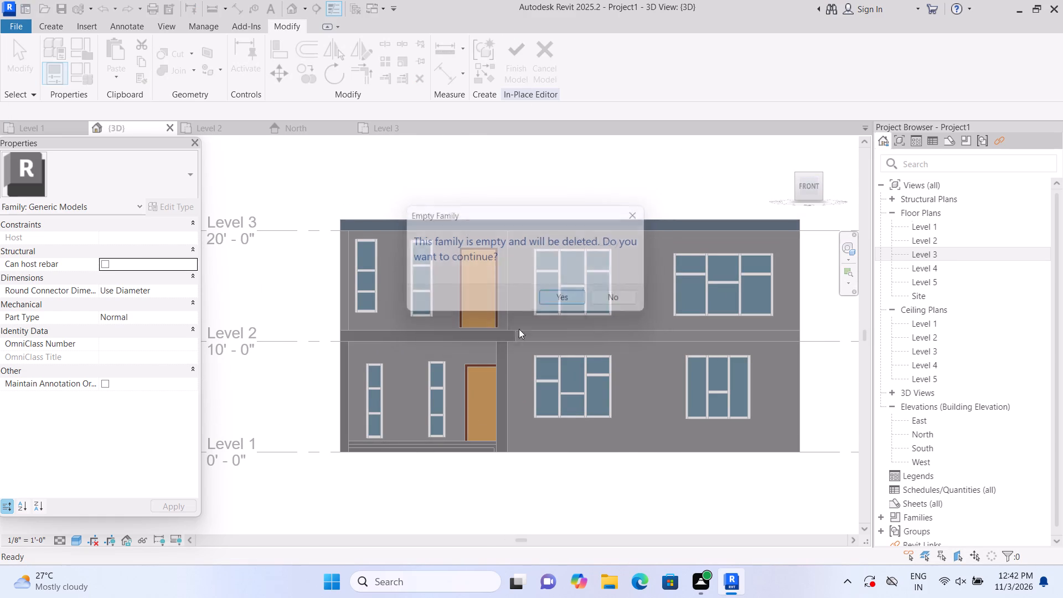
Lower the top faces of both porch side walls a little below the canopy's underside.
click(460, 334)
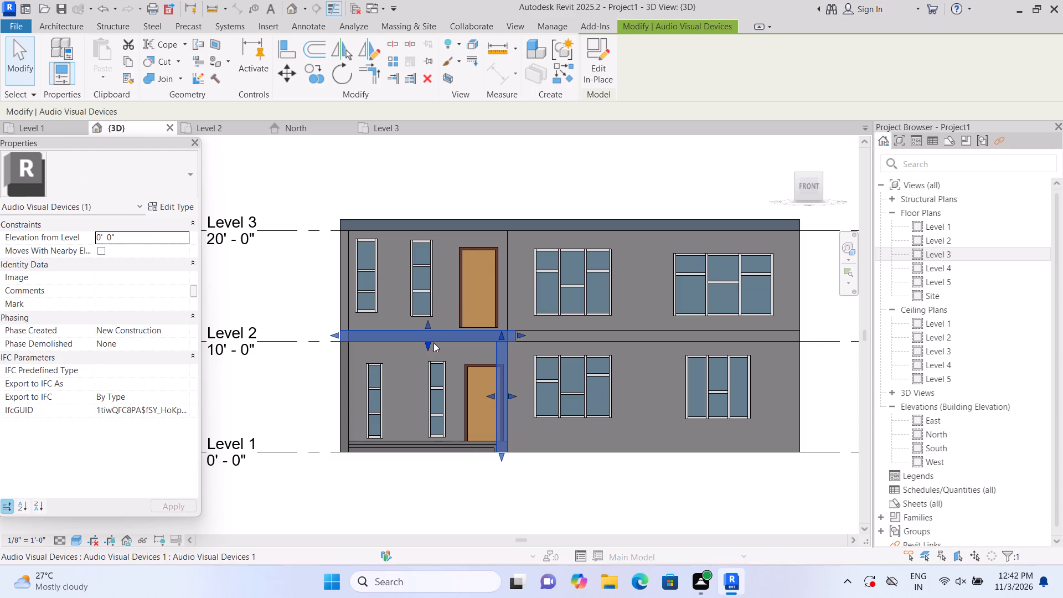
click(334, 368)
scroll(339, 372, up, 2)
drag(345, 324, 344, 349)
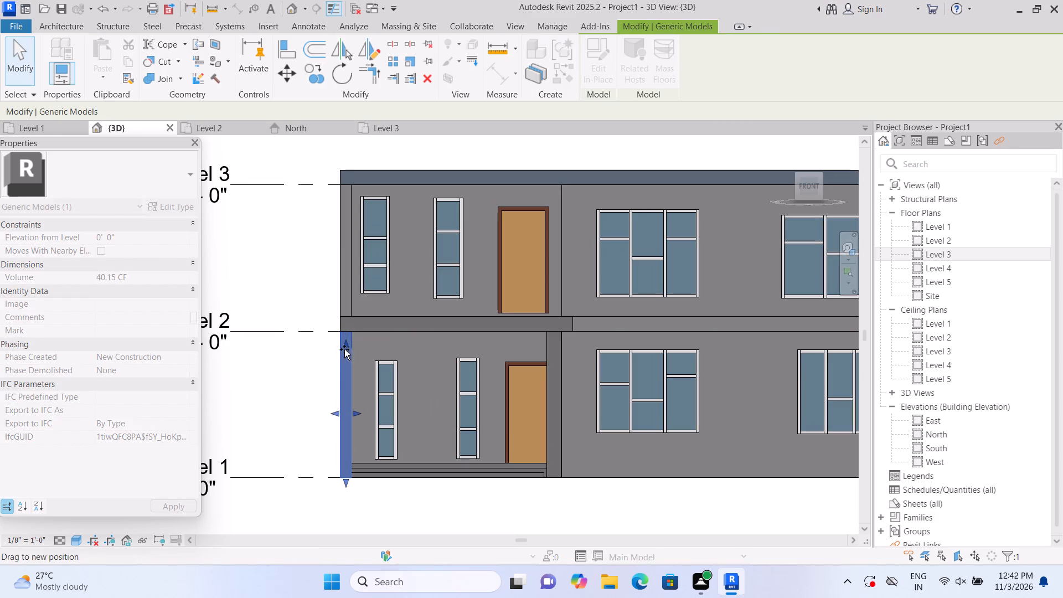
drag(344, 349, 344, 351)
click(548, 342)
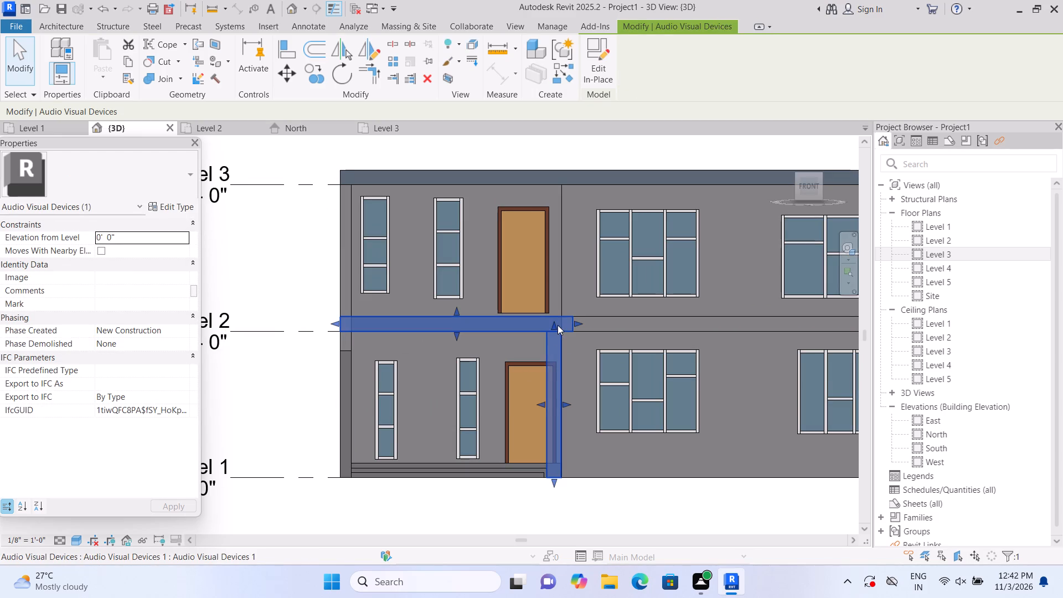
drag(556, 324, 556, 358)
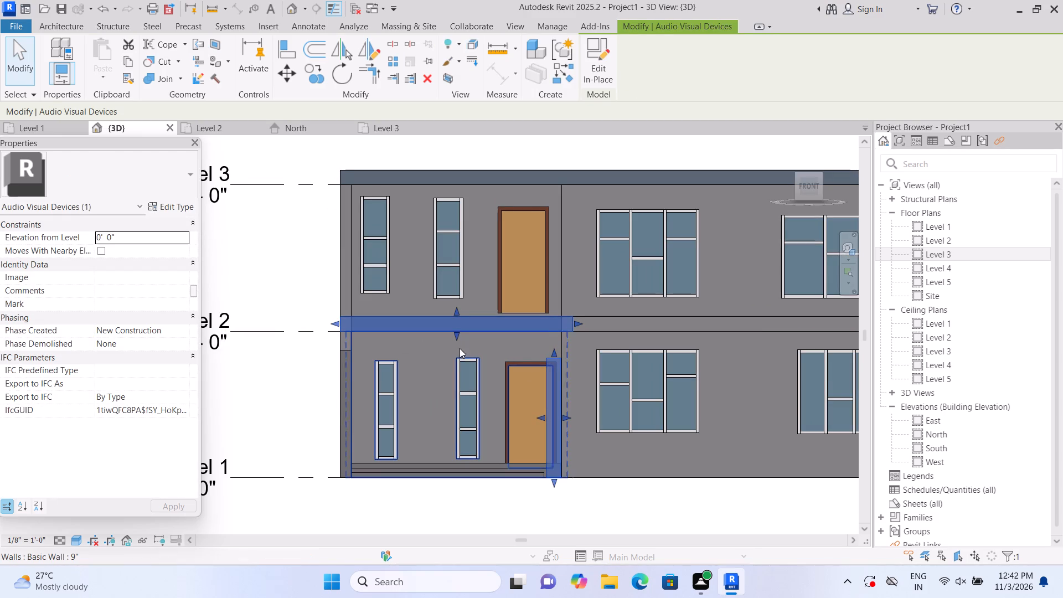
Lower the canopy's underside toward the side walls and bring its top face down to Level 2.
drag(455, 332, 457, 349)
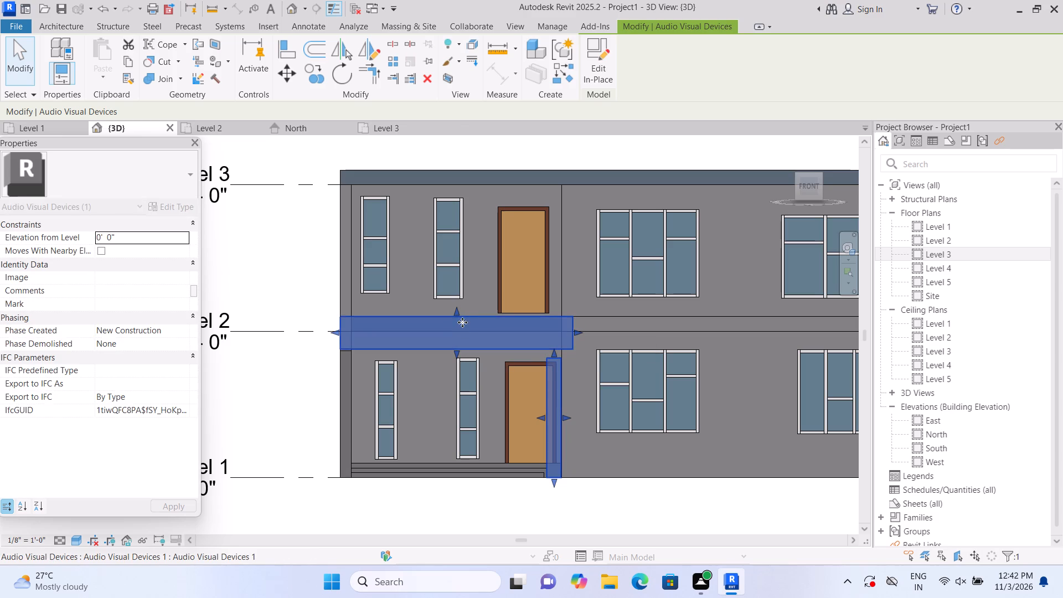
drag(457, 309, 458, 333)
click(458, 333)
click(291, 394)
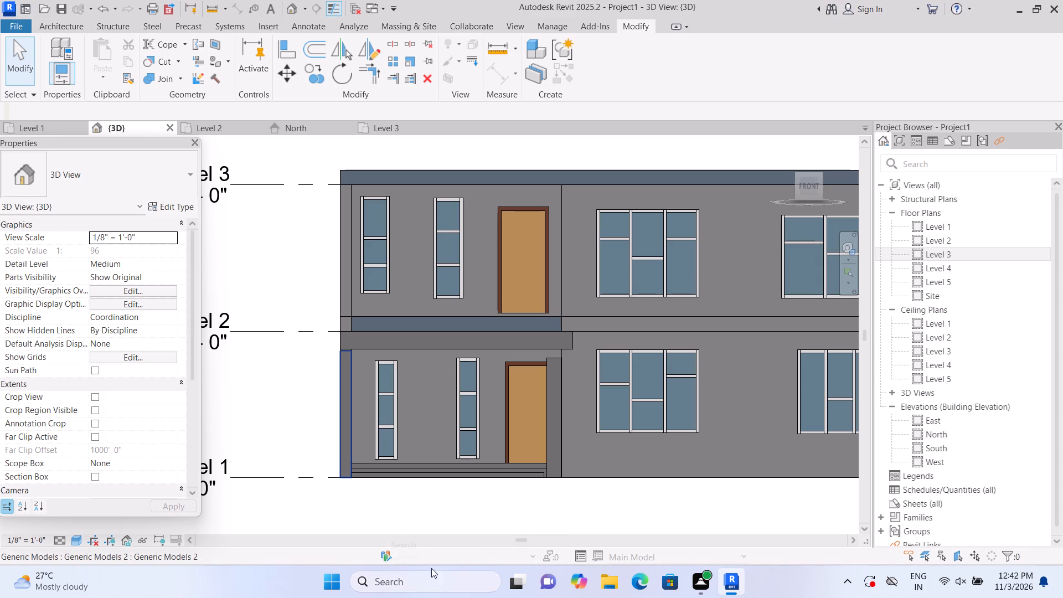
Adjust the top faces of both porch side walls to meet the lowered canopy's underside.
scroll(456, 391, up, 1)
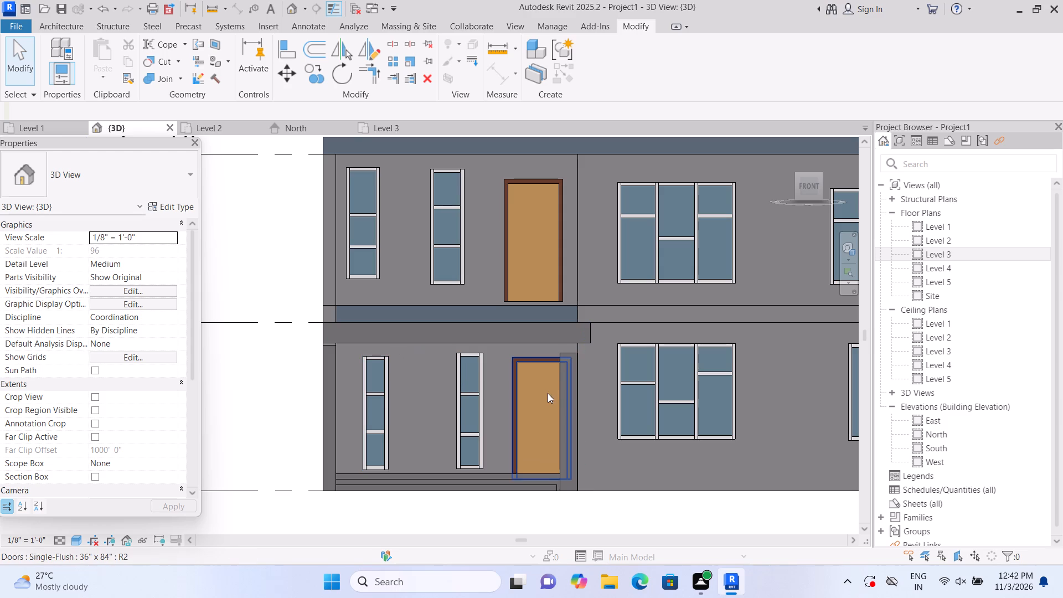
click(566, 382)
click(570, 347)
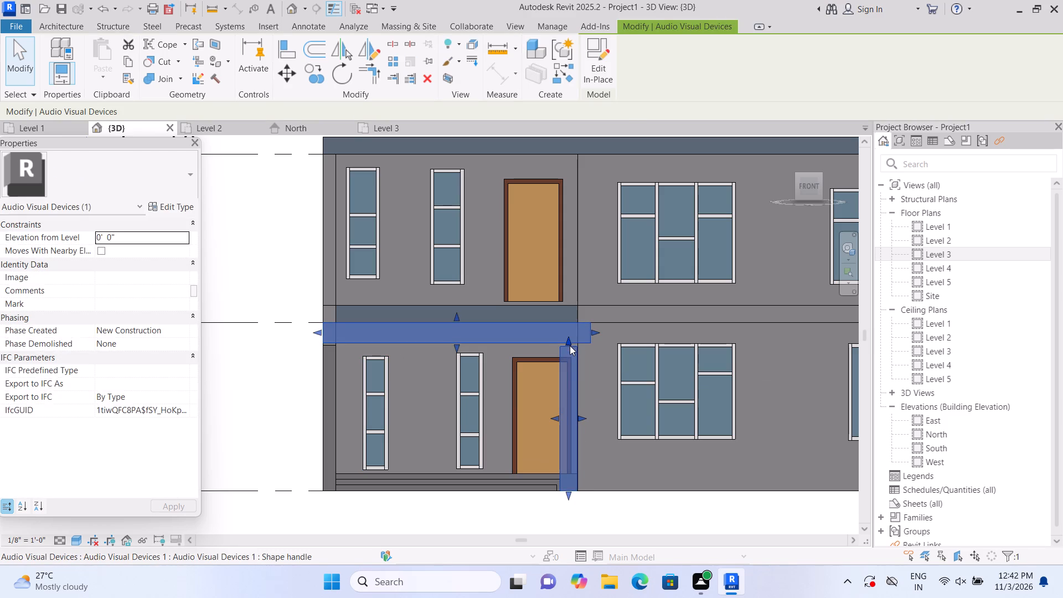
click(570, 342)
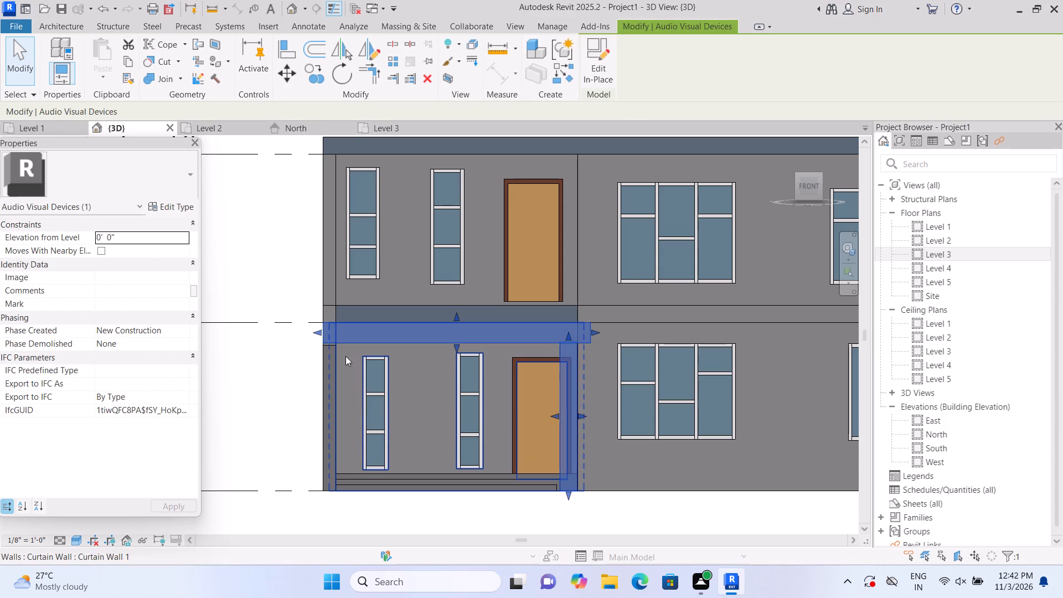
click(327, 355)
click(330, 337)
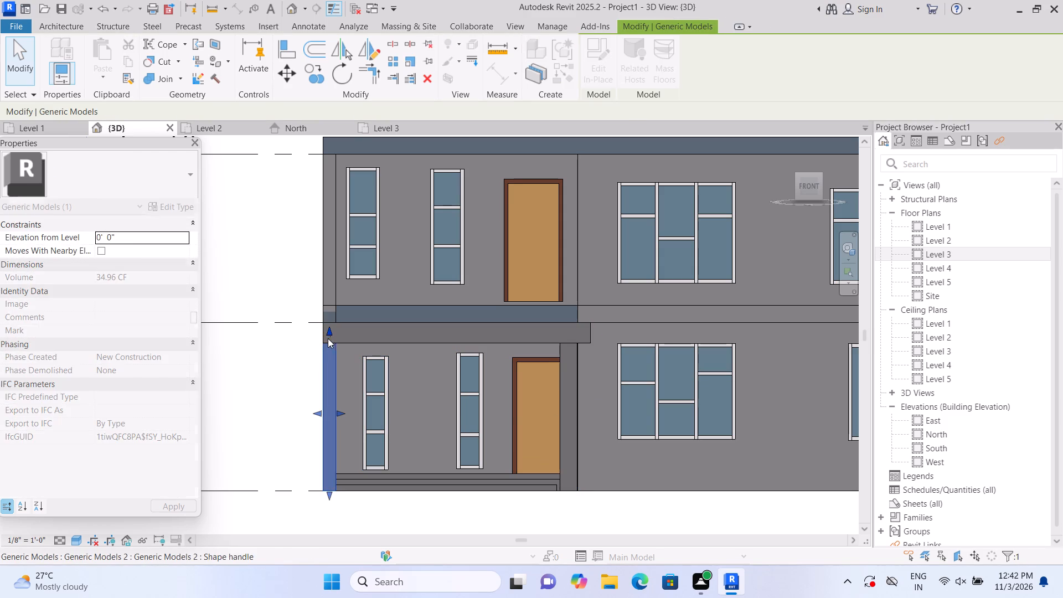
click(266, 360)
Align the canopy's top face with the Level 2 line.
click(434, 327)
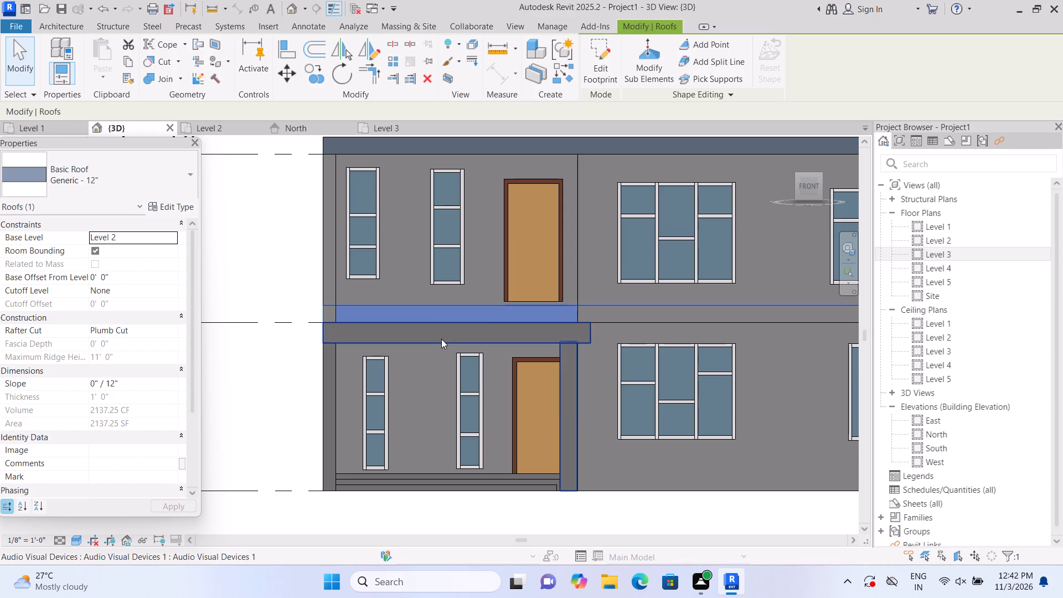
click(441, 339)
drag(455, 316, 461, 325)
click(461, 325)
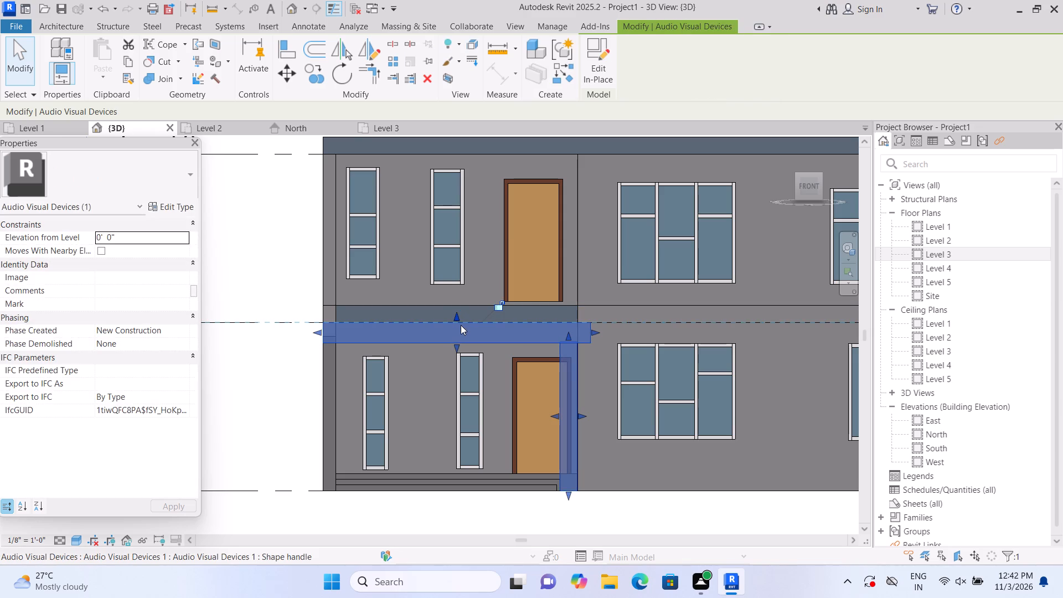
Start a new in-place model in the Generic Models category for the porch canopy, keeping the suggested name.
click(286, 346)
scroll(295, 358, down, 1)
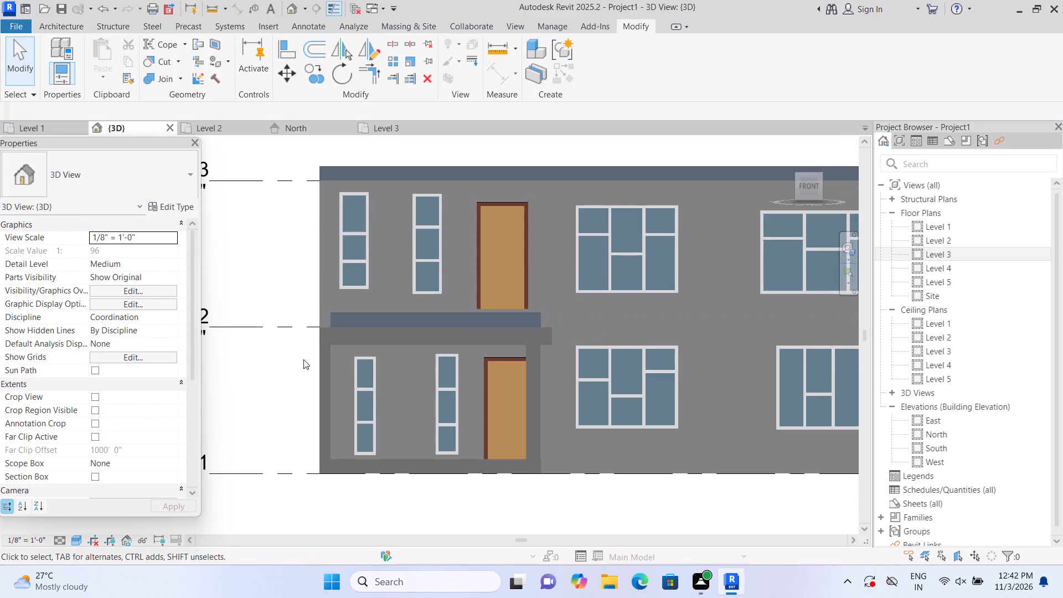
click(782, 143)
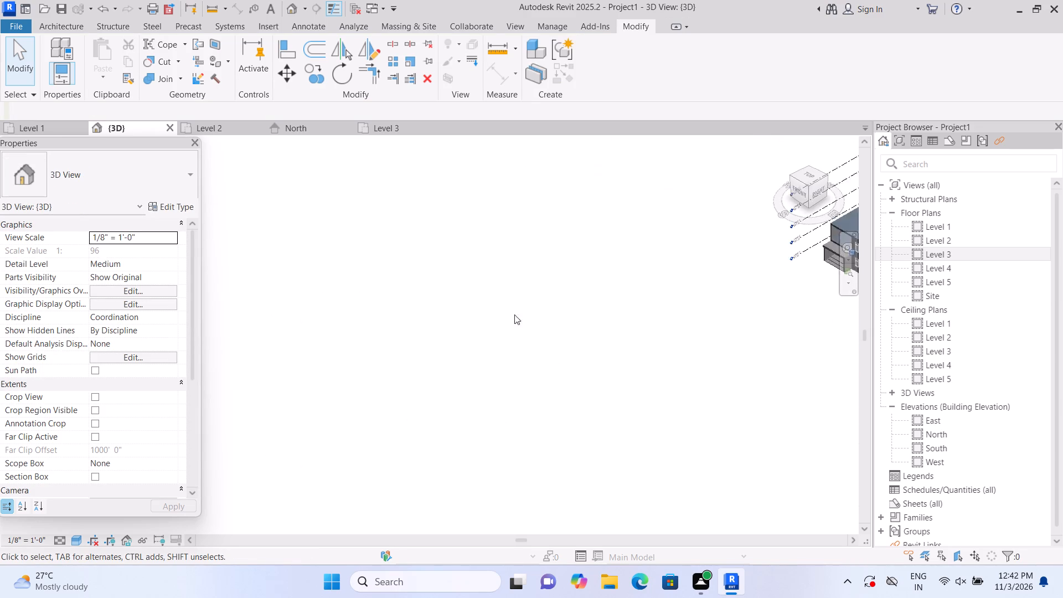
scroll(235, 342, up, 9)
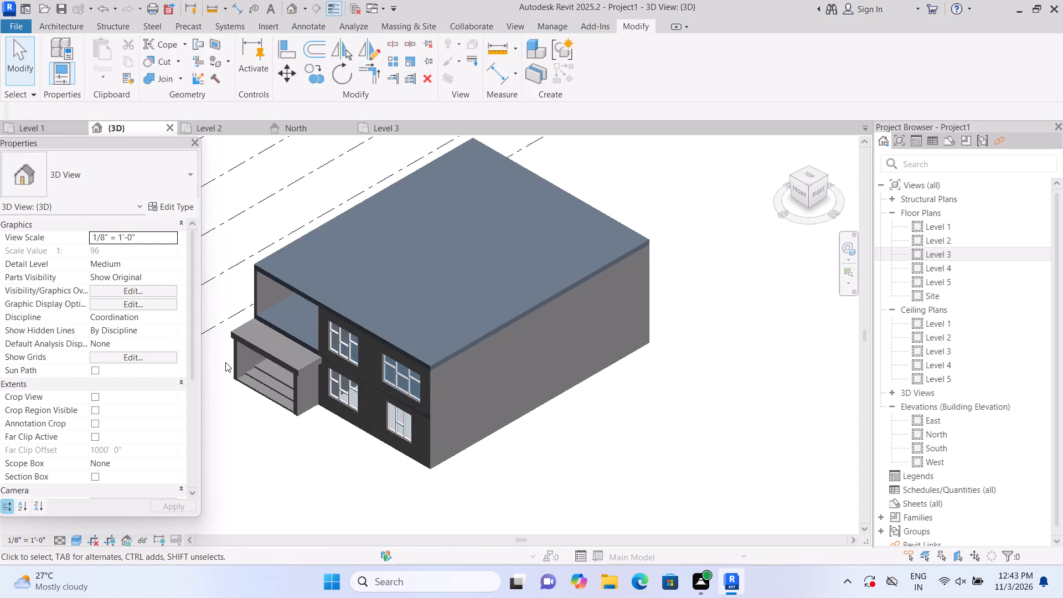
scroll(225, 362, up, 4)
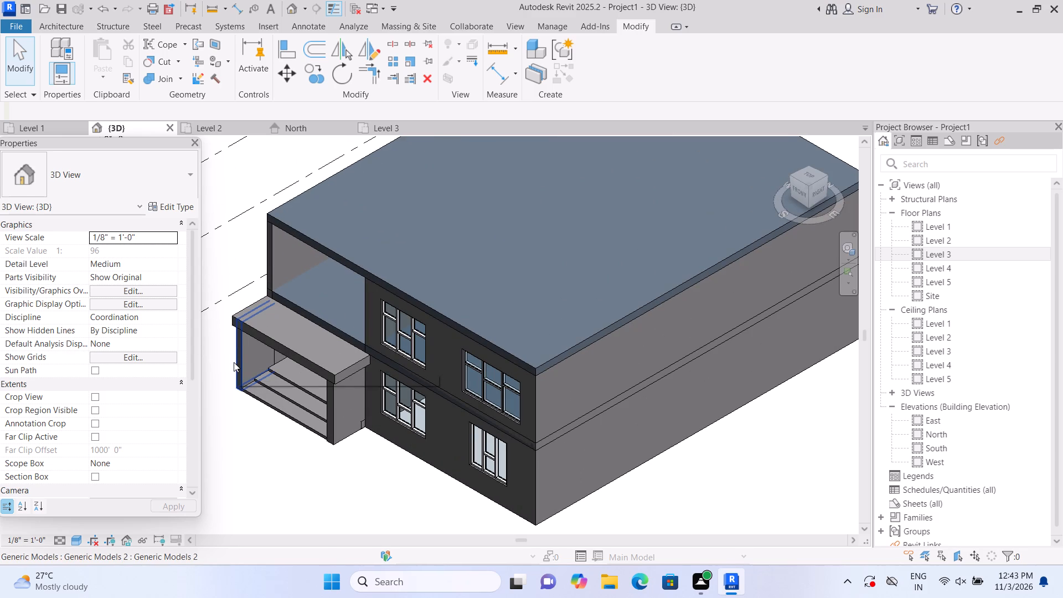
scroll(236, 330, up, 2)
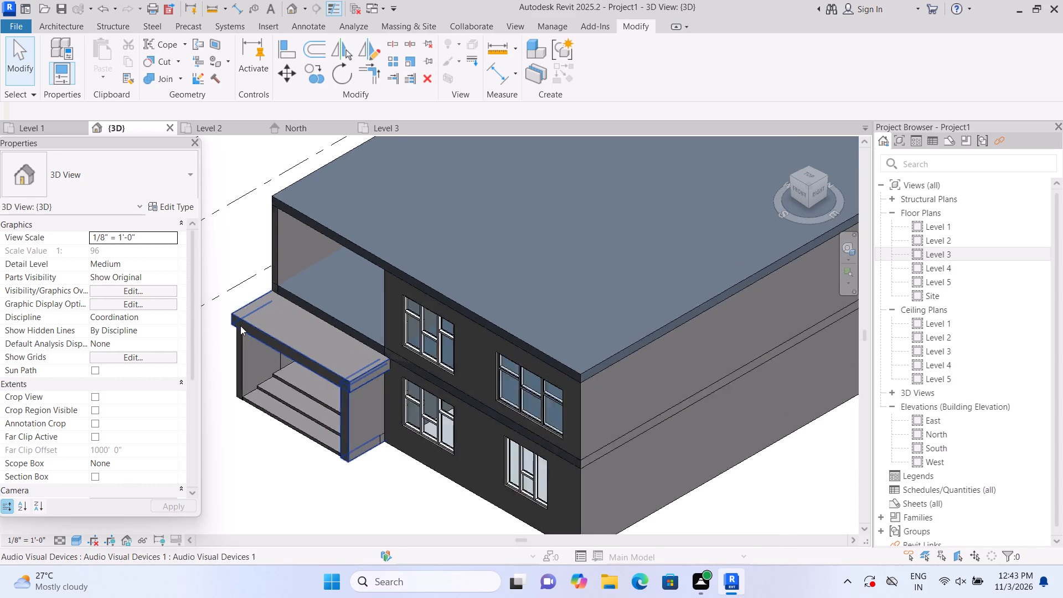
scroll(240, 326, up, 3)
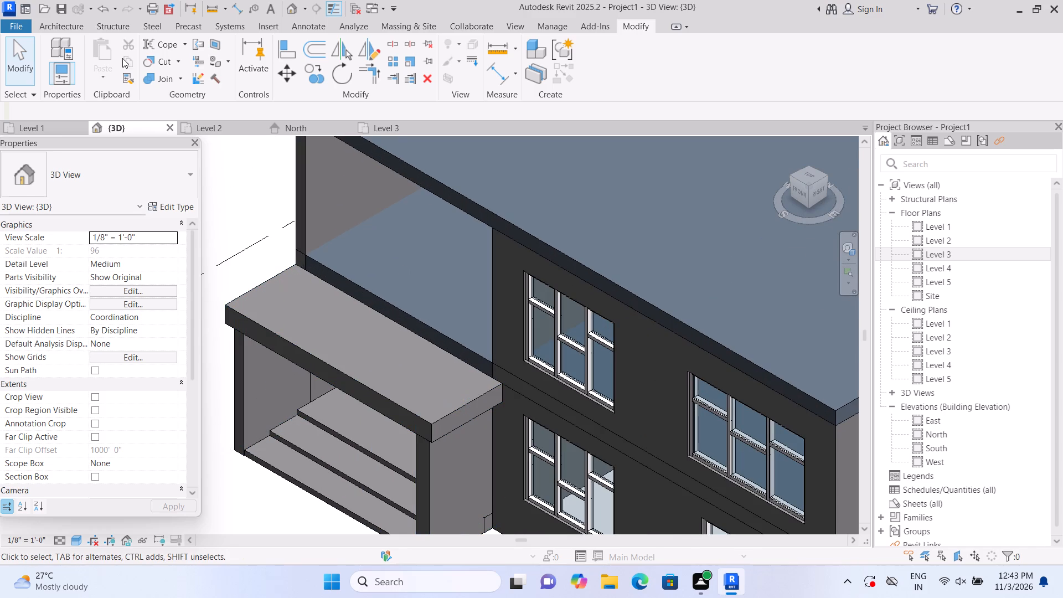
click(76, 20)
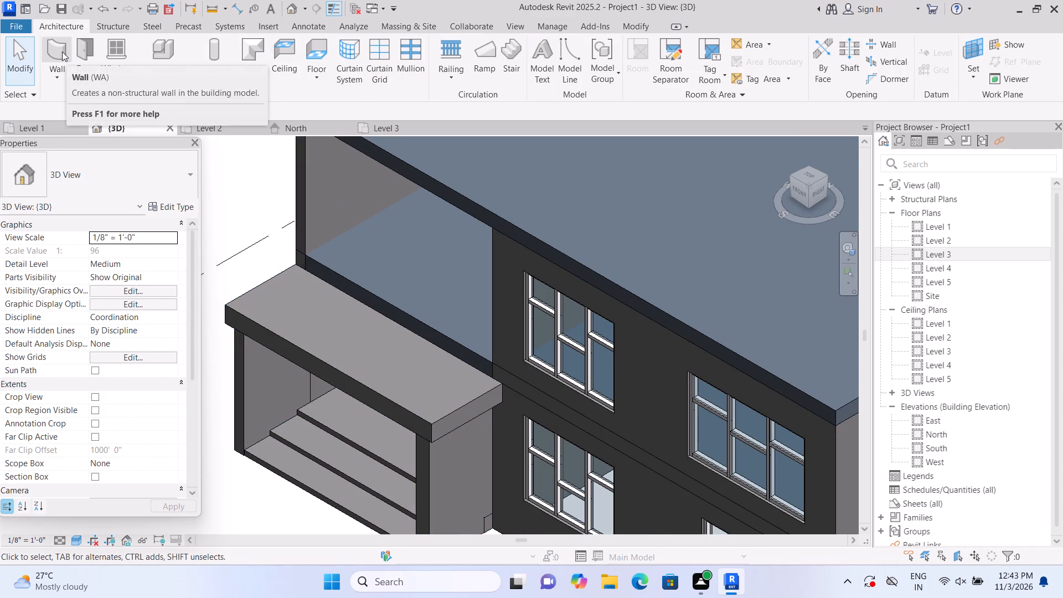
click(156, 74)
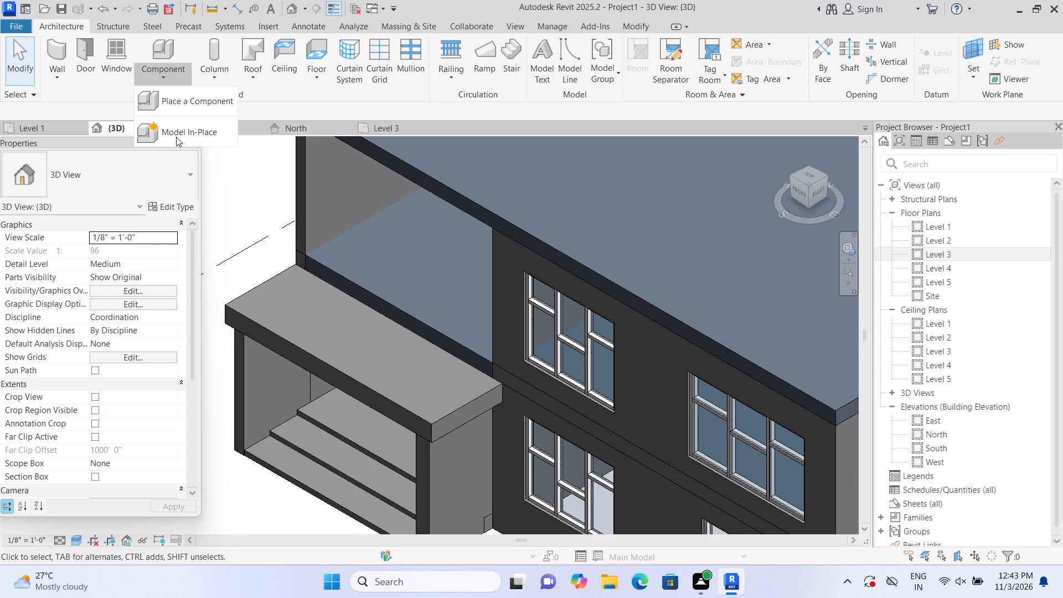
click(178, 137)
scroll(561, 277, down, 5)
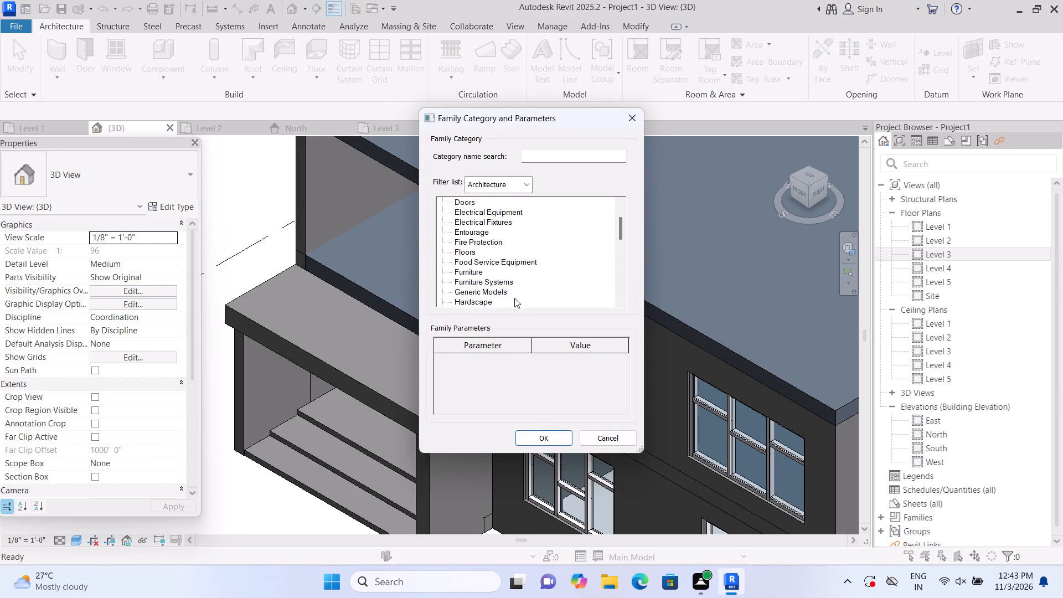
click(499, 280)
click(530, 435)
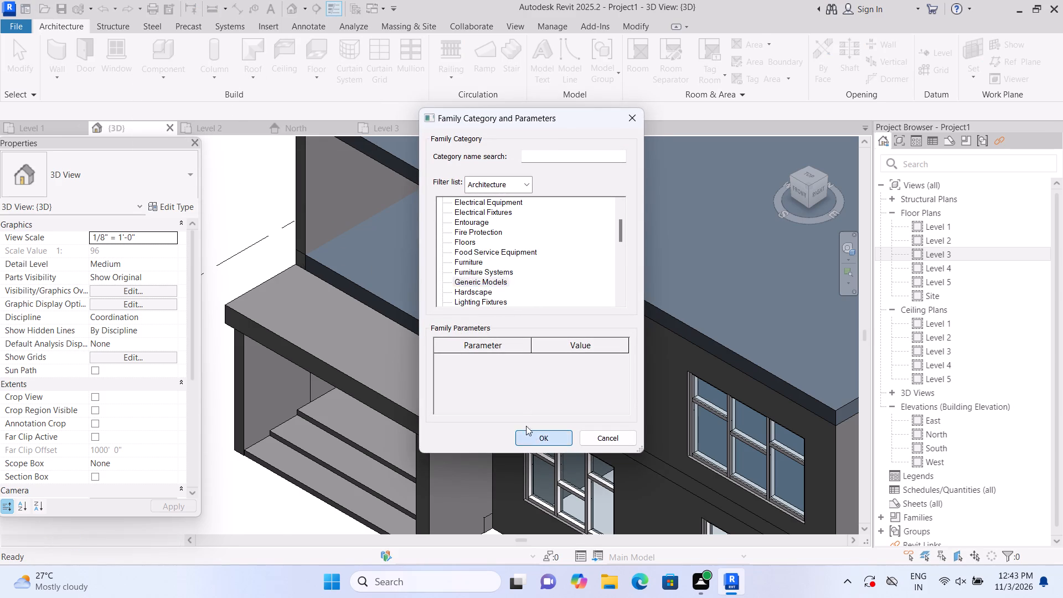
double_click(544, 314)
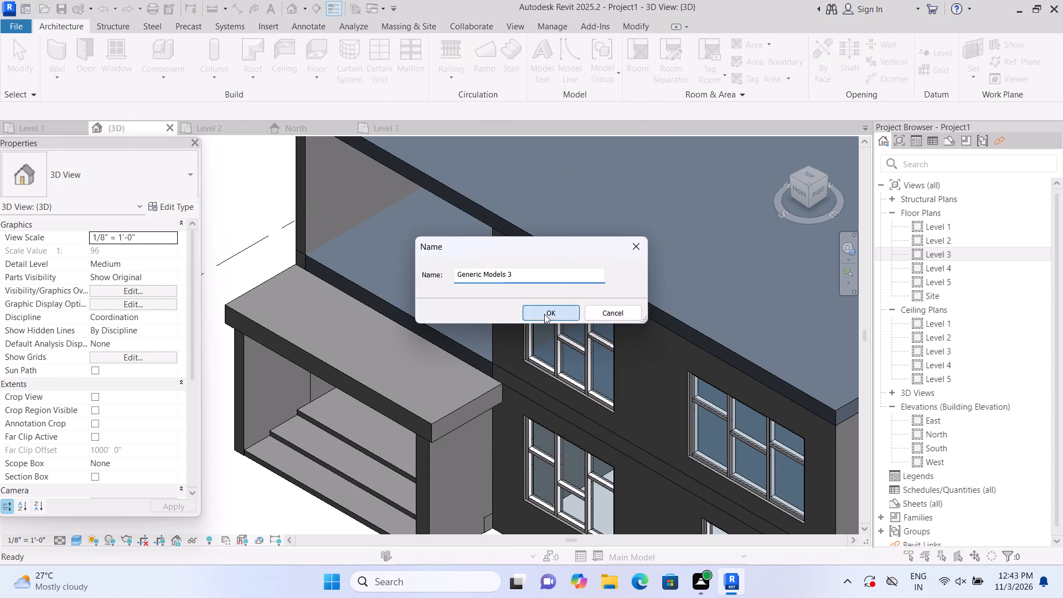
Create an extrusion from a rectangle covering the canopy's top face, using that face as the work plane.
click(113, 53)
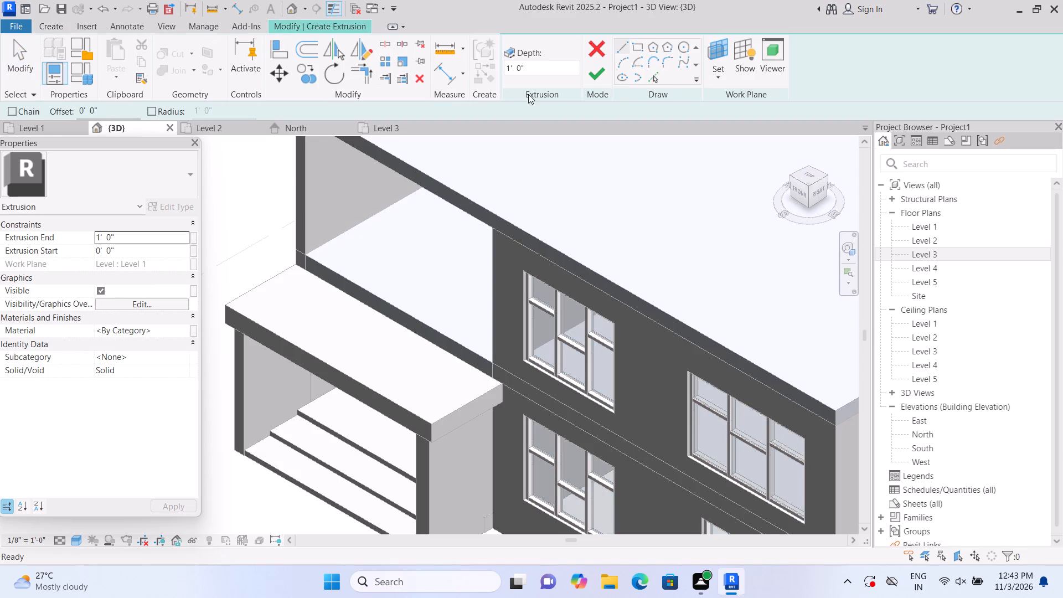
click(726, 76)
click(731, 120)
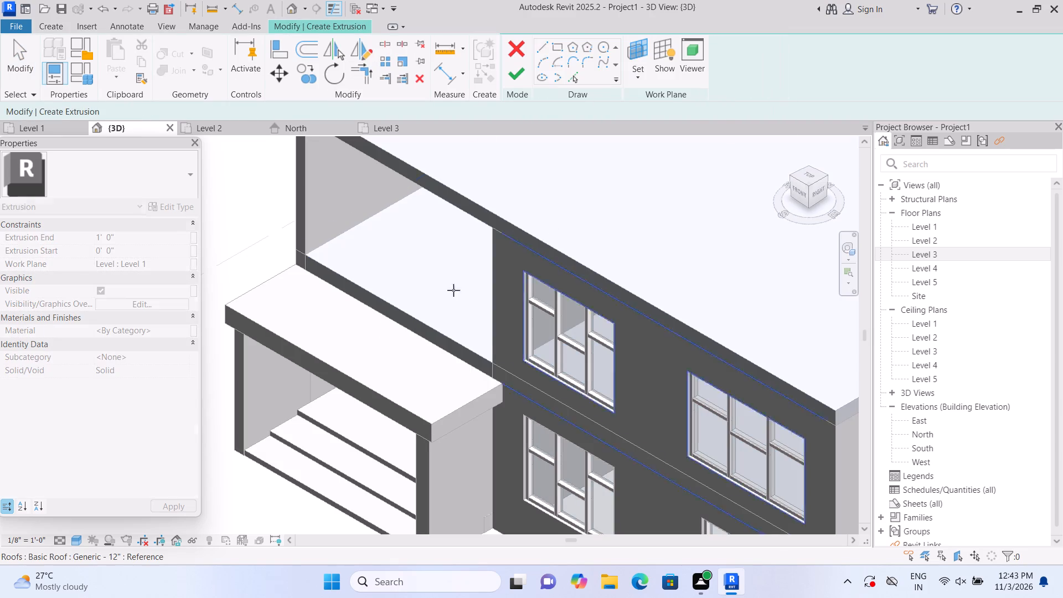
click(355, 343)
click(635, 45)
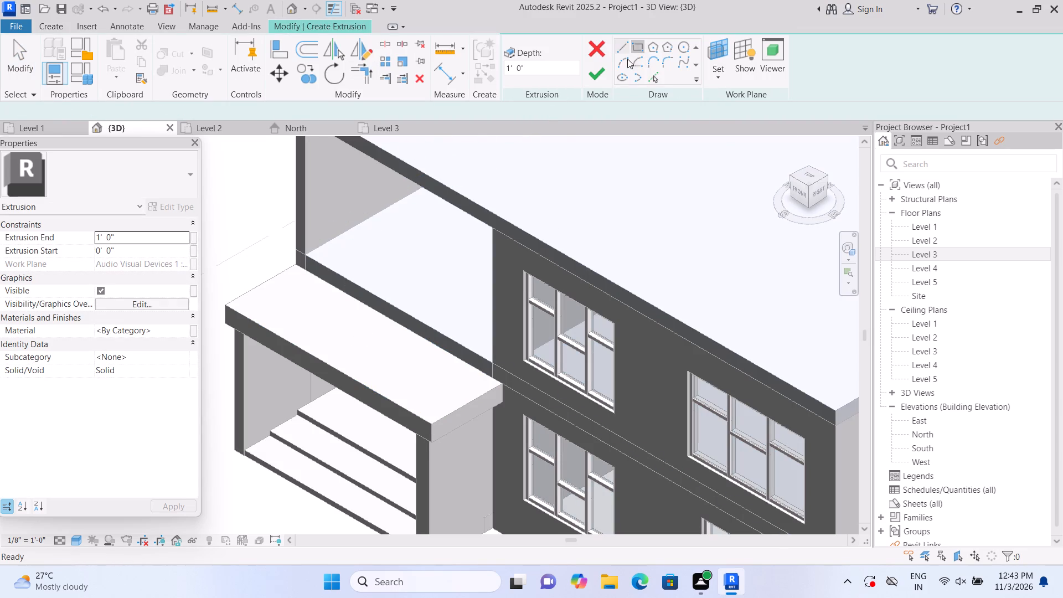
click(228, 302)
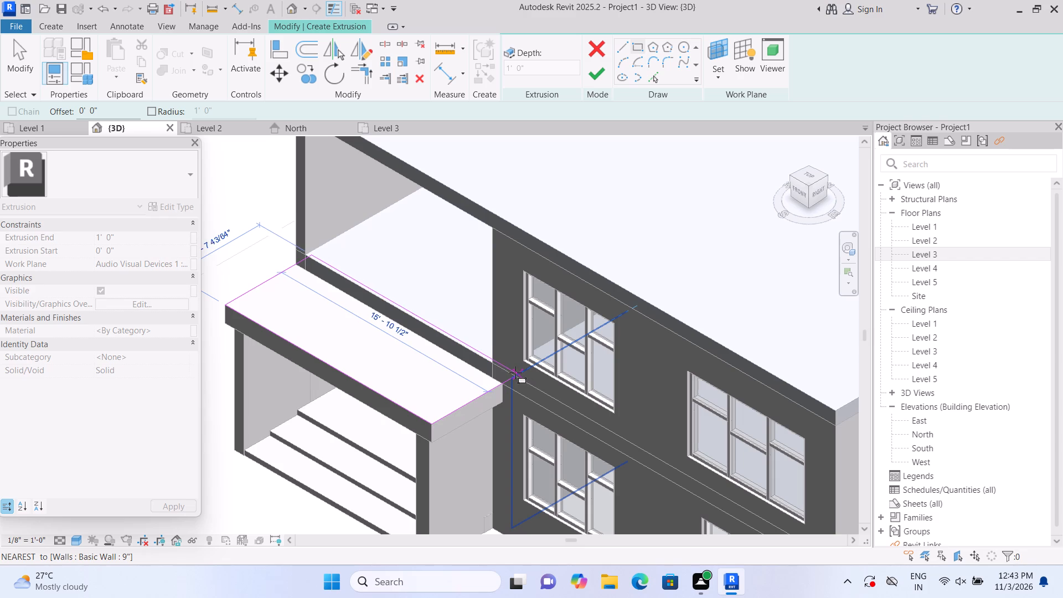
scroll(506, 381, up, 4)
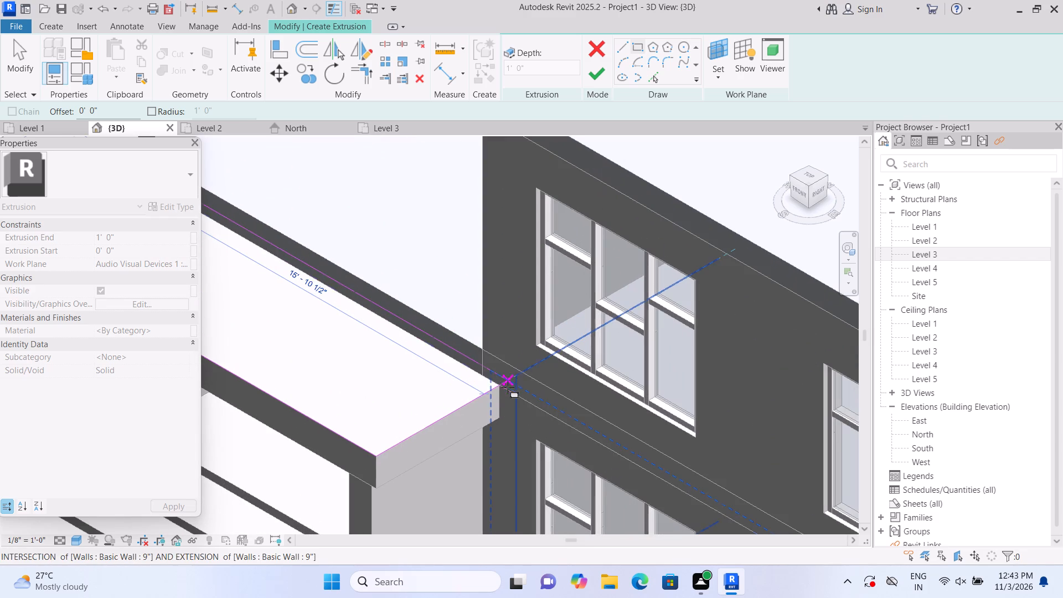
click(499, 386)
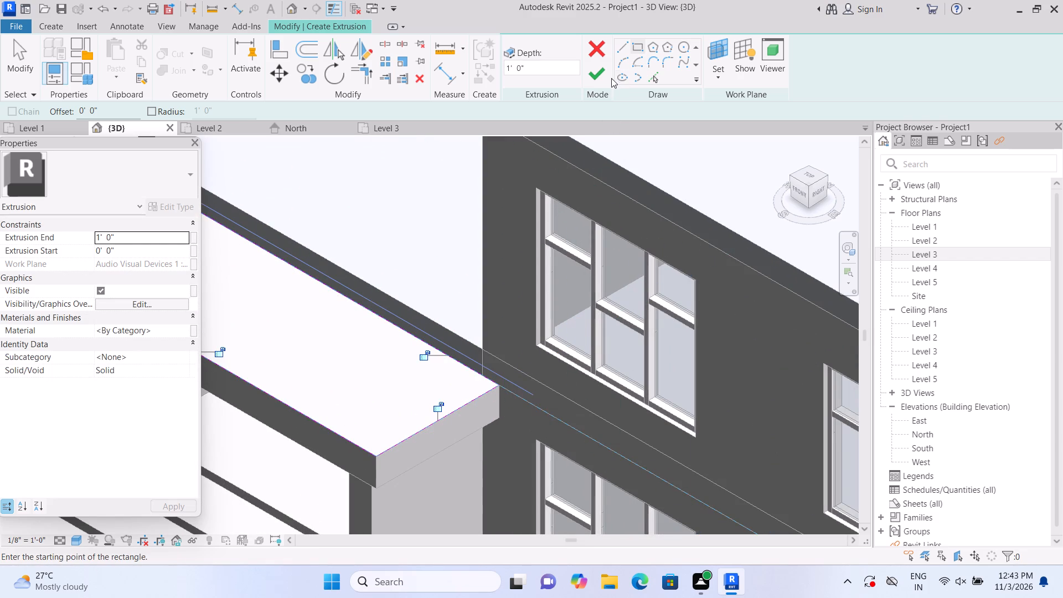
click(604, 75)
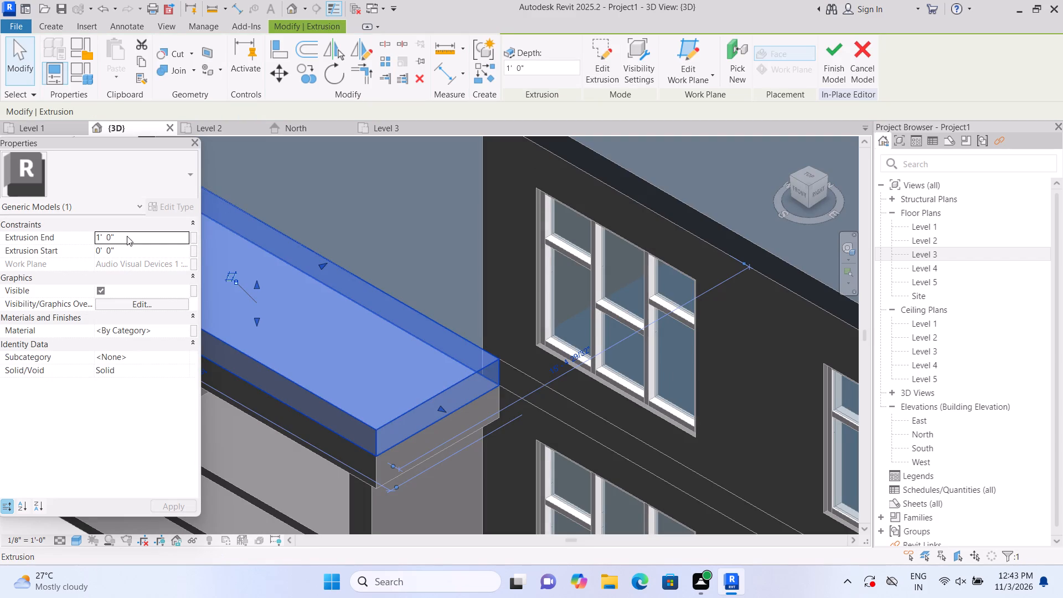
Set the extrusion end of the slab on top of the canopy to 3".
click(127, 236)
key(BackSpace)
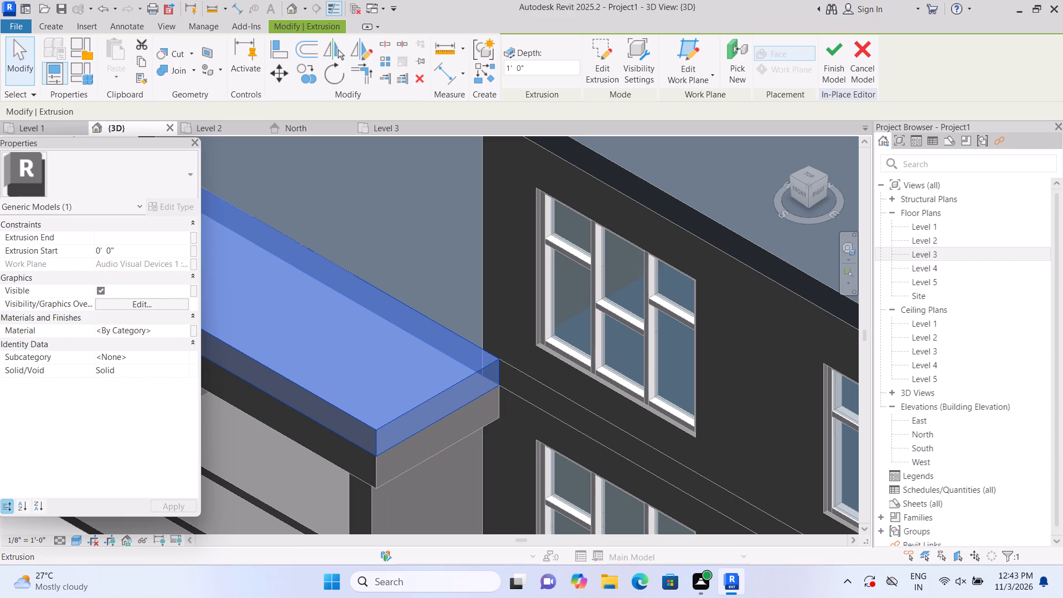
text(3")
key(Return)
scroll(288, 451, down, 1)
middle_drag(421, 492, 587, 388)
middle_click(587, 388)
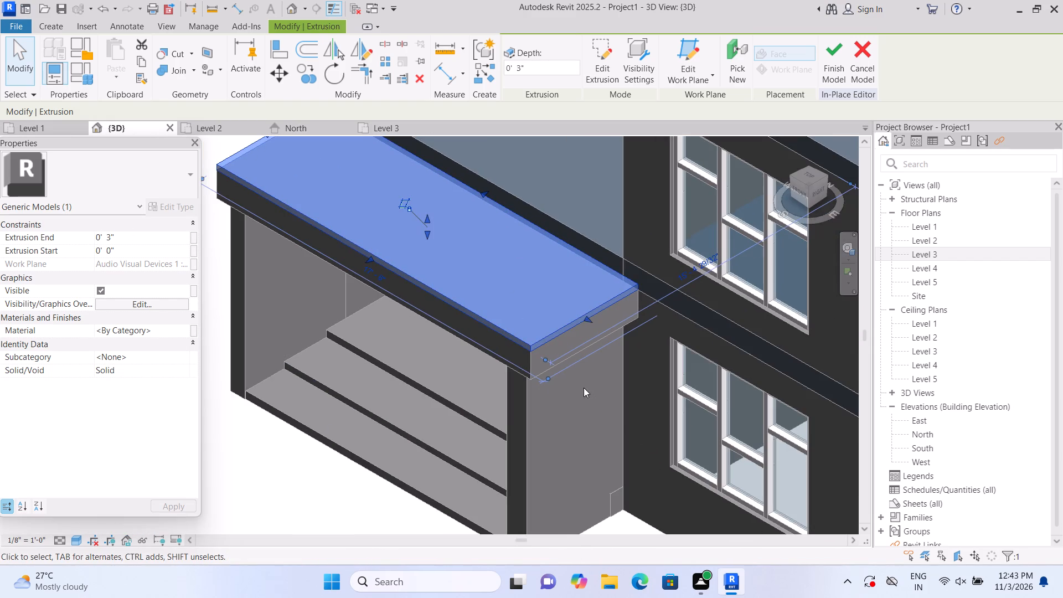
click(234, 507)
middle_drag(246, 493, 213, 535)
scroll(212, 527, down, 3)
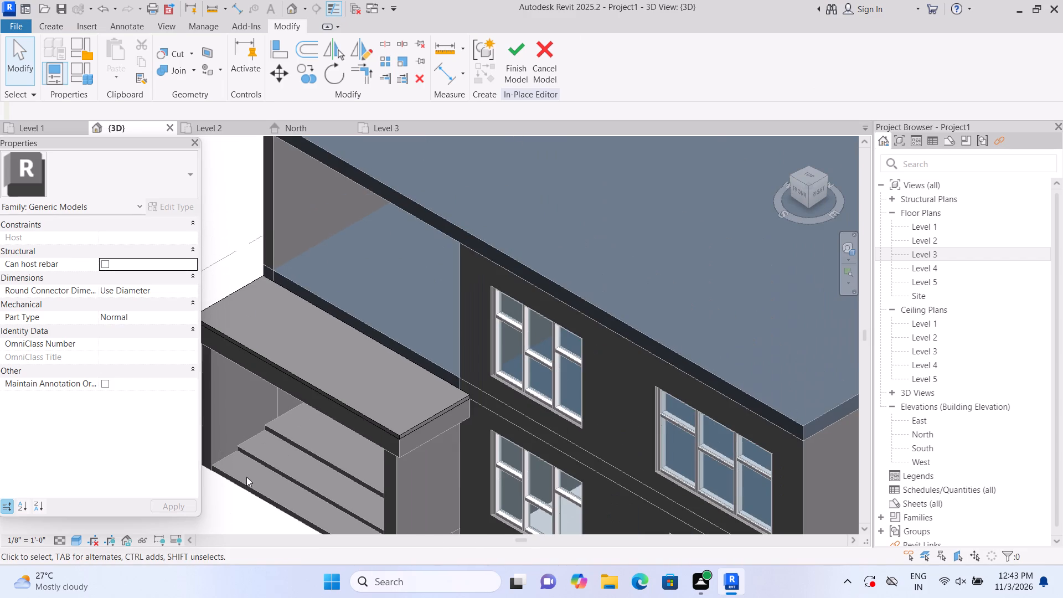
middle_drag(261, 462, 278, 437)
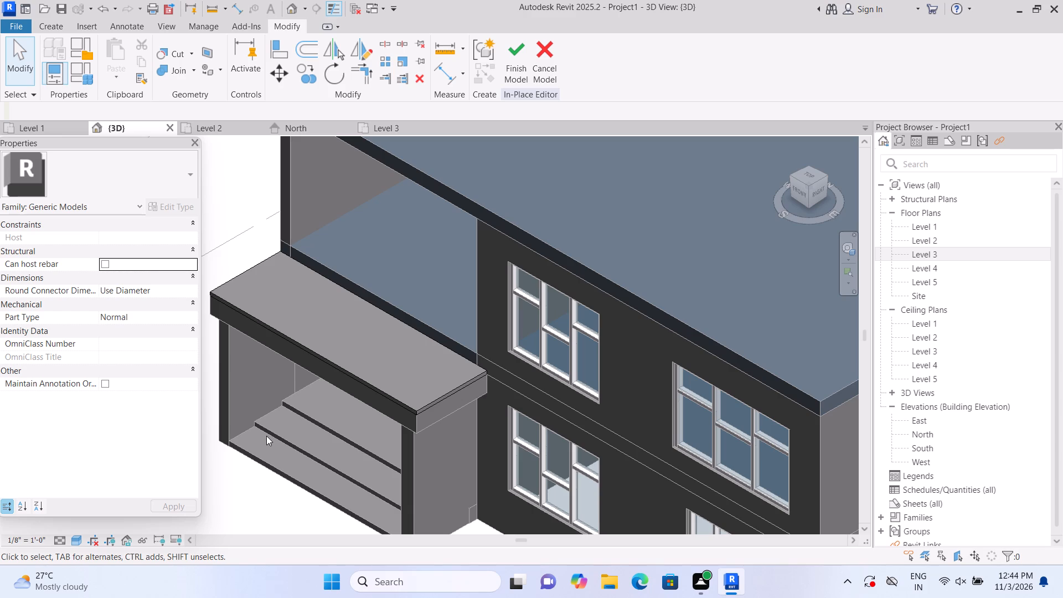
Extend the thin slab's front edge and both side edges slightly beyond the canopy below.
scroll(352, 353, up, 1)
click(357, 350)
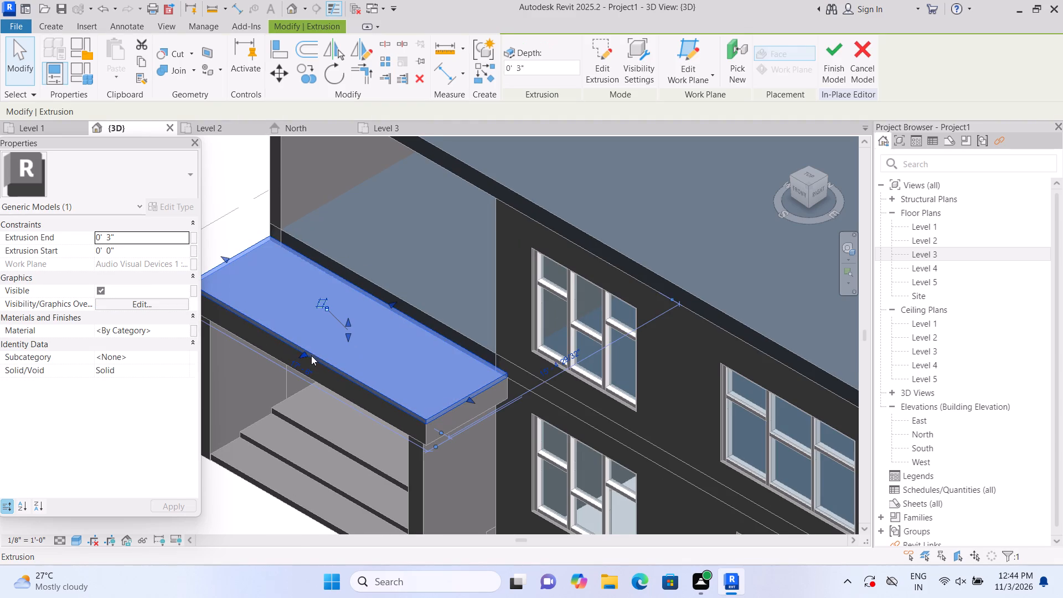
drag(301, 355, 296, 359)
click(296, 359)
middle_drag(312, 450, 398, 451)
scroll(425, 385, up, 1)
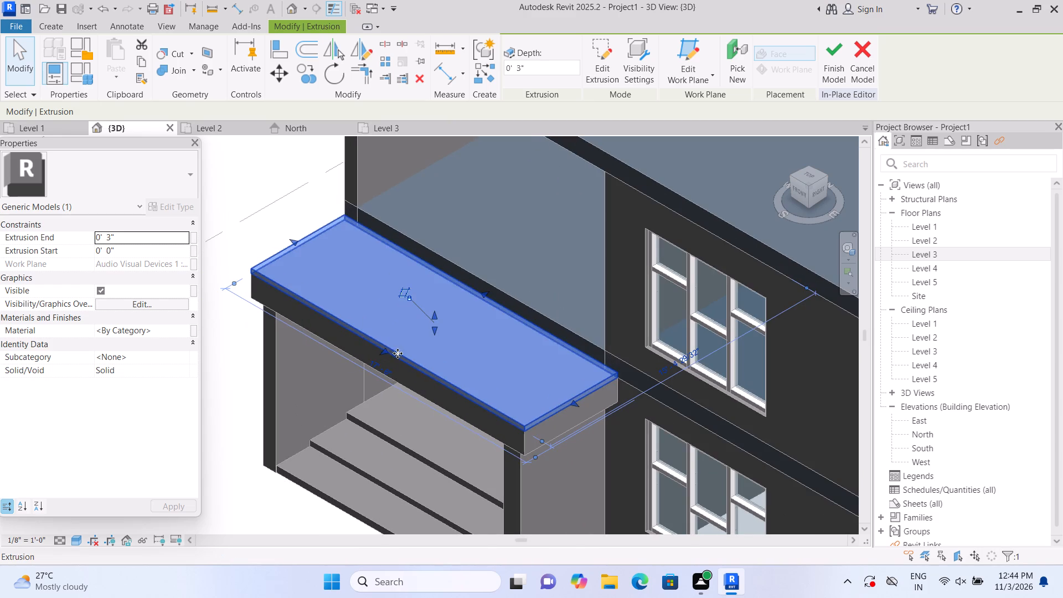
drag(384, 349, 378, 353)
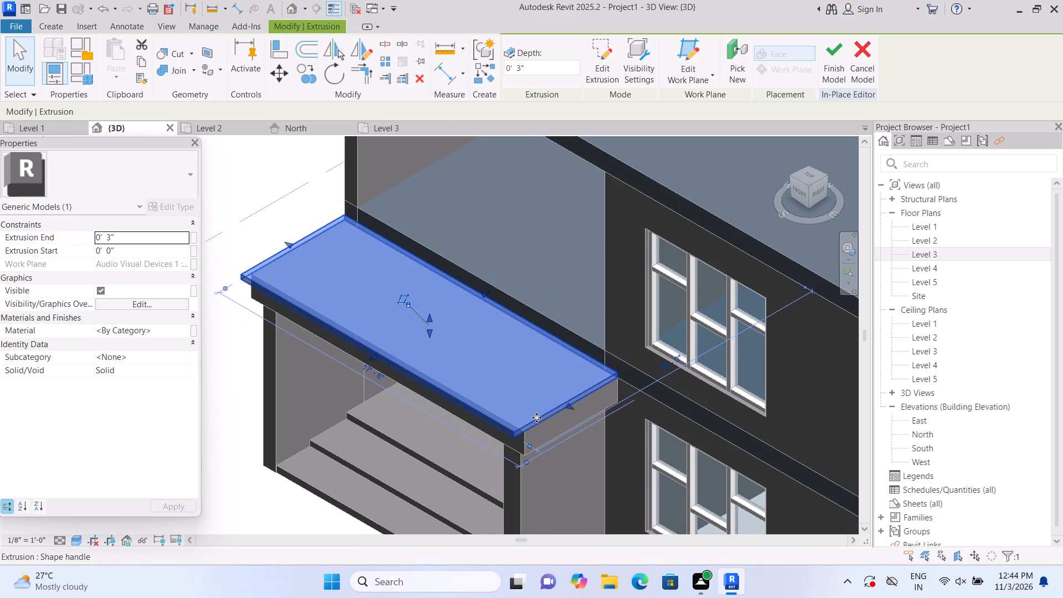
drag(570, 403, 576, 408)
double_click(576, 408)
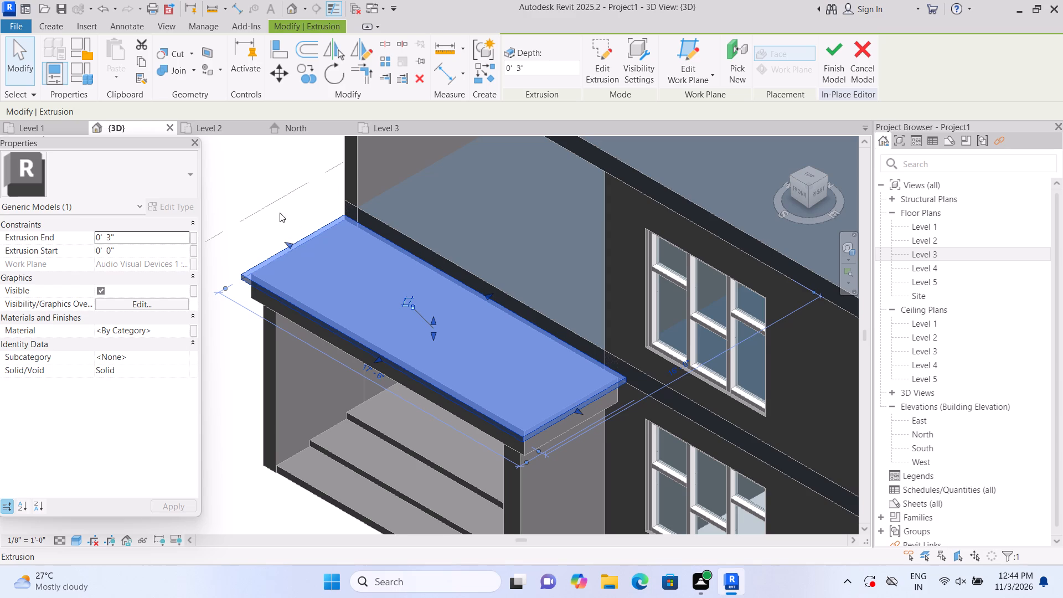
middle_drag(297, 228, 334, 248)
scroll(316, 262, up, 2)
click(328, 263)
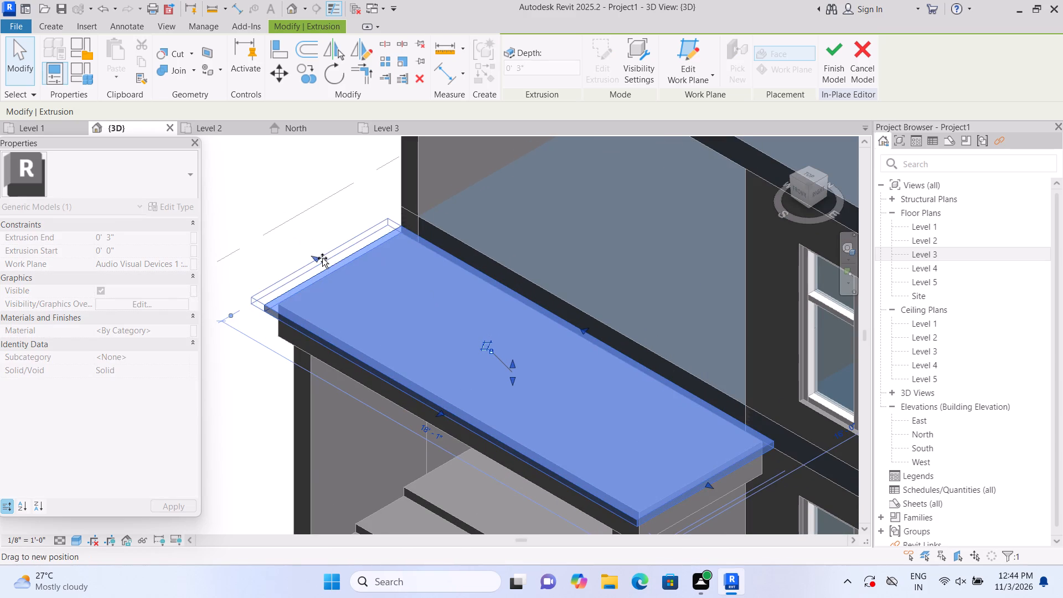
click(297, 244)
Examine the porch canopy and the overhang of its top slab in 3D and from the front.
scroll(298, 236, down, 2)
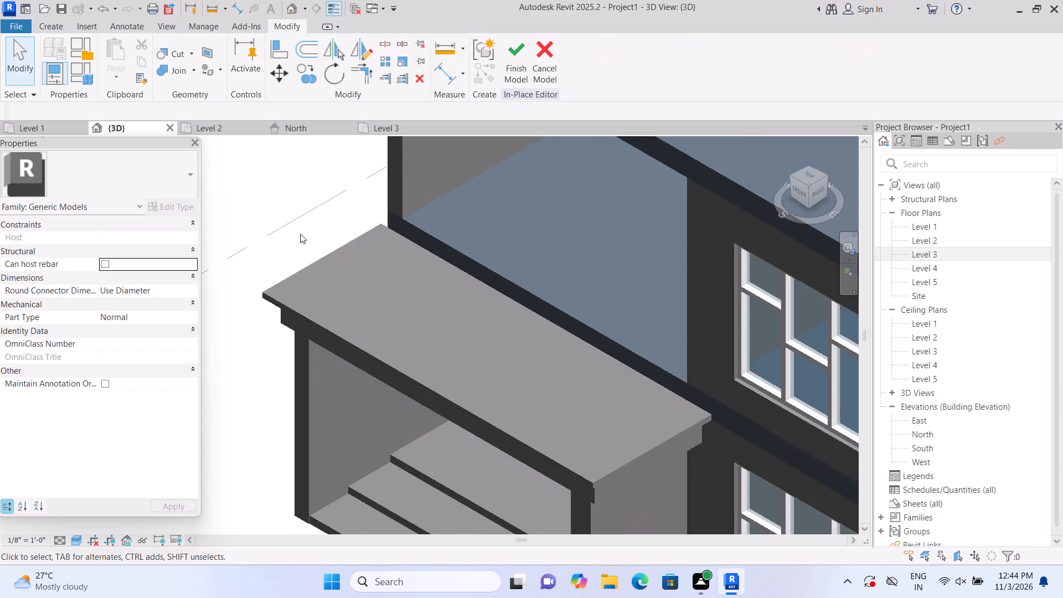
scroll(300, 233, down, 2)
middle_drag(228, 339, 218, 342)
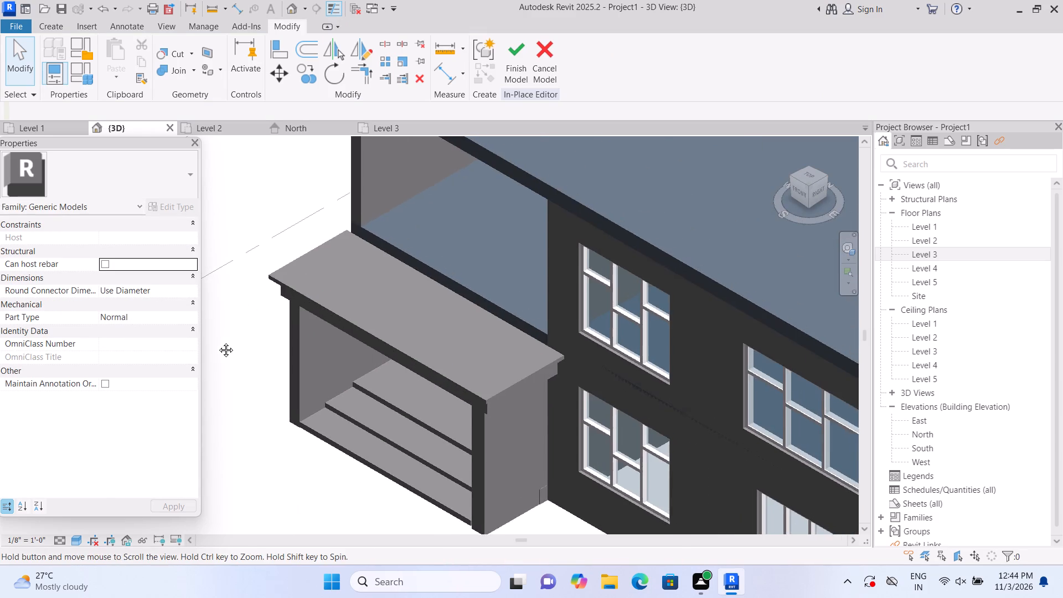
middle_drag(218, 342, 192, 339)
scroll(209, 342, down, 2)
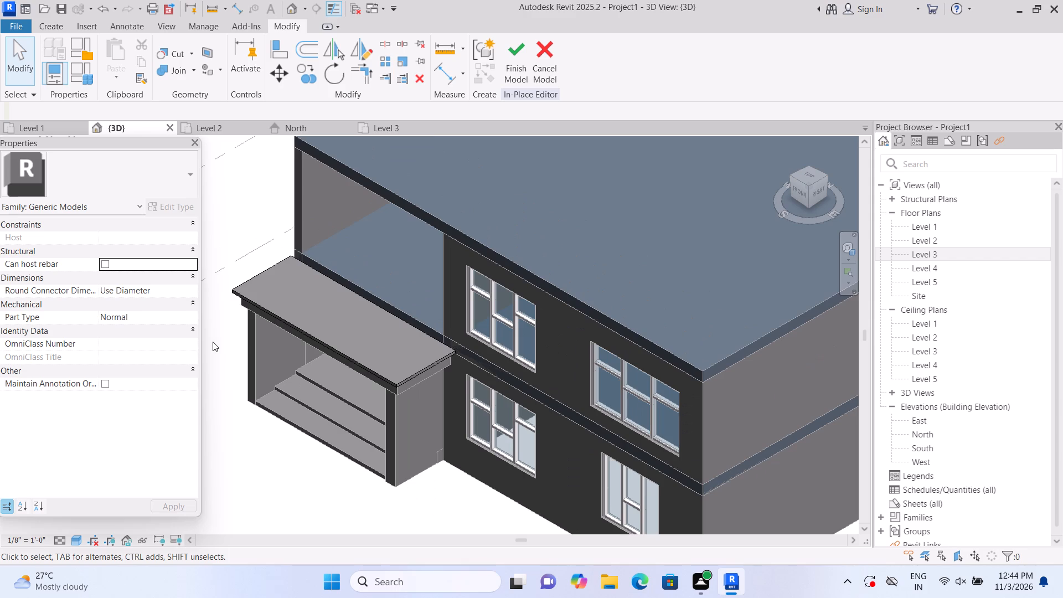
click(798, 190)
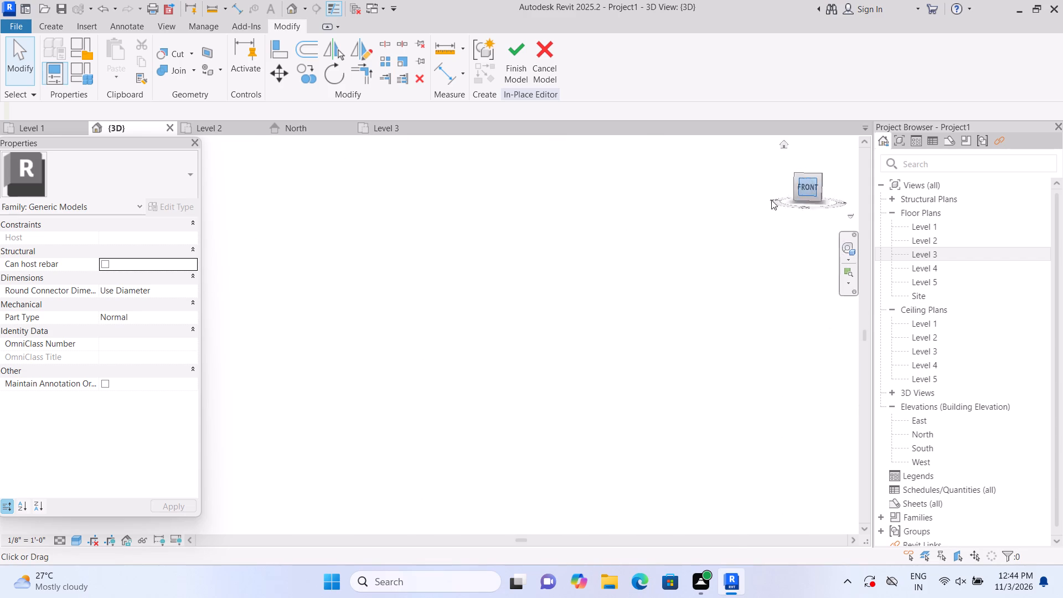
scroll(297, 343, up, 11)
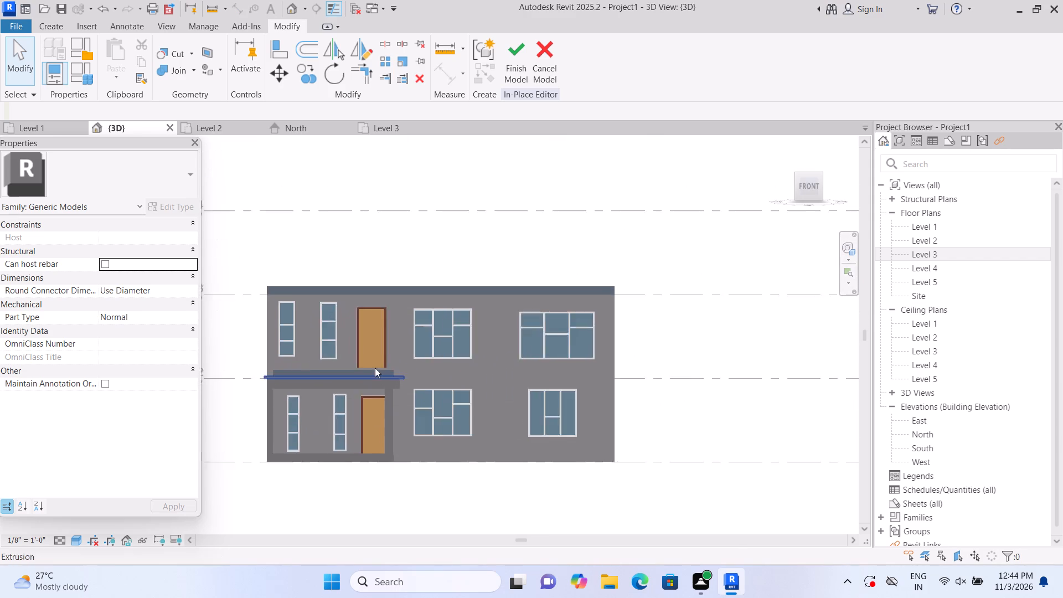
scroll(375, 368, up, 2)
middle_drag(455, 350, 501, 329)
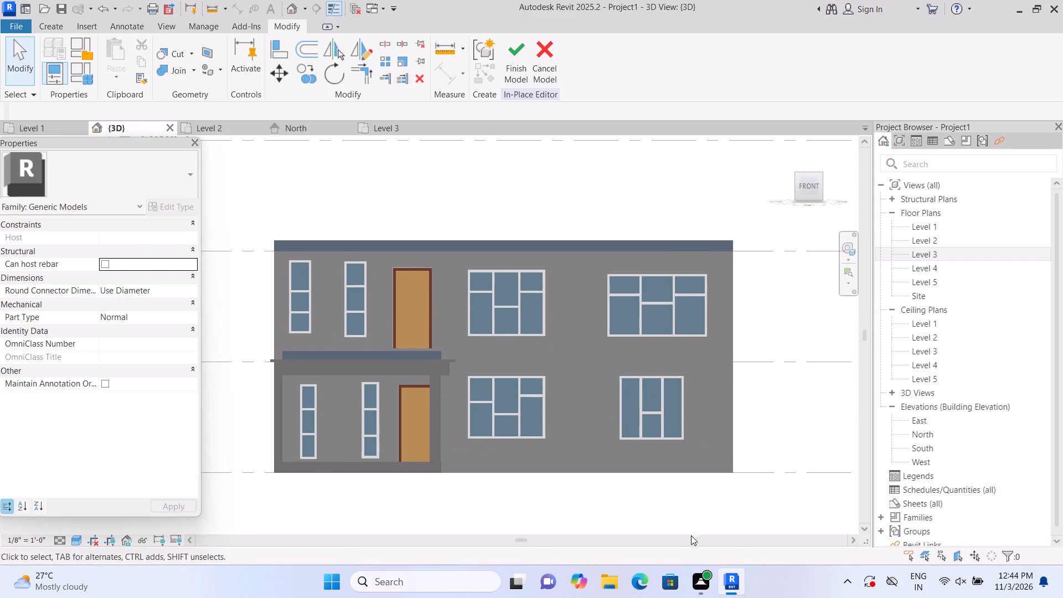
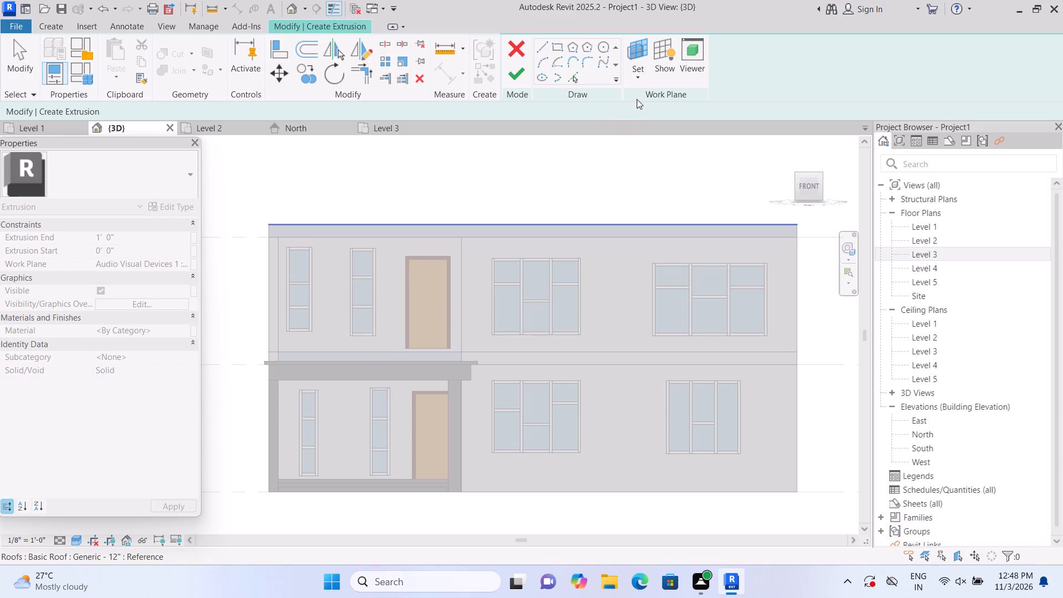
Extrude a 1' deep rectangle from the Level 2 roof edge's front face, 15' 1 1/2" wide and about 10" high, rising above that edge.
click(641, 81)
click(651, 132)
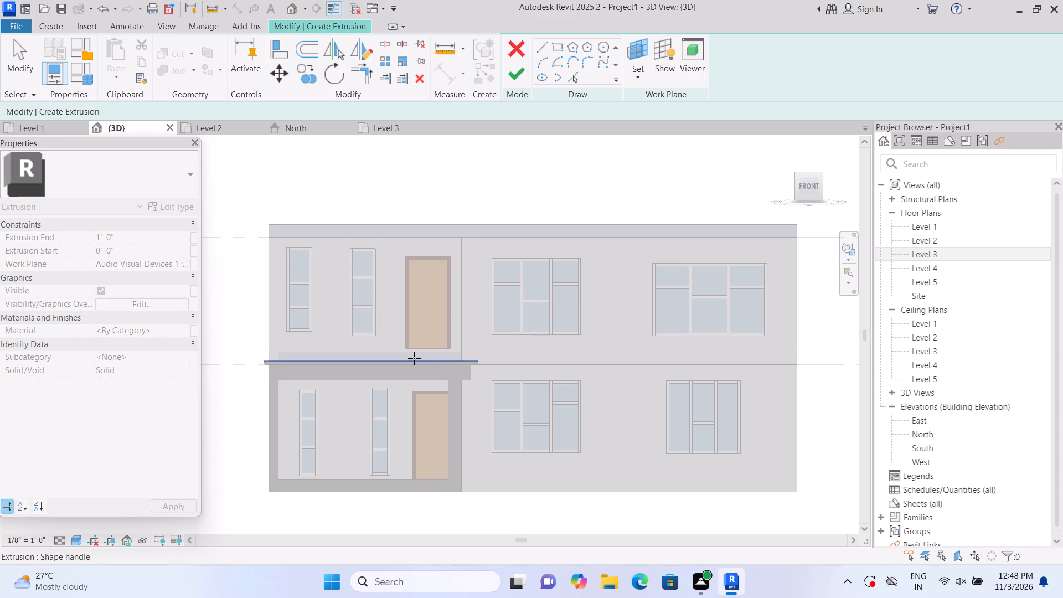
scroll(414, 358, up, 2)
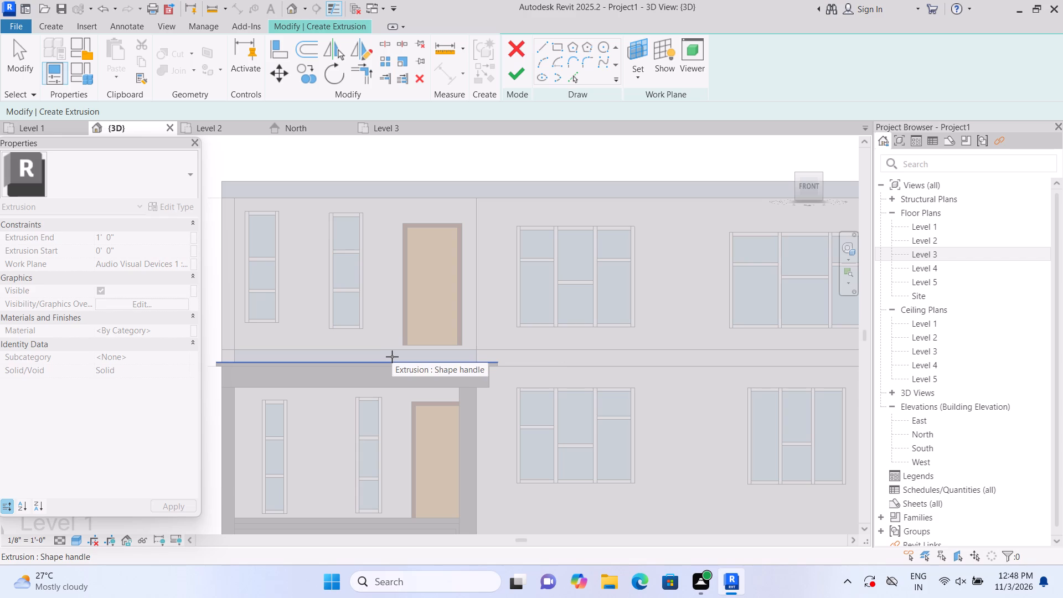
middle_drag(402, 362, 433, 350)
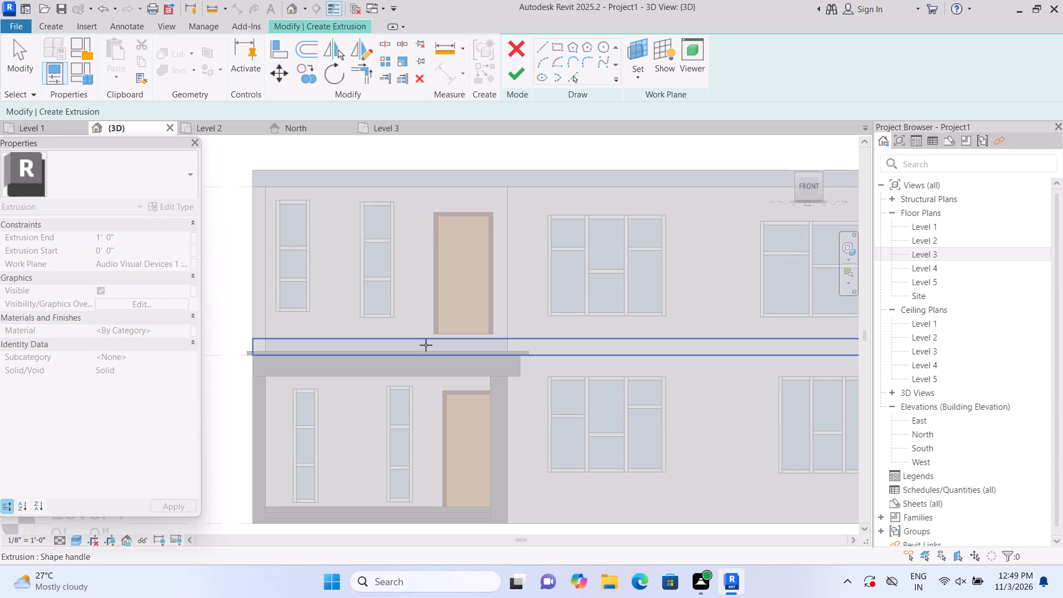
click(410, 345)
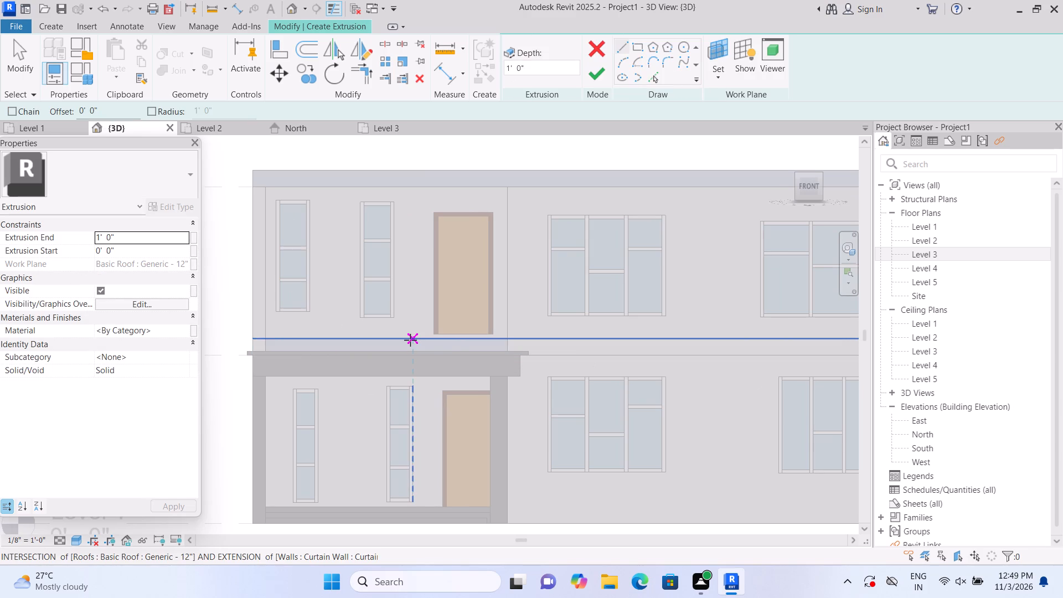
click(639, 44)
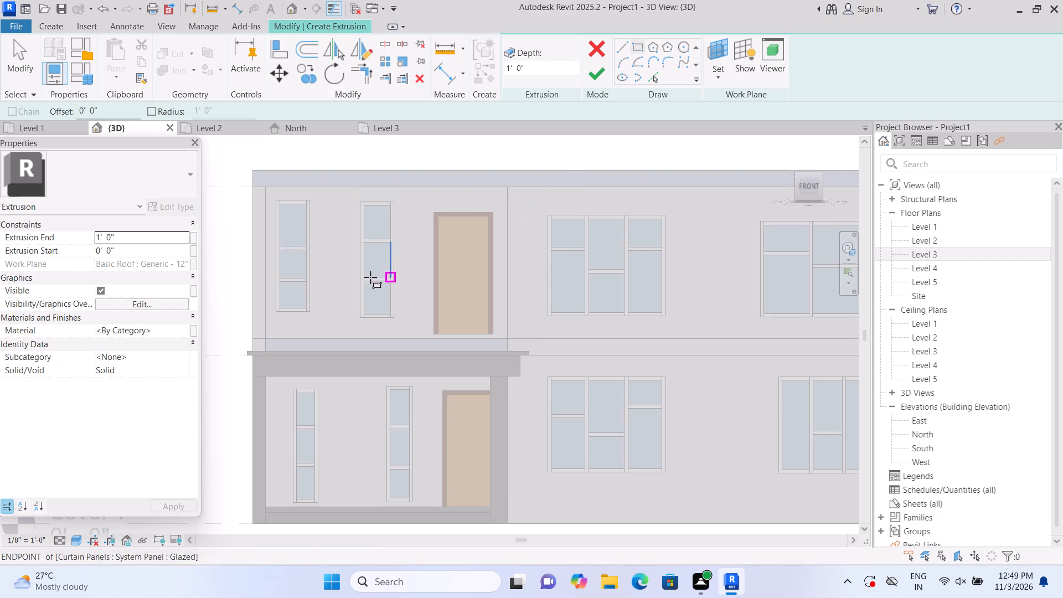
middle_drag(367, 295, 400, 251)
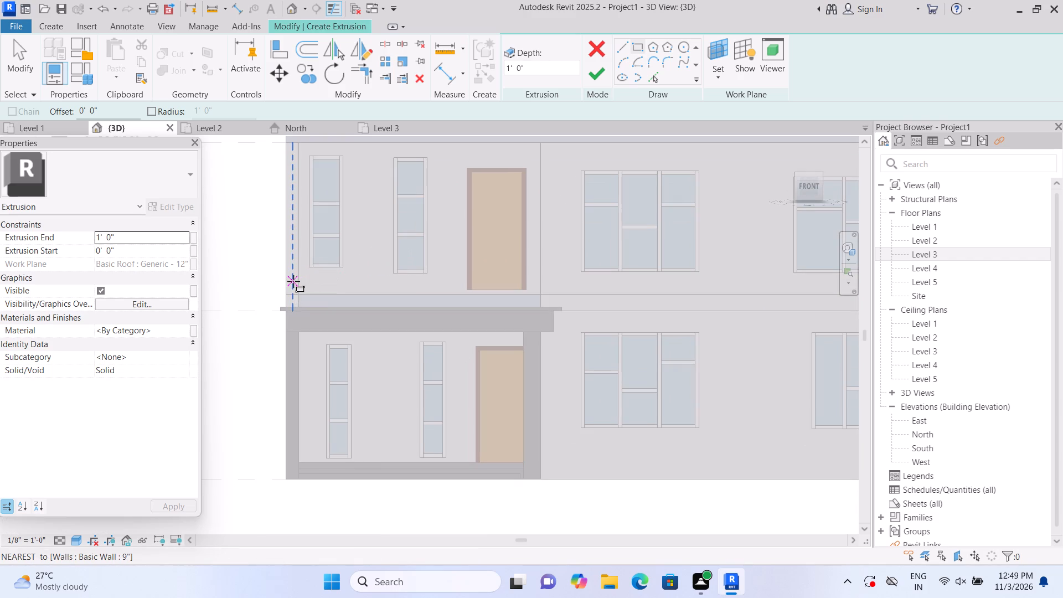
middle_drag(288, 287, 262, 345)
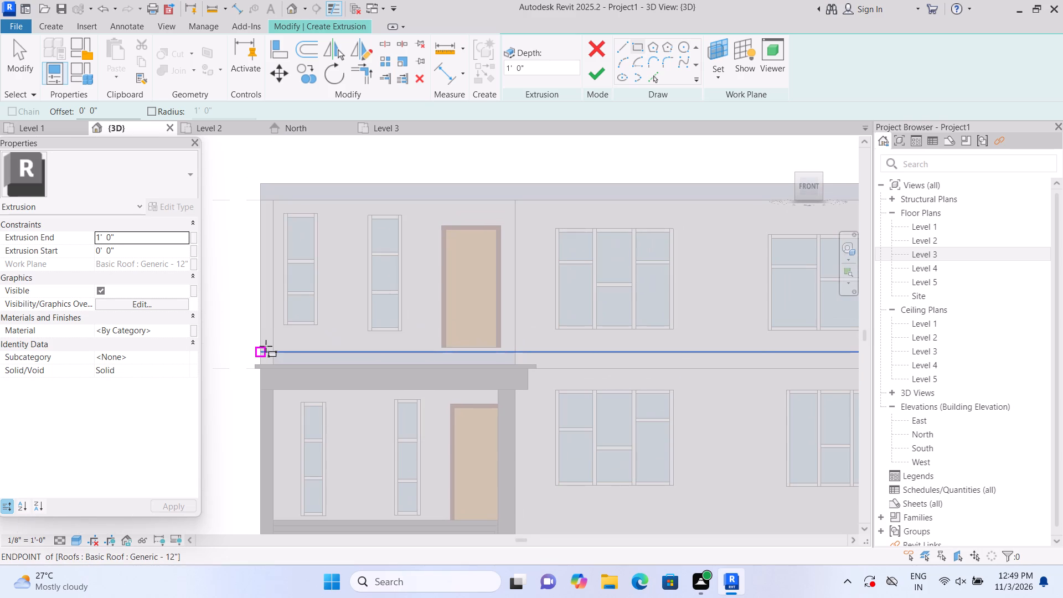
middle_drag(265, 351, 248, 327)
scroll(265, 351, up, 1)
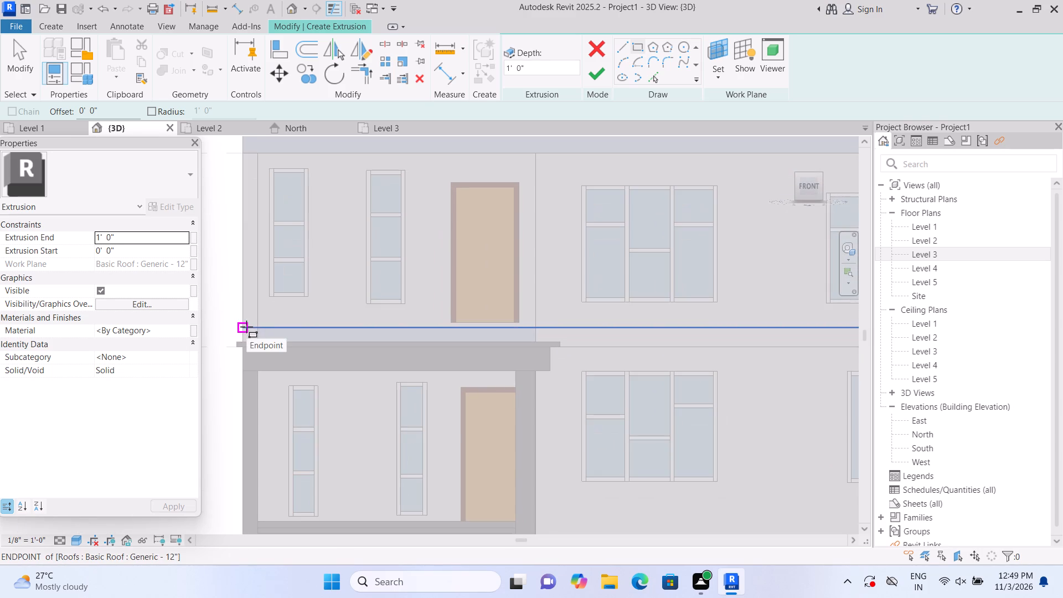
scroll(246, 327, up, 1)
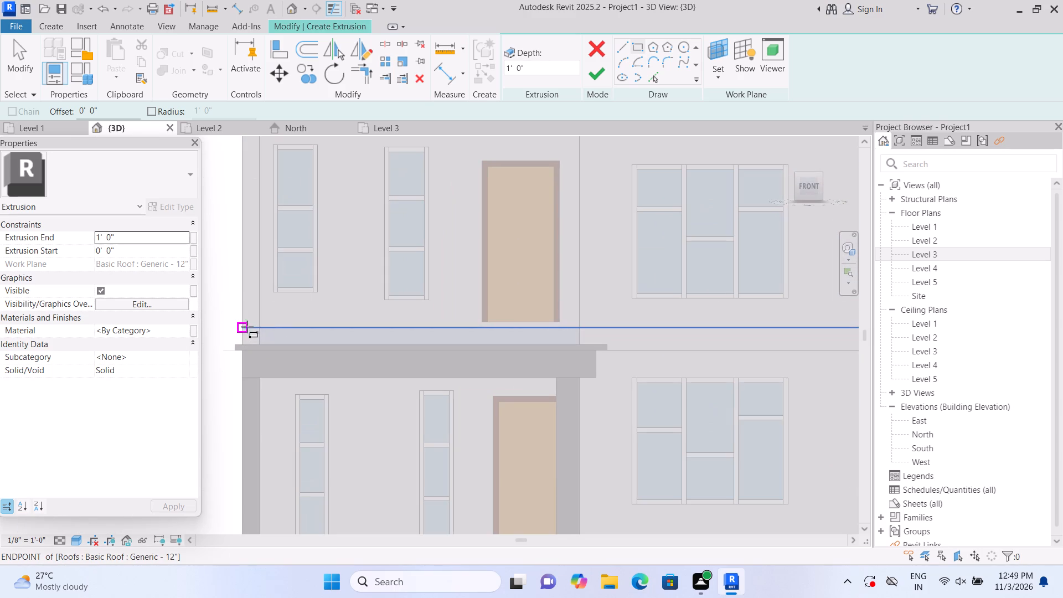
click(243, 327)
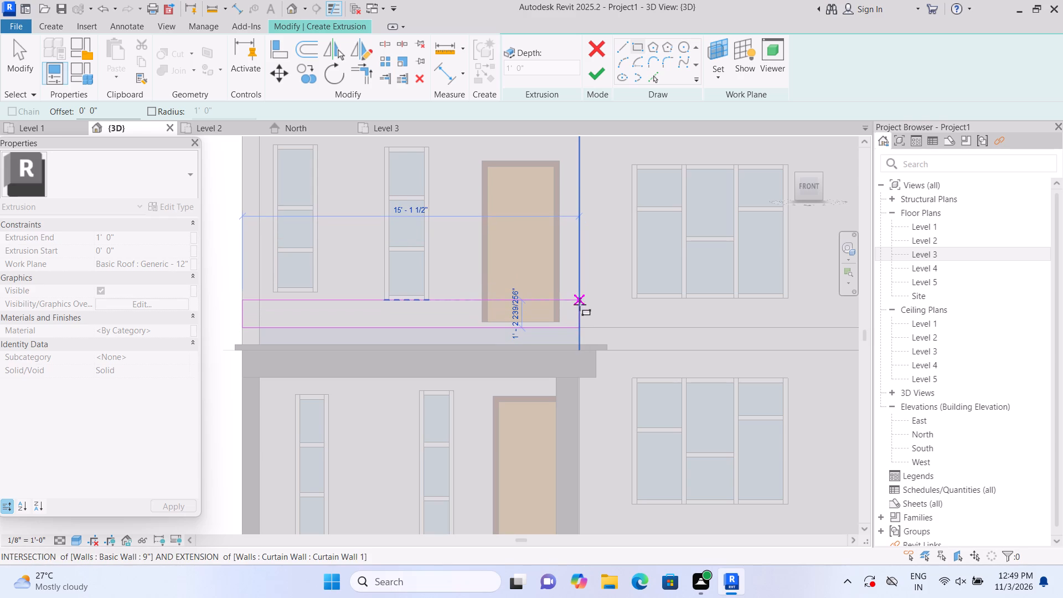
middle_drag(612, 310, 629, 313)
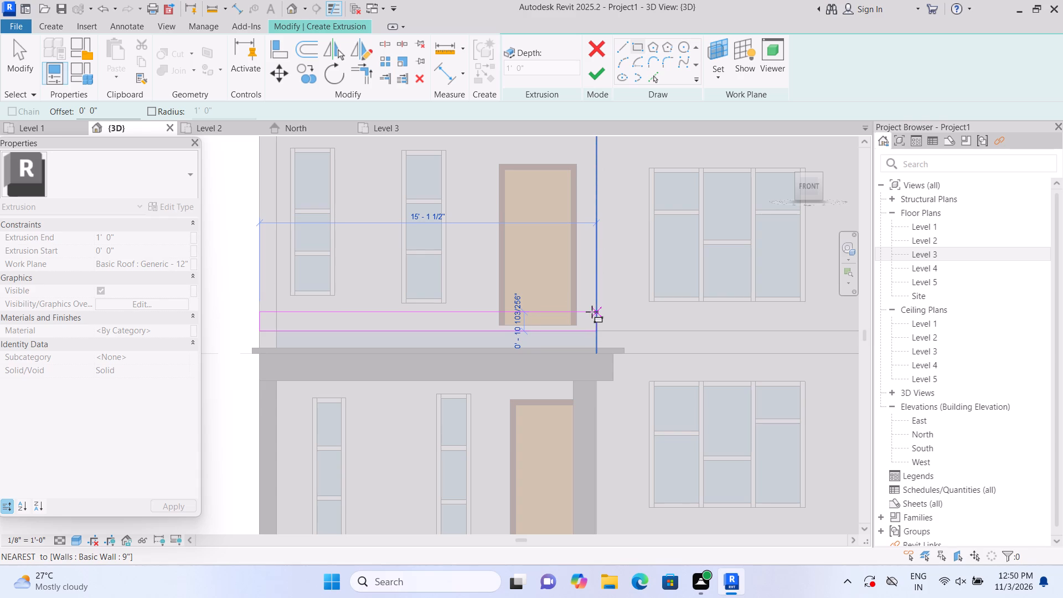
click(592, 312)
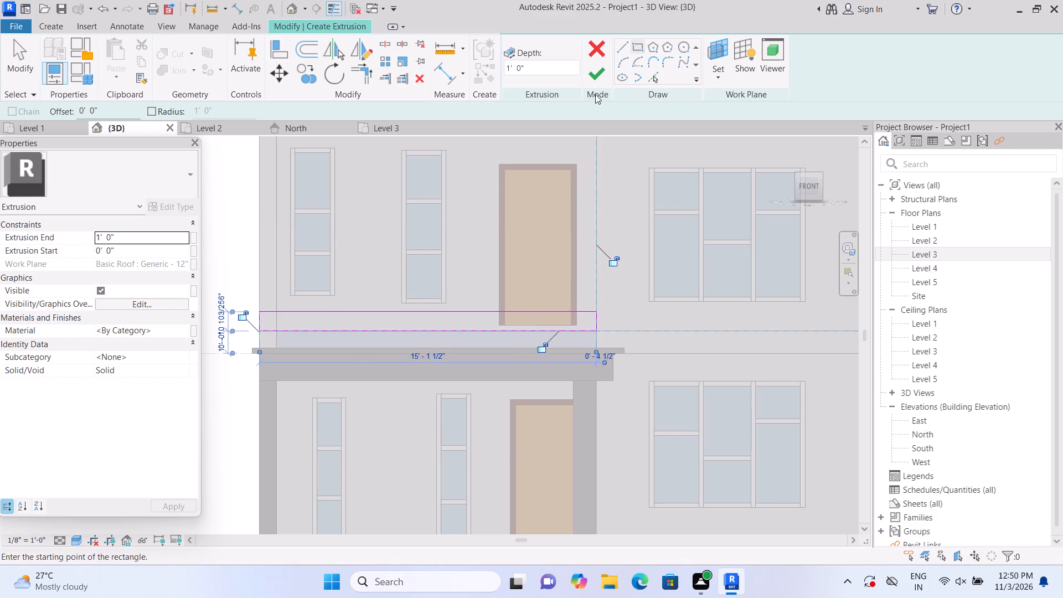
double_click(598, 81)
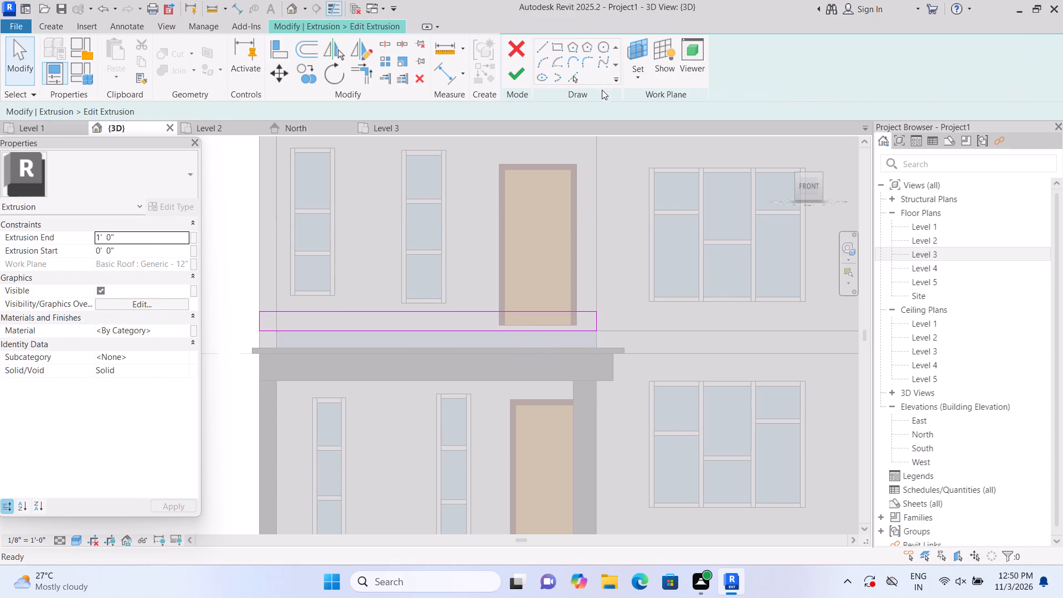
click(519, 76)
Extrude a vertical strip 1' from the upper wall's front face, 9" wide, at its outer left end from the lower band to the roof underside.
middle_drag(520, 173, 515, 295)
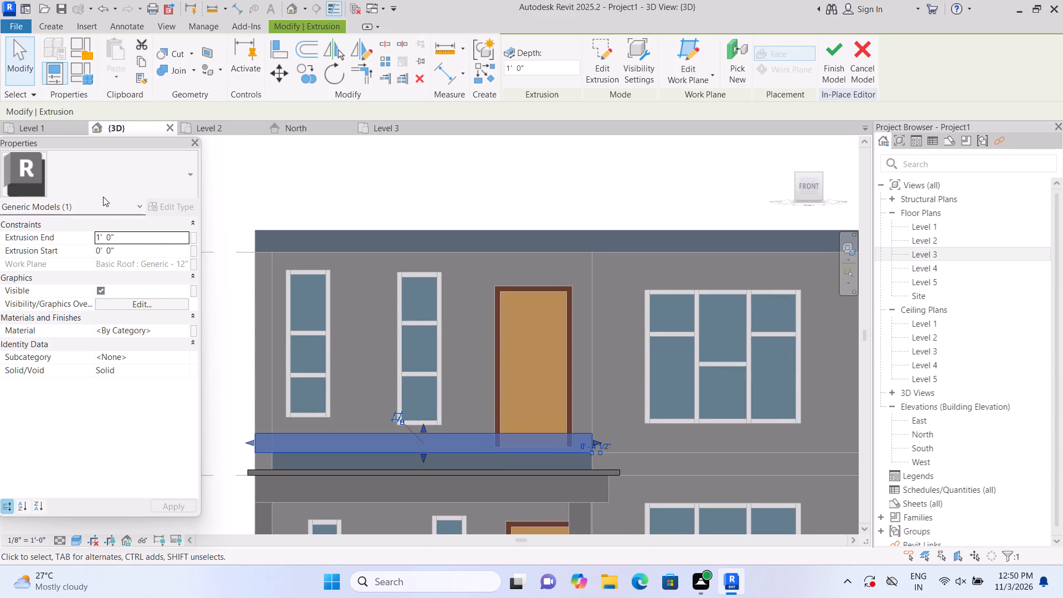
click(55, 24)
click(109, 61)
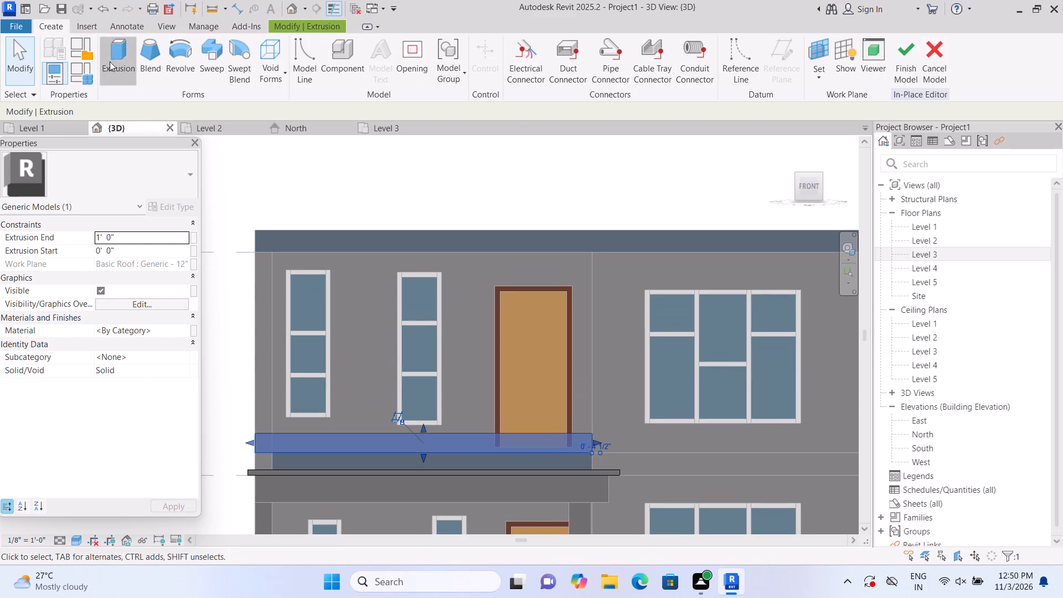
click(713, 81)
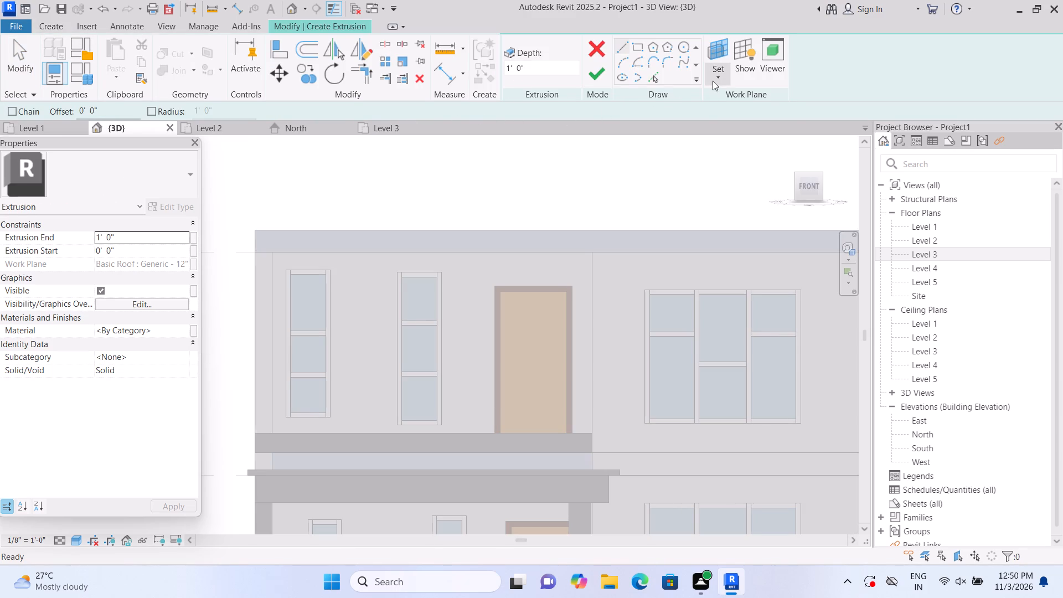
click(735, 131)
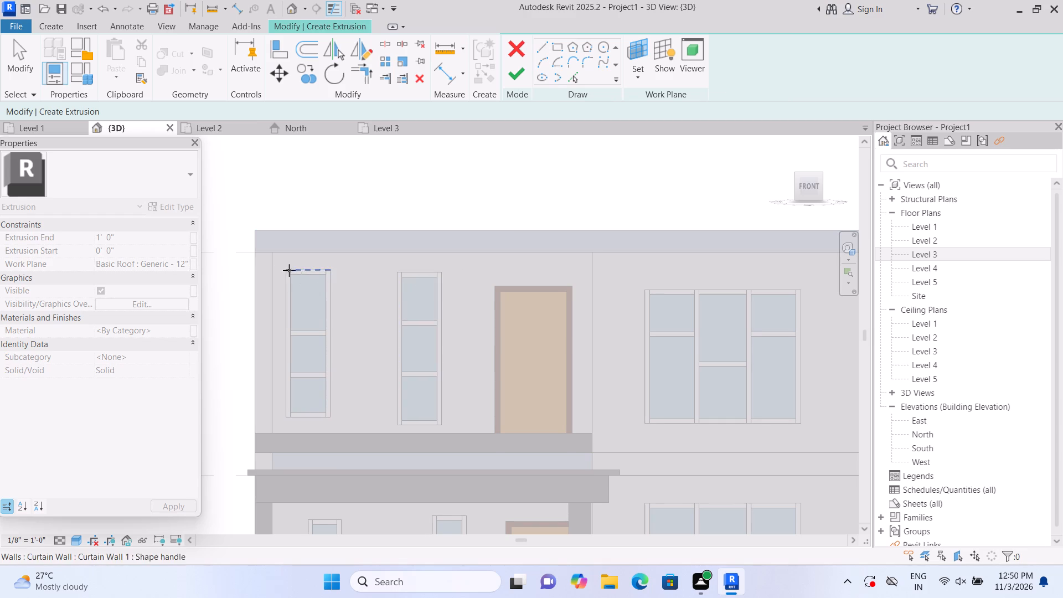
click(267, 262)
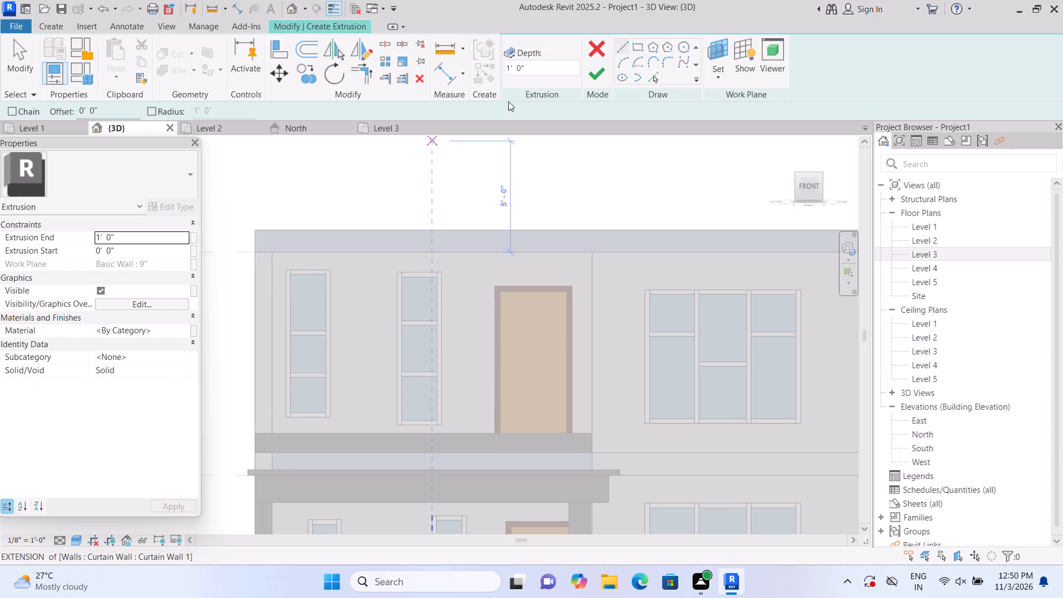
click(634, 48)
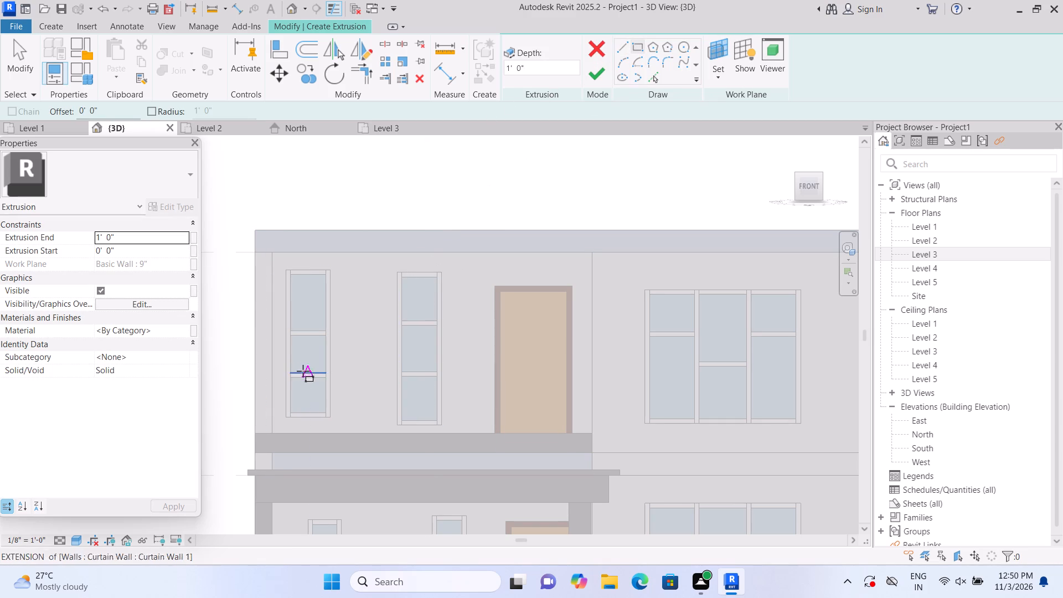
click(256, 432)
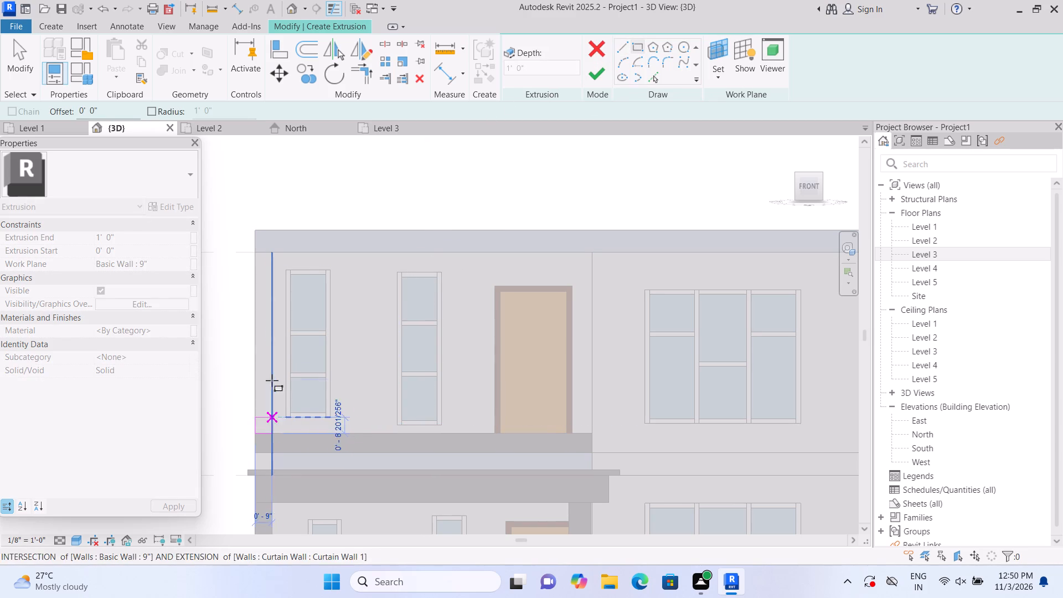
click(274, 254)
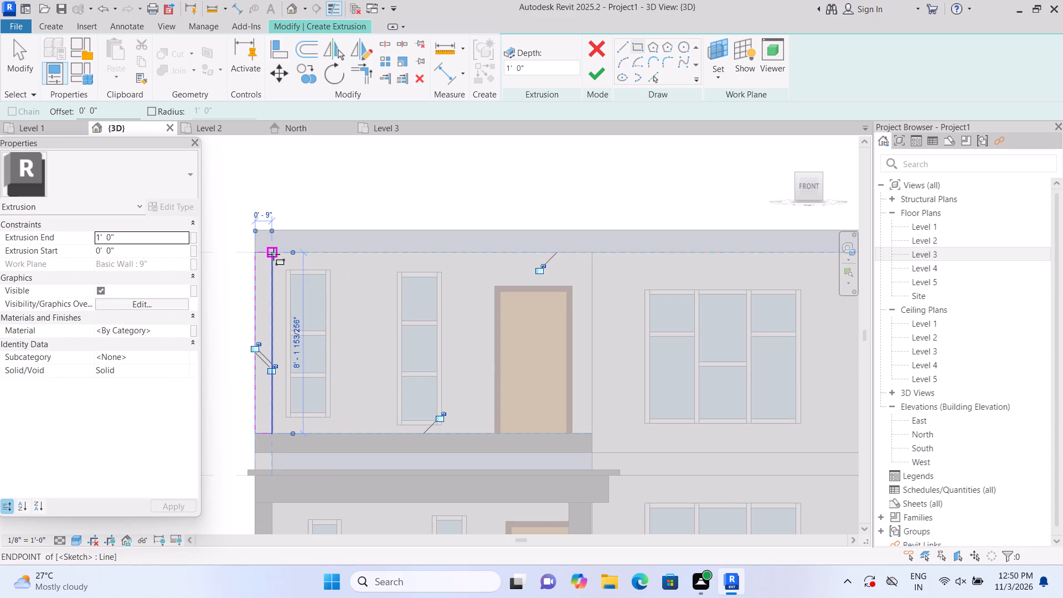
click(594, 69)
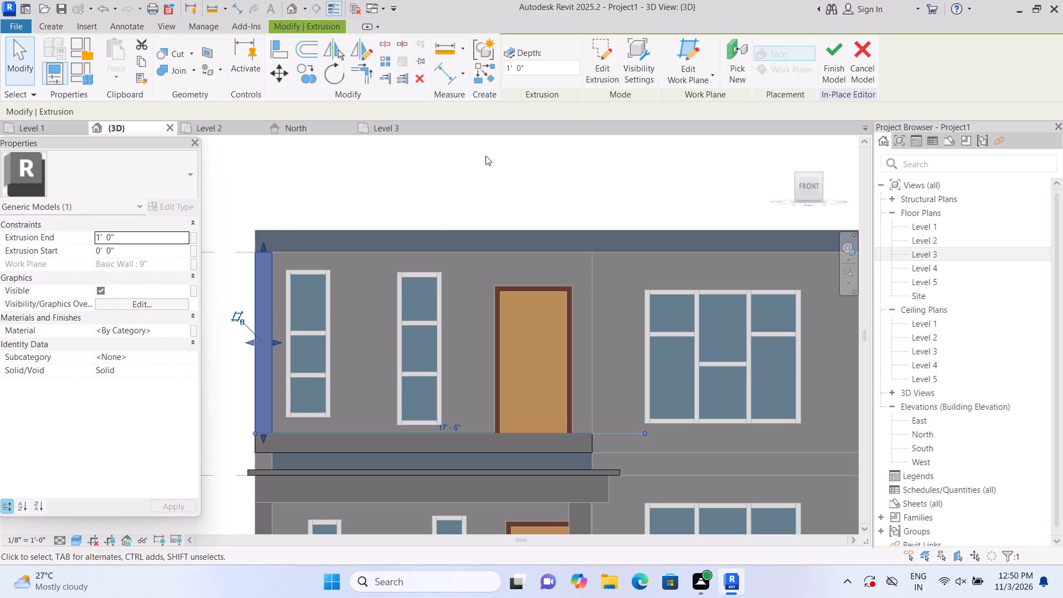
click(479, 162)
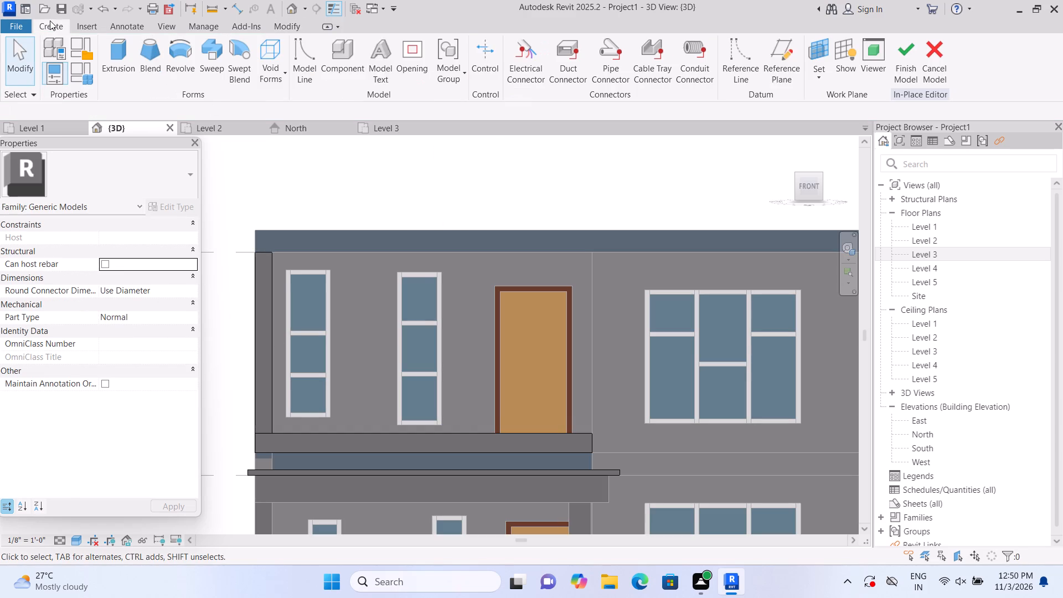
Extrude a 15' 1 1/2" wide rectangle 1' from the top roof's front face, covering the full roof-edge height above the porch bay.
click(50, 20)
click(120, 59)
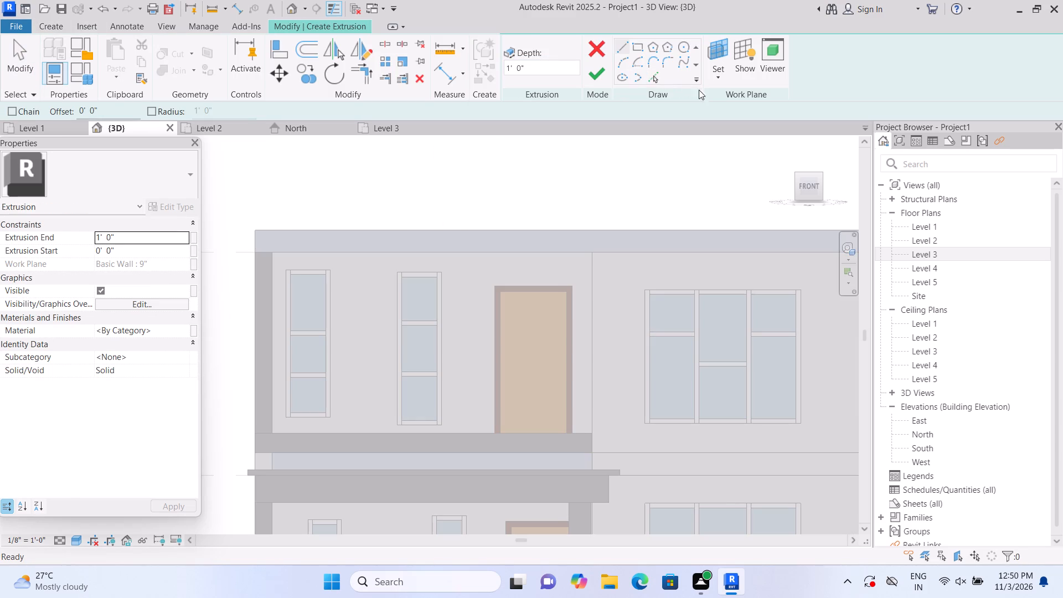
click(728, 80)
click(737, 130)
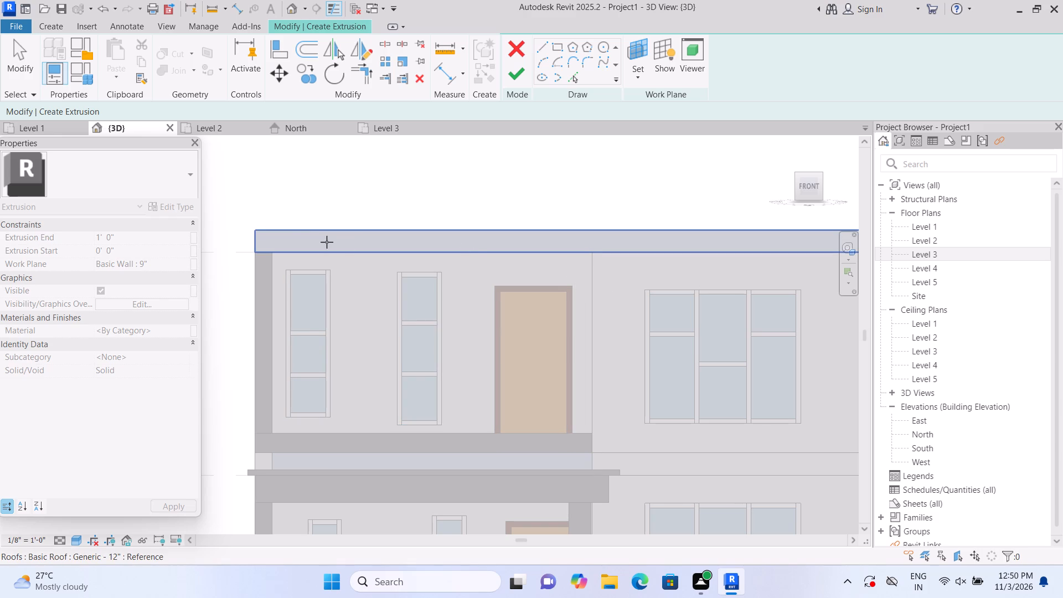
click(306, 242)
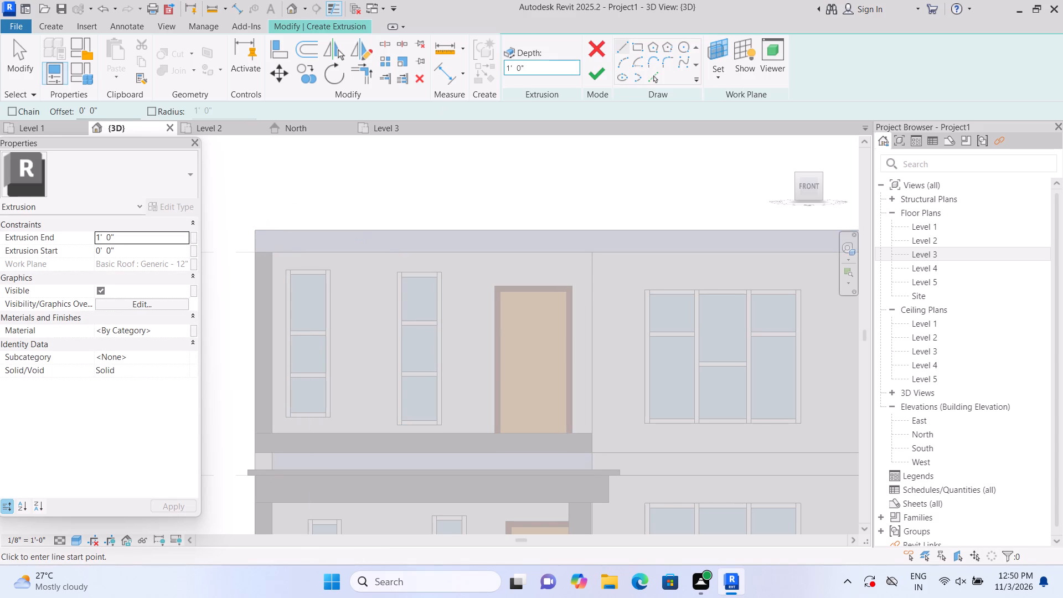
click(638, 43)
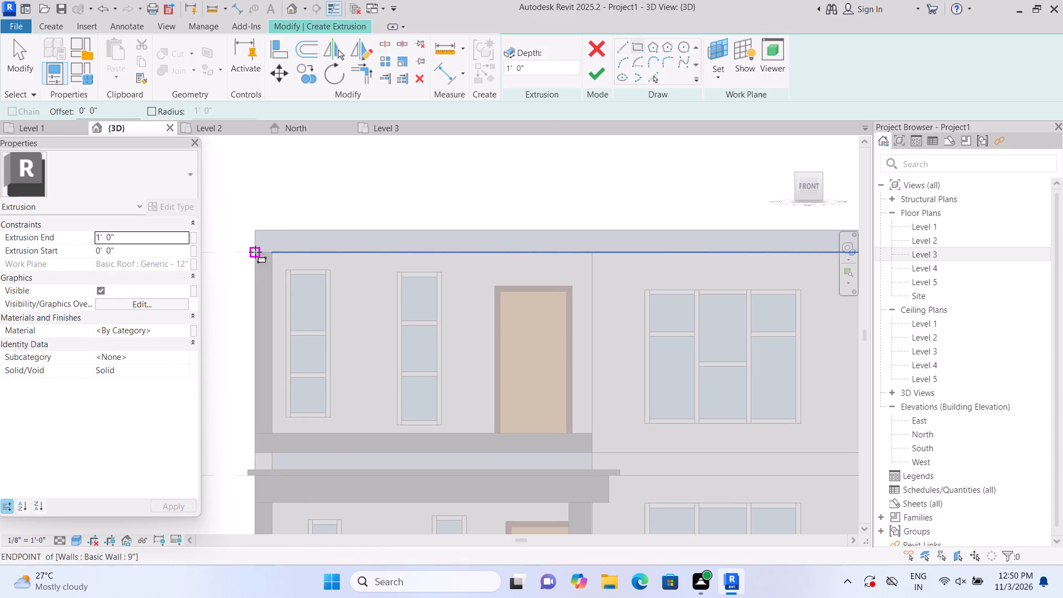
click(259, 251)
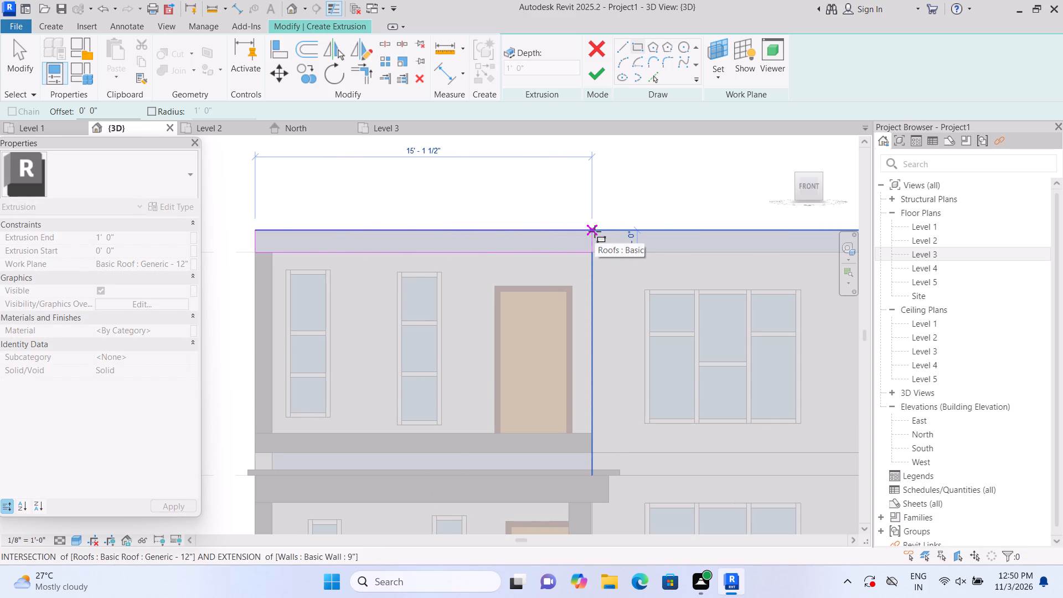
click(595, 231)
click(599, 81)
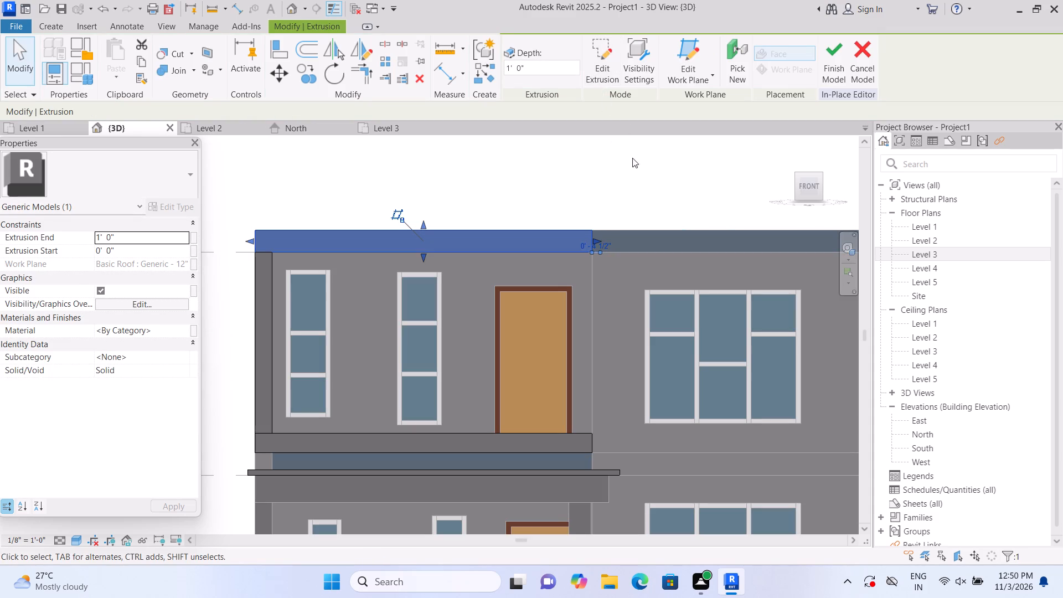
click(603, 169)
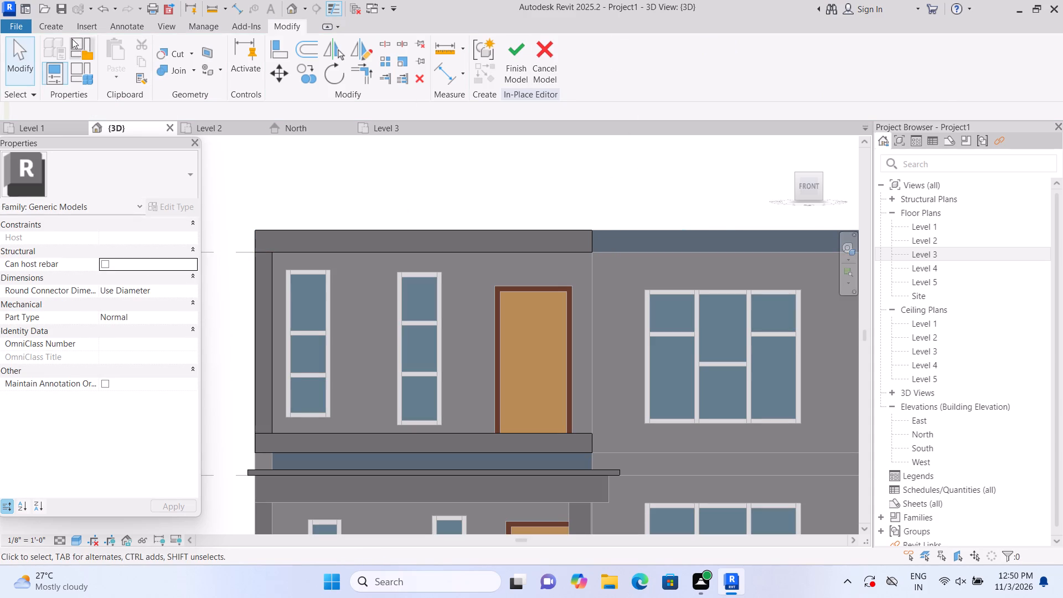
Extrude a vertical strip 1' from the recessed upper wall's face, 10 1/2" wide and about 8' 1 5/8" high, beside the door.
click(60, 20)
click(124, 54)
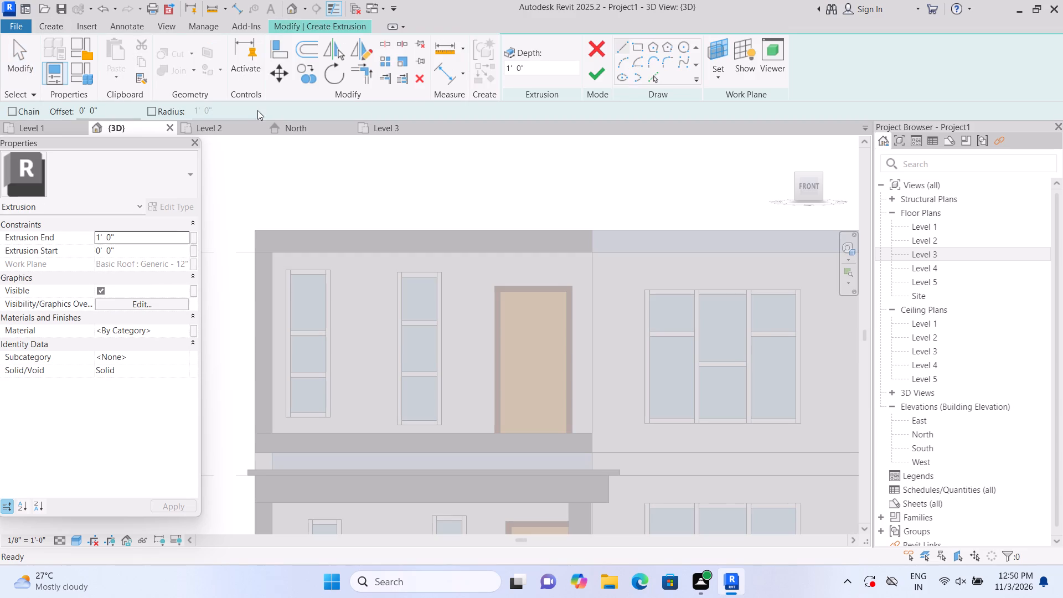
click(716, 82)
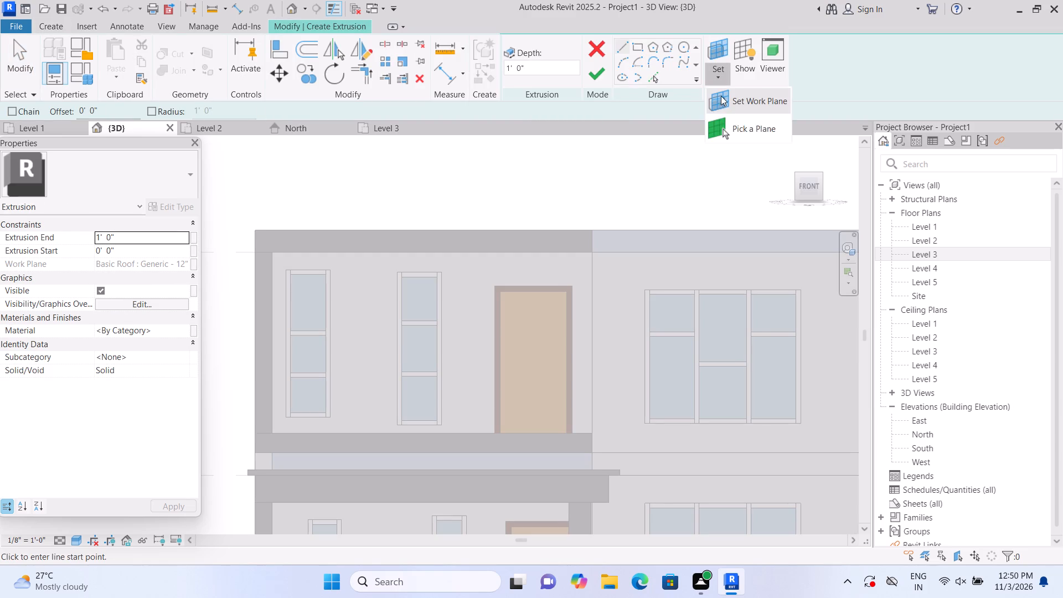
click(725, 122)
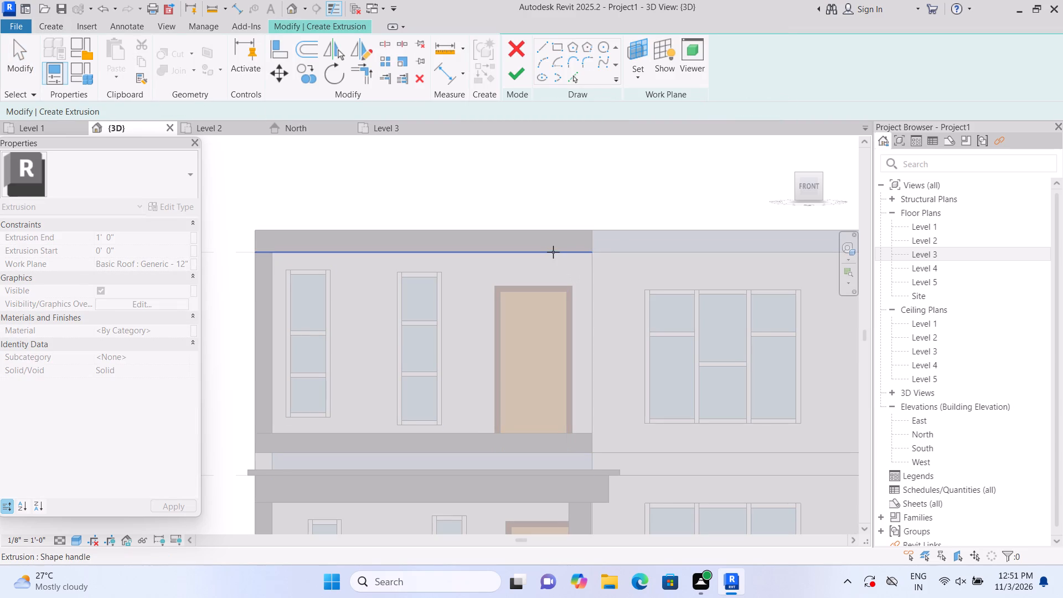
click(560, 269)
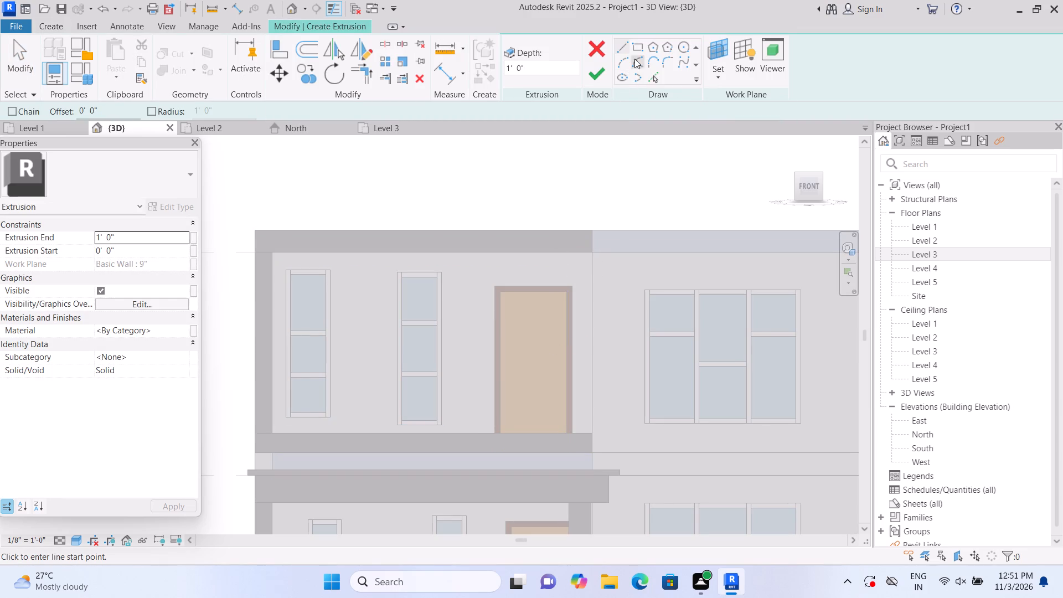
click(636, 47)
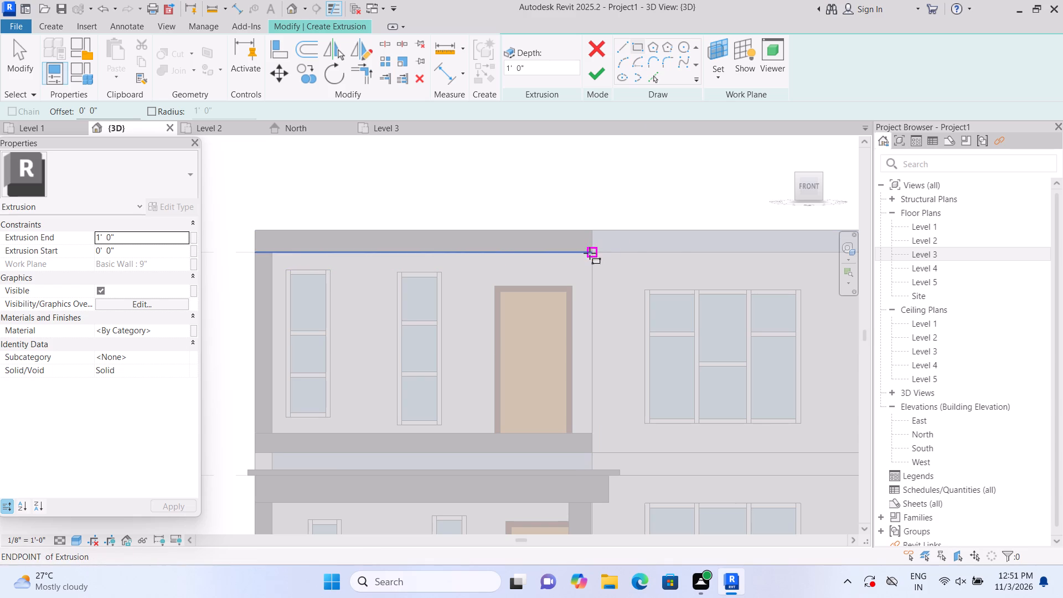
click(590, 253)
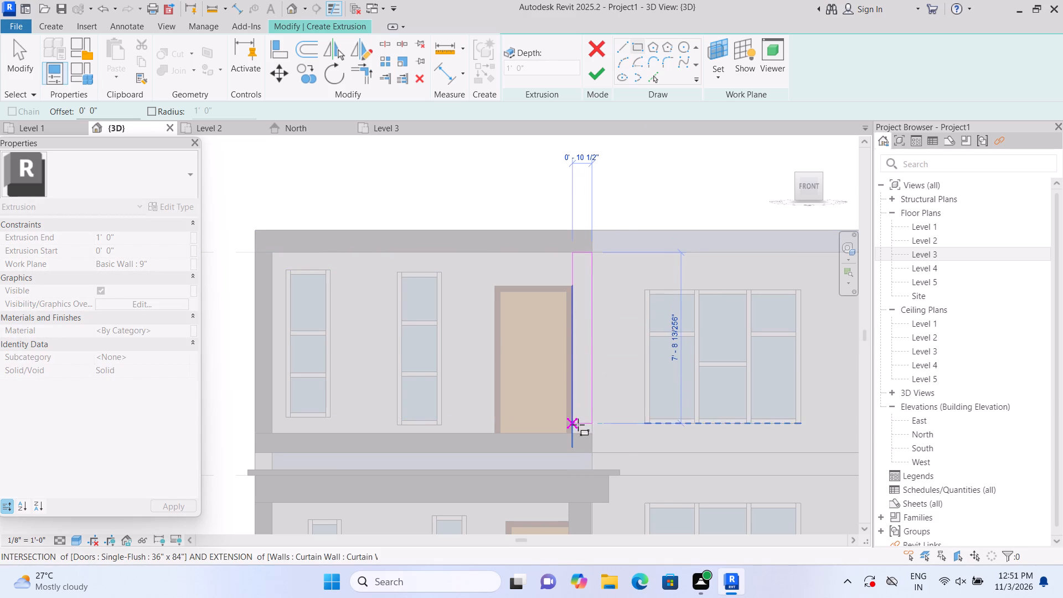
click(577, 433)
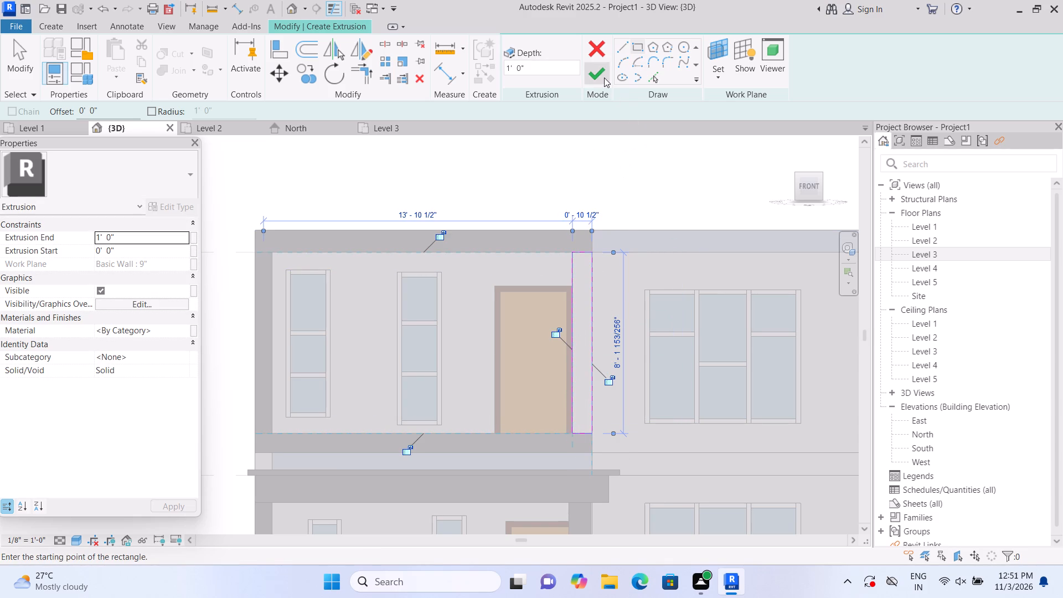
click(604, 78)
scroll(636, 197, down, 1)
click(633, 199)
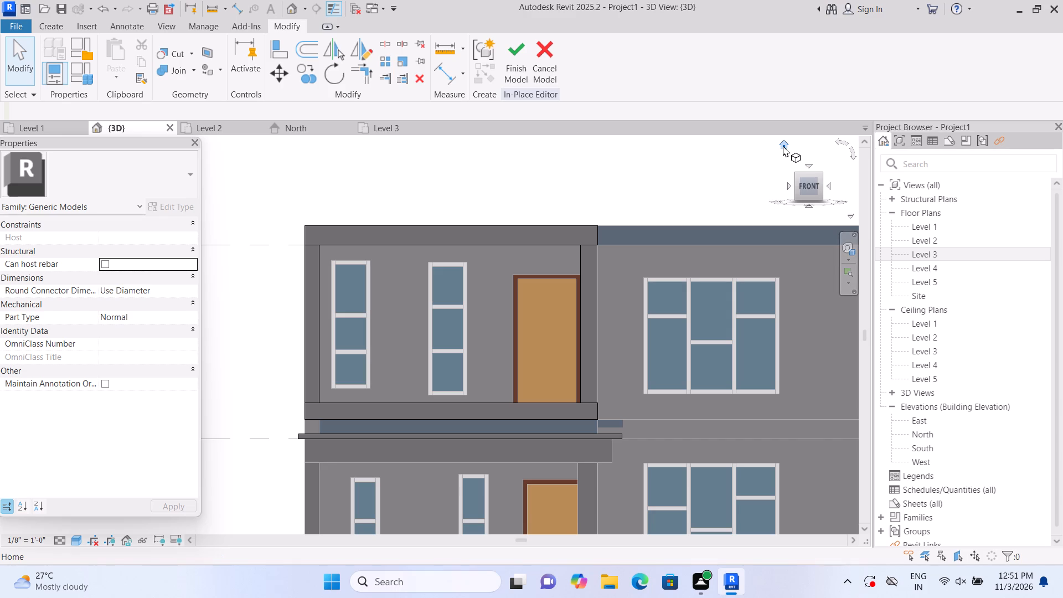
Examine the upper-floor frame and porch canopy in 3D from above, the front and below, checking how the frame's pieces meet.
double_click(783, 146)
scroll(218, 358, up, 1)
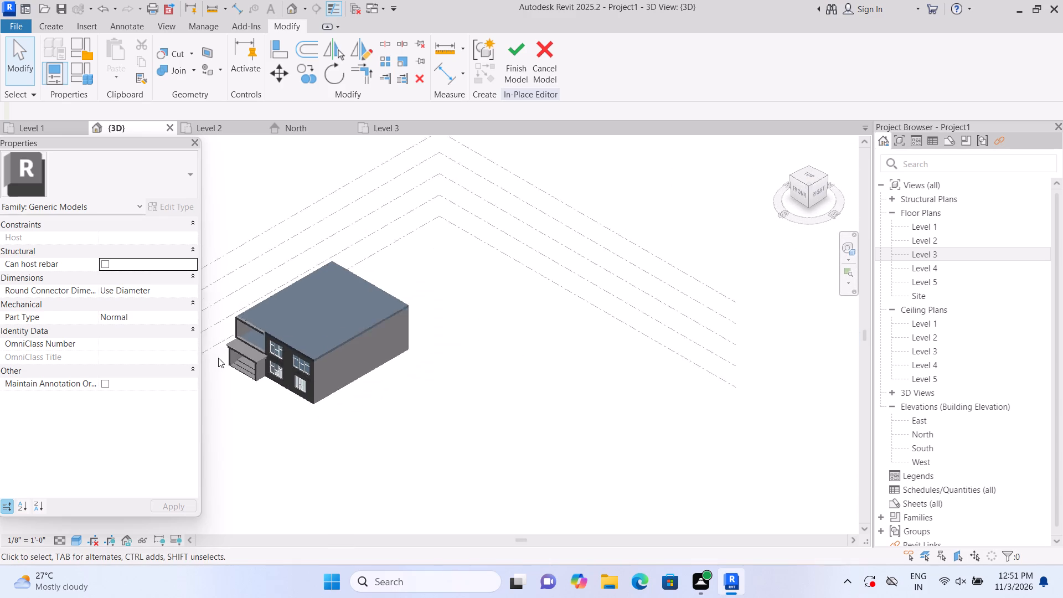
scroll(218, 358, up, 12)
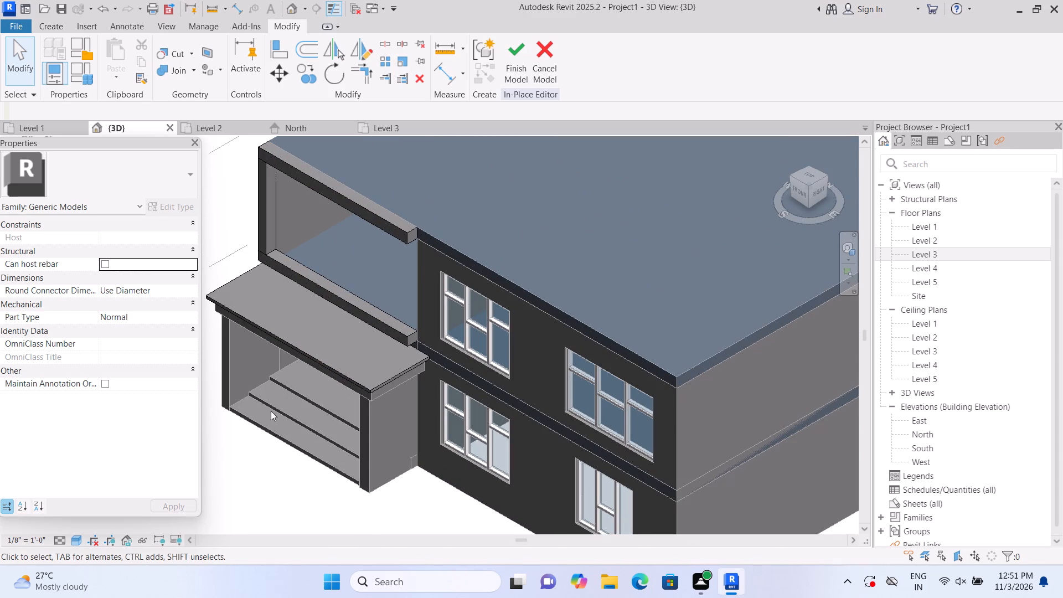
shift+middle_drag(210, 458, 307, 321)
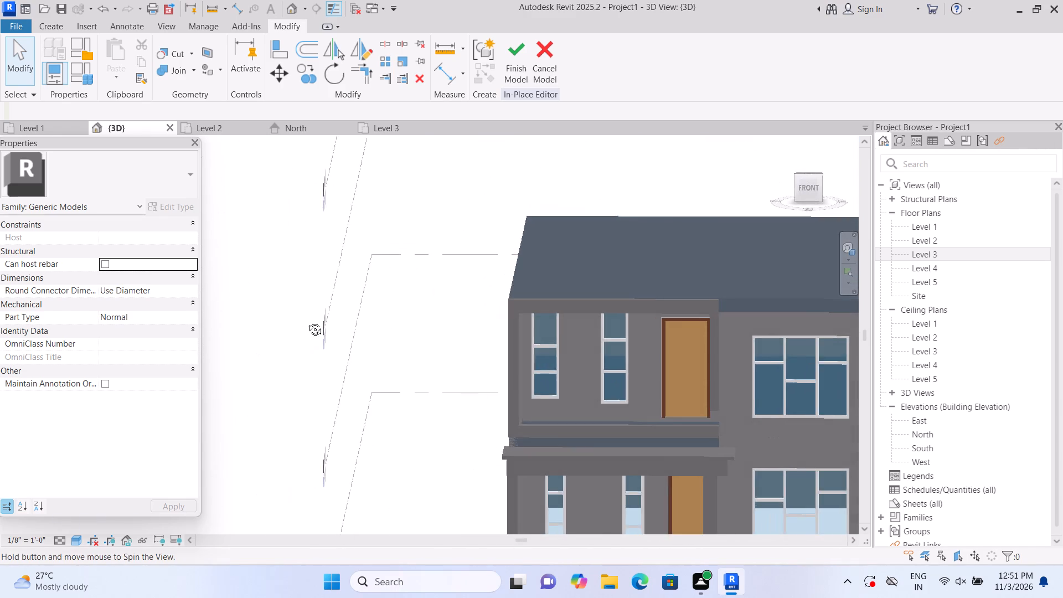
shift+middle_drag(307, 321, 264, 287)
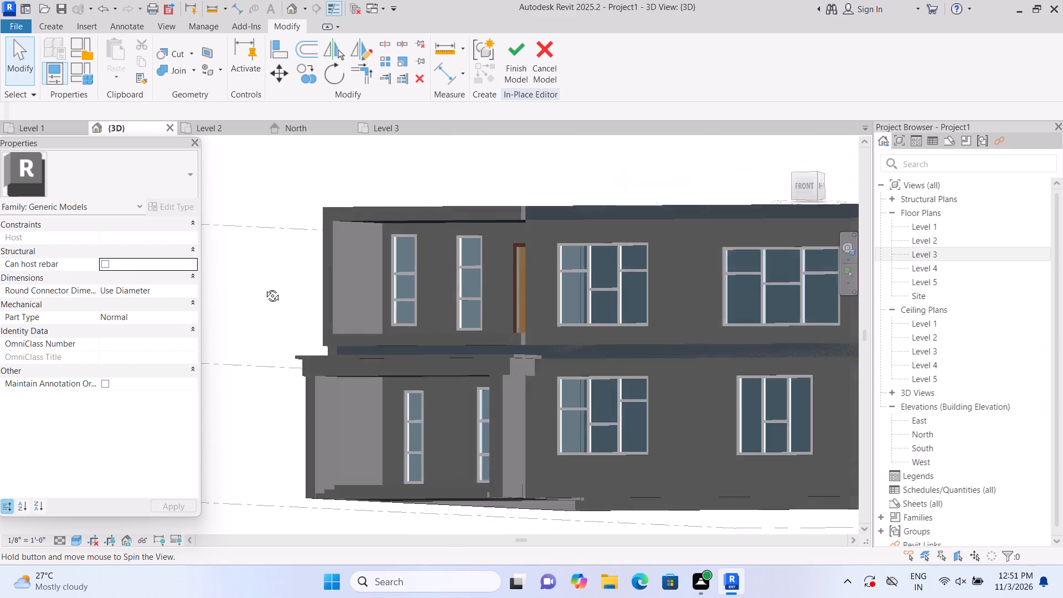
shift+middle_drag(264, 287, 245, 345)
scroll(326, 481, up, 1)
middle_drag(345, 488, 389, 319)
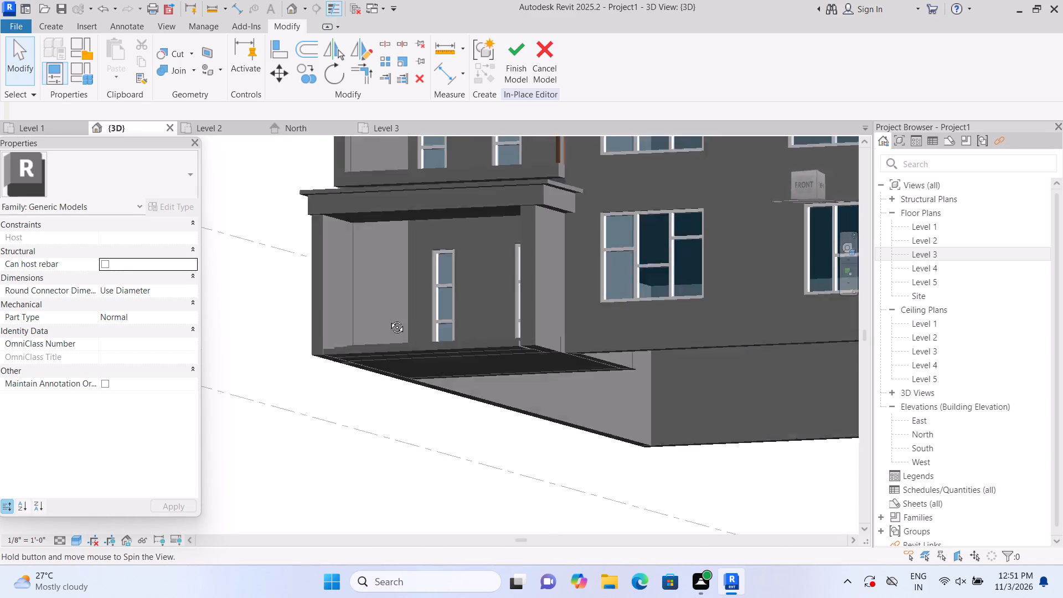
middle_drag(389, 319, 395, 406)
middle_drag(420, 300, 422, 236)
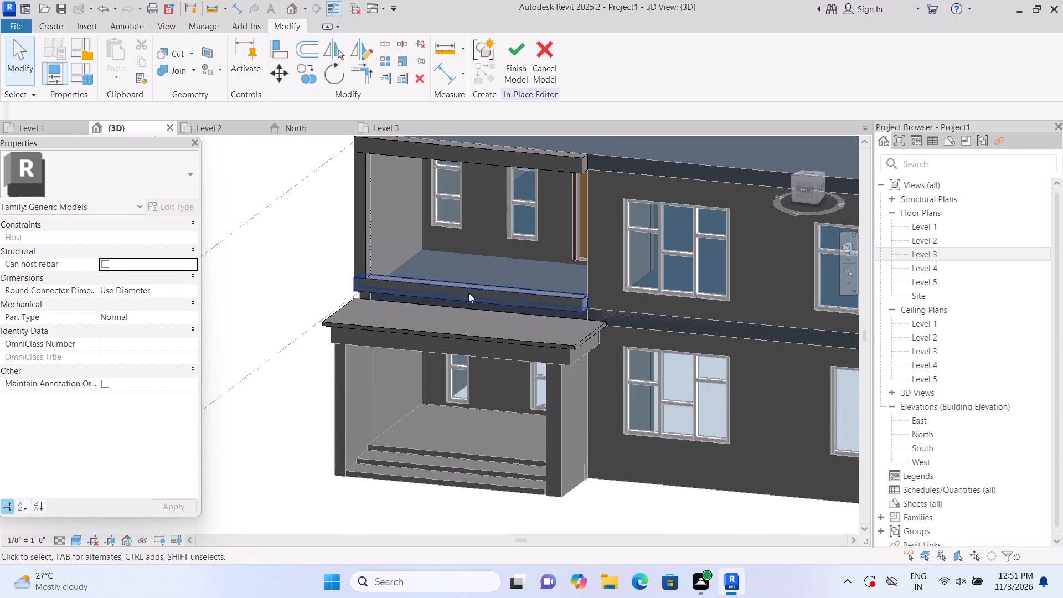
middle_drag(469, 283, 419, 476)
middle_click(419, 476)
shift+middle_drag(419, 487, 421, 427)
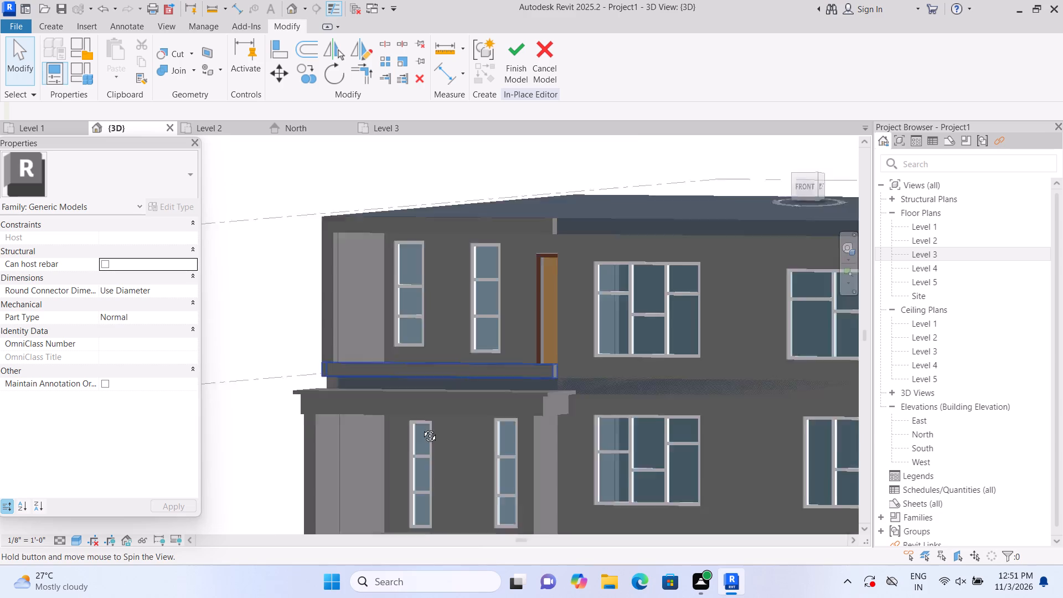
shift+middle_drag(421, 427, 401, 487)
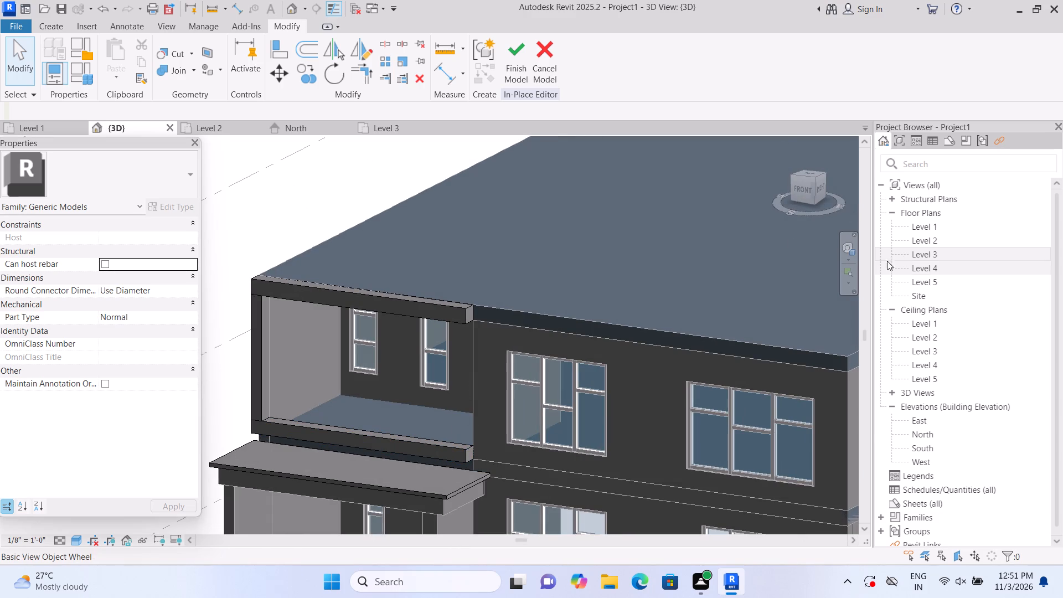
Delete the frame's lower horizontal band extrusion in the Level 2 floor plan.
double_click(921, 225)
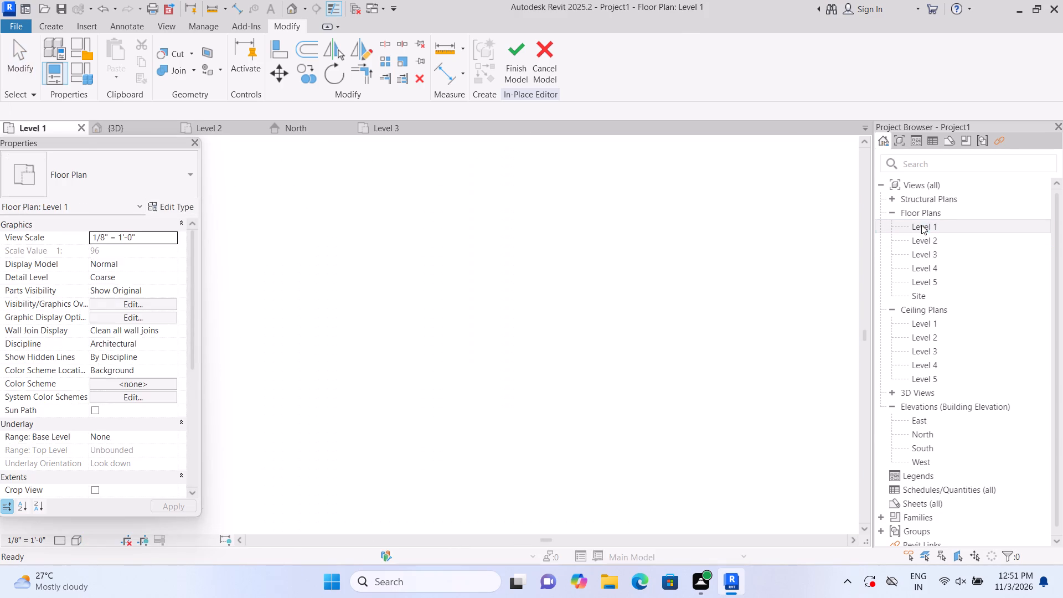
triple_click(930, 236)
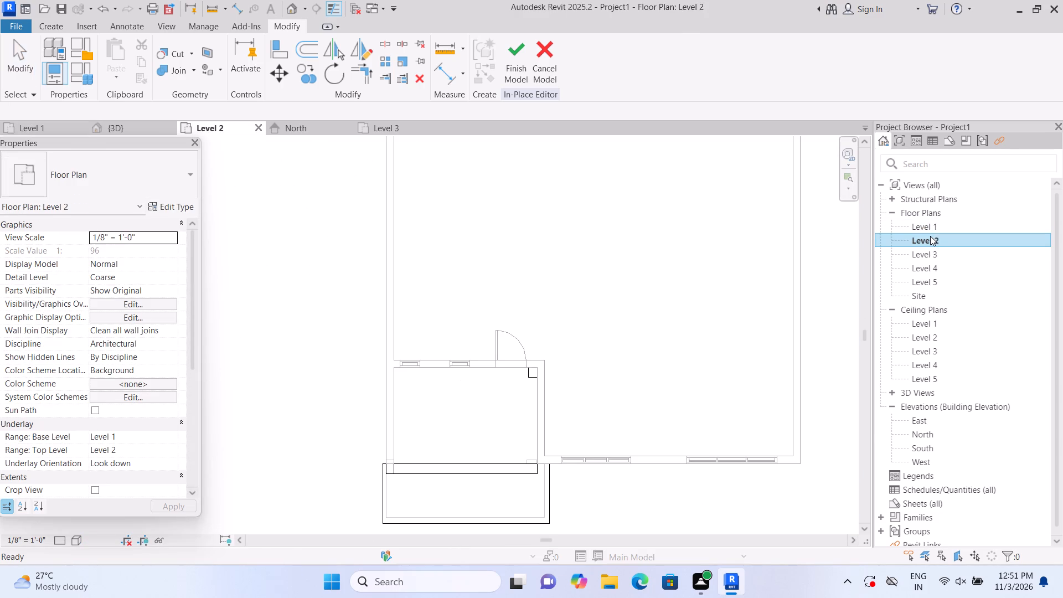
scroll(909, 283, down, 1)
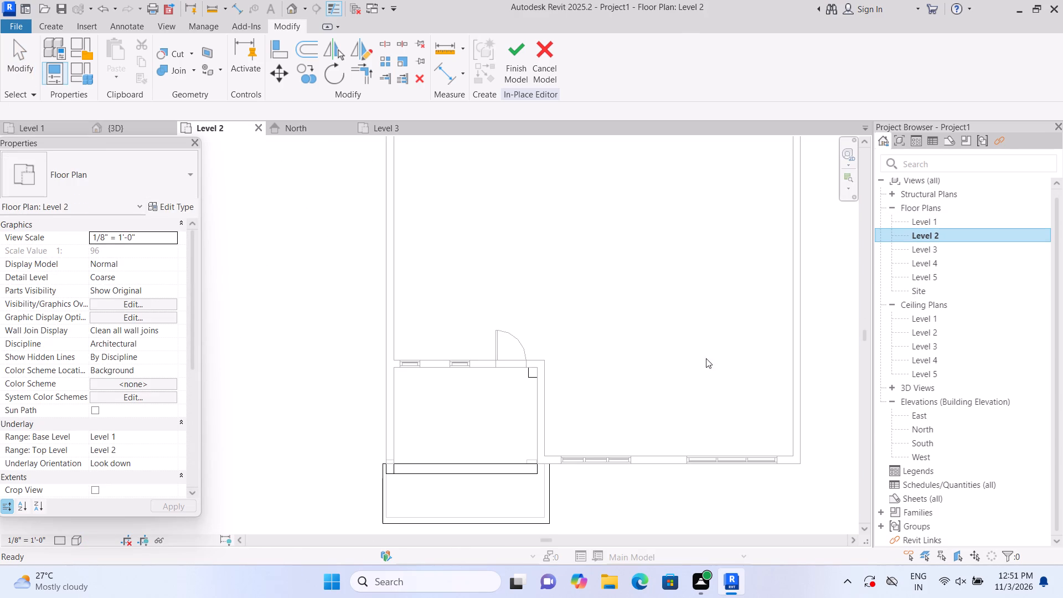
scroll(704, 359, down, 1)
scroll(508, 479, up, 2)
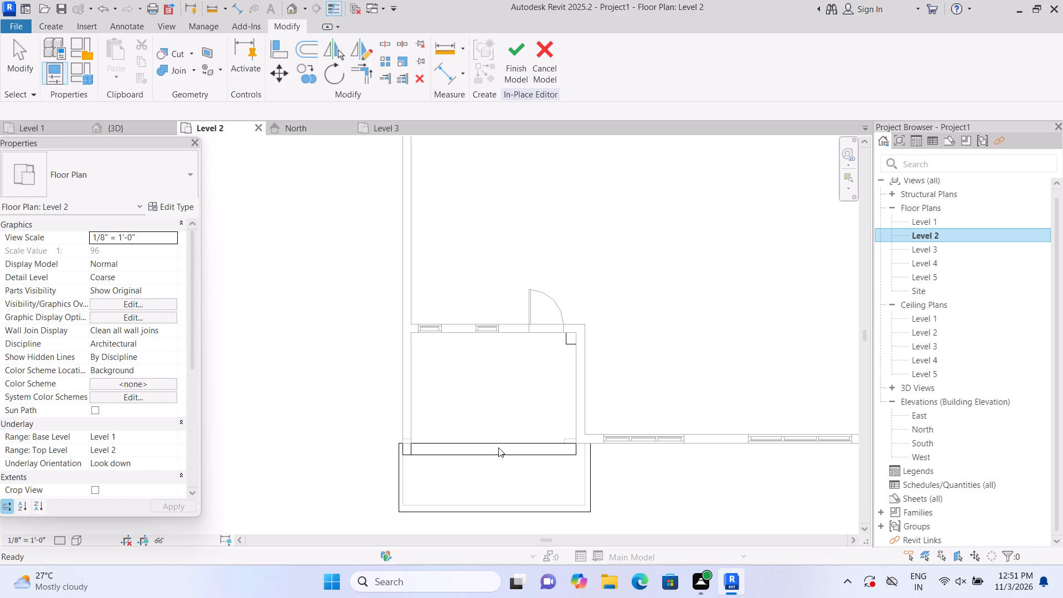
click(503, 442)
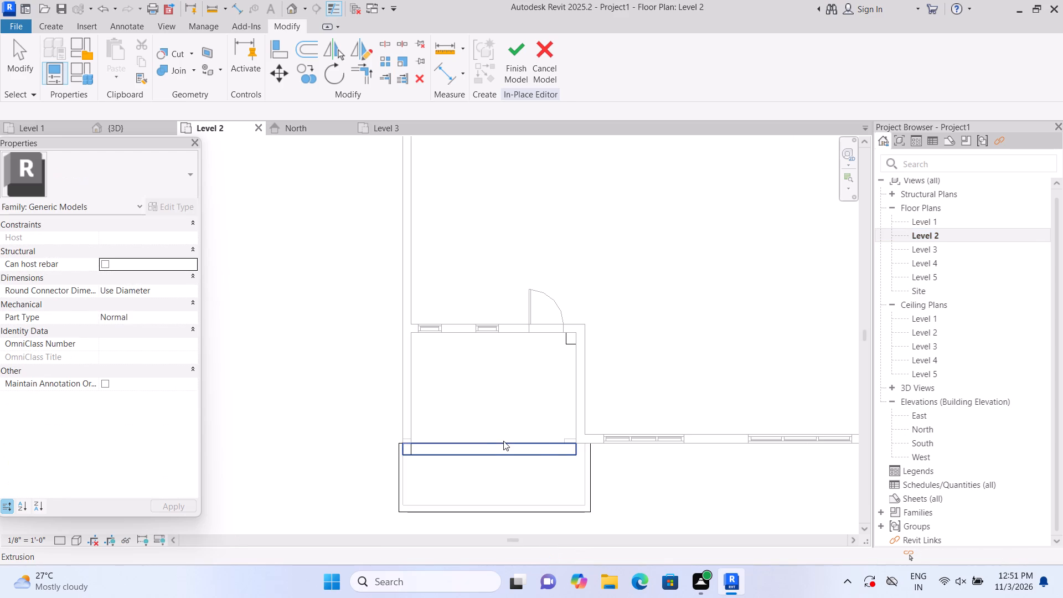
key(Delete)
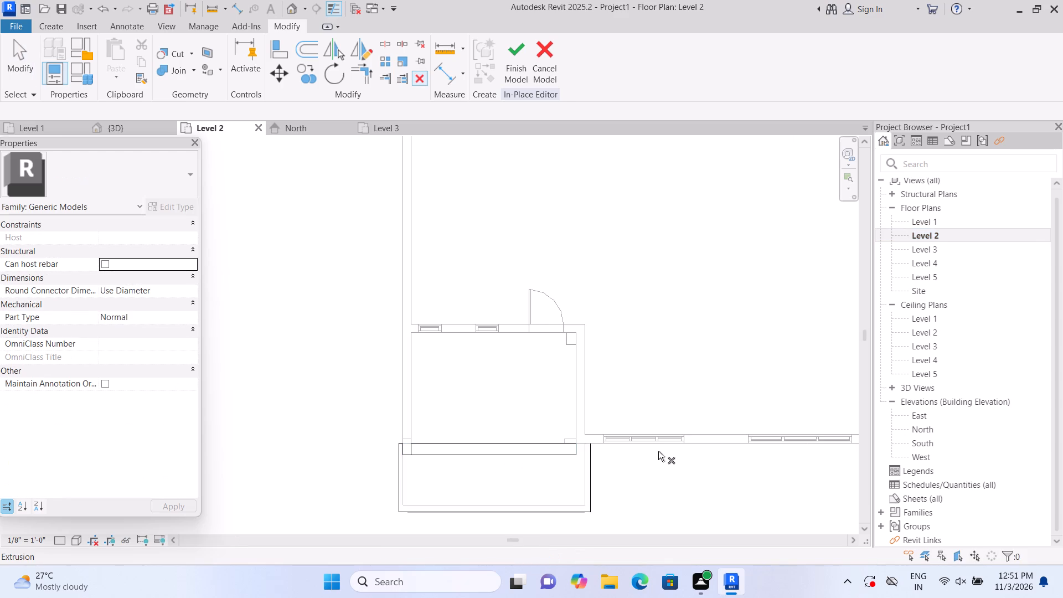
key(Delete)
click(561, 444)
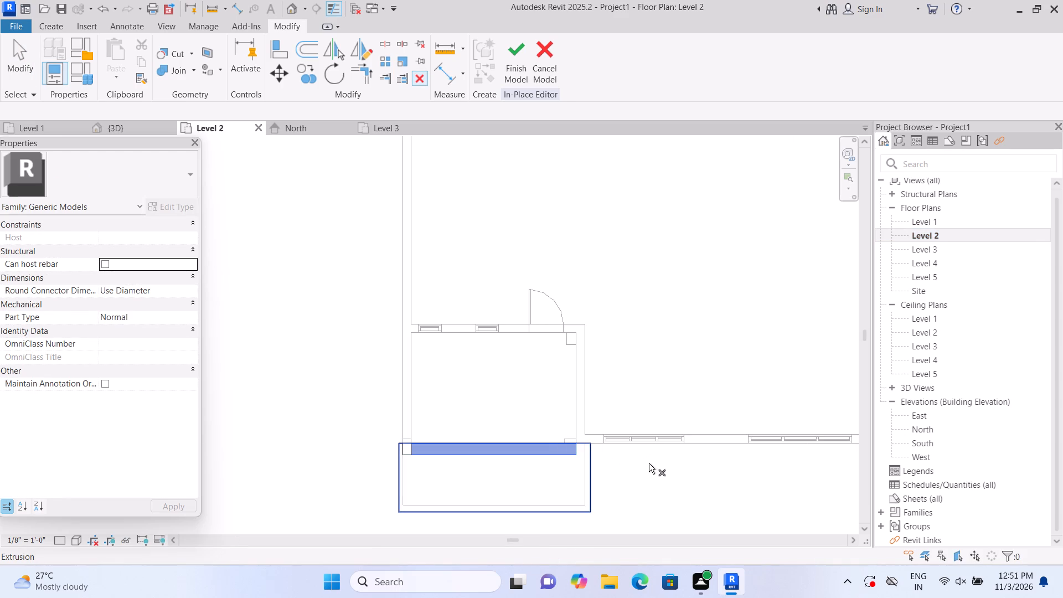
key(Delete)
Examine the upper-floor bay and porch canopy in 3D where the lower band was removed.
scroll(655, 415, down, 1)
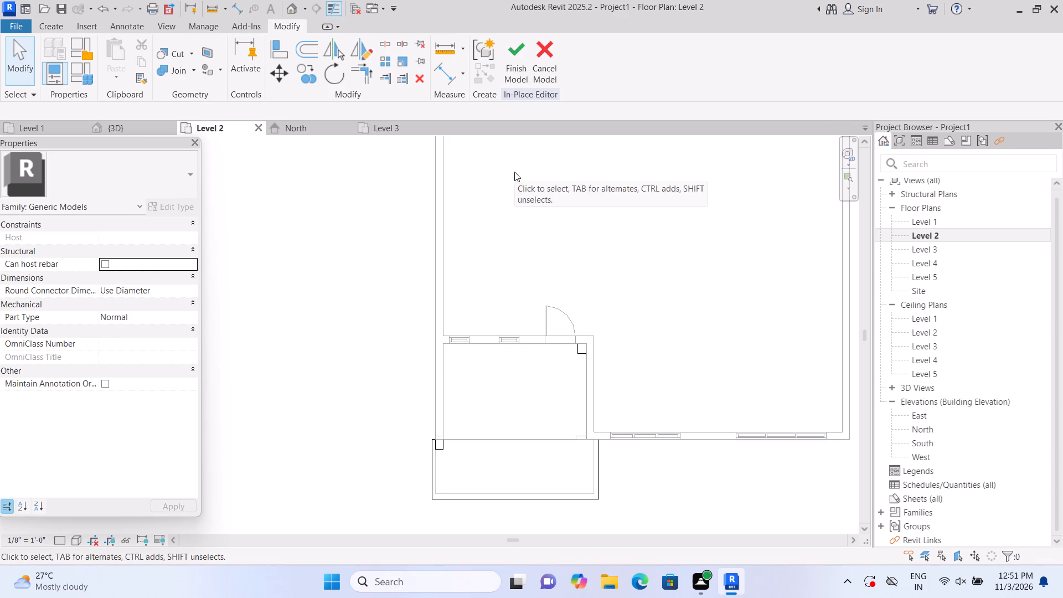
double_click(290, 3)
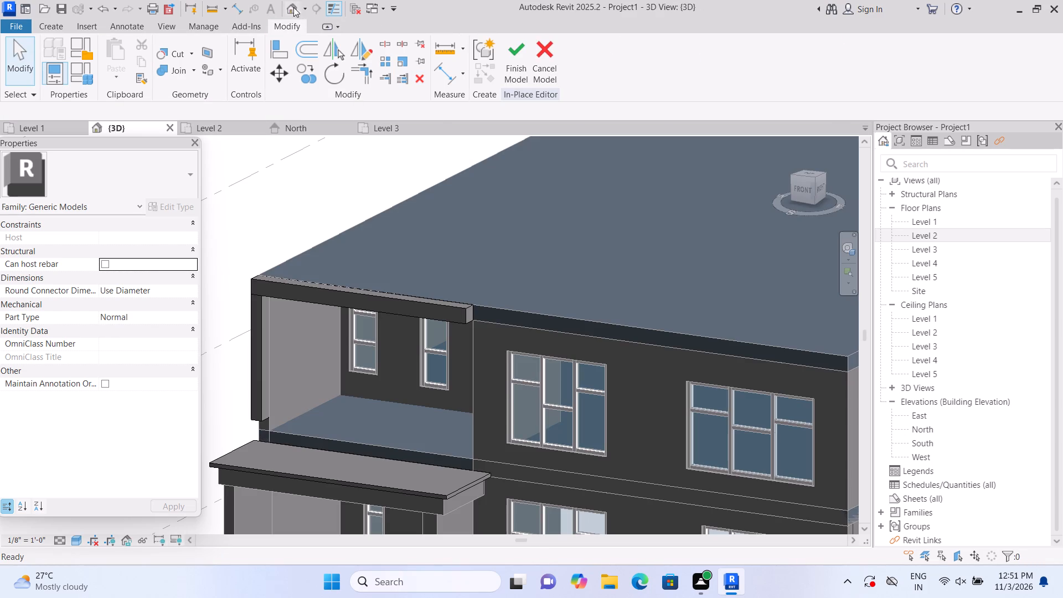
scroll(409, 214, down, 2)
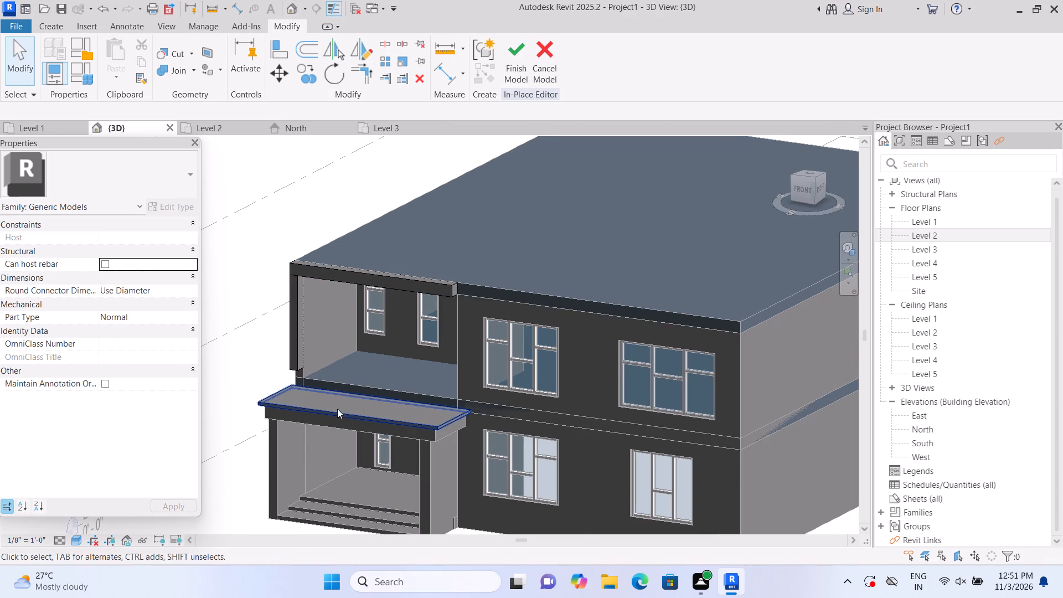
middle_drag(399, 370, 453, 375)
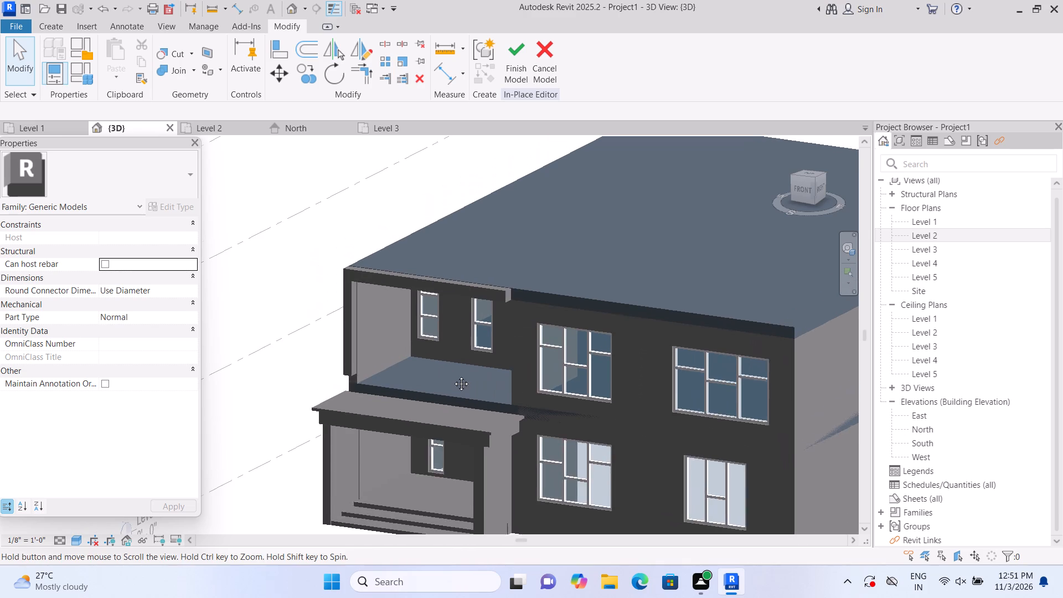
middle_drag(453, 375, 453, 377)
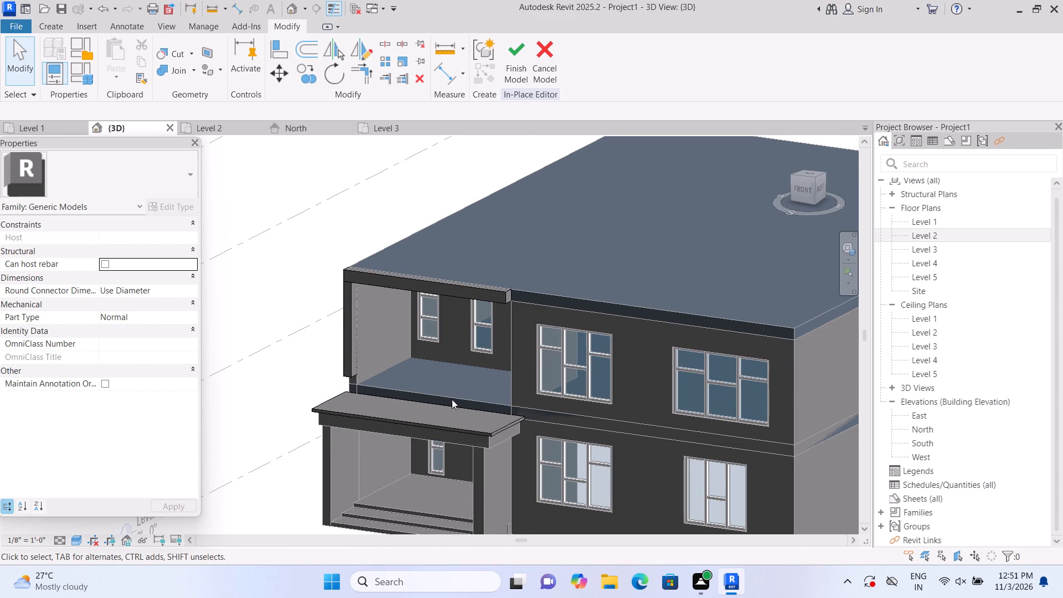
shift+middle_drag(412, 504, 434, 344)
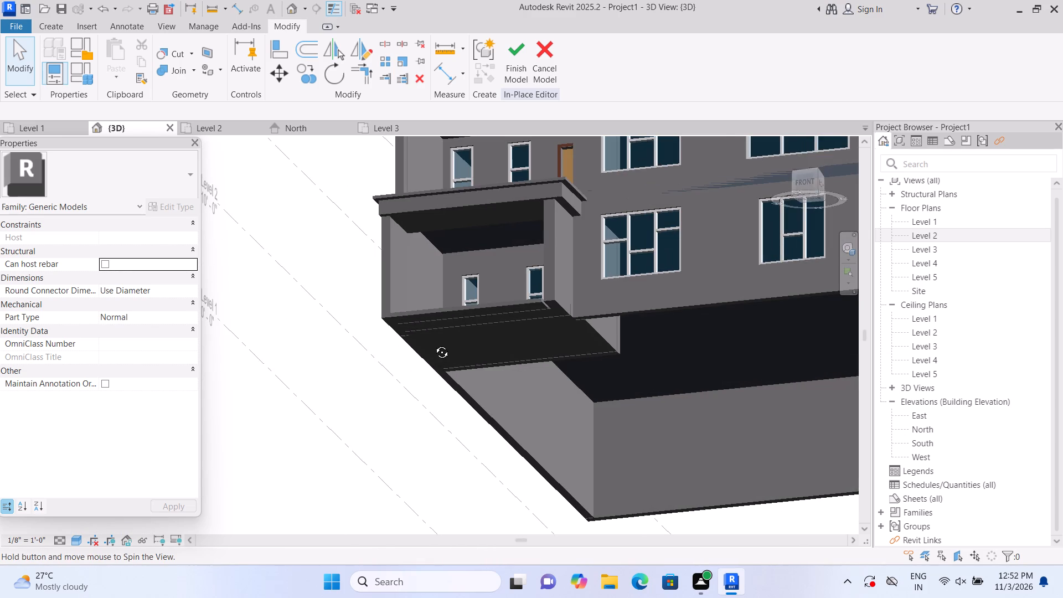
shift+middle_drag(434, 344, 389, 489)
middle_drag(409, 478, 435, 509)
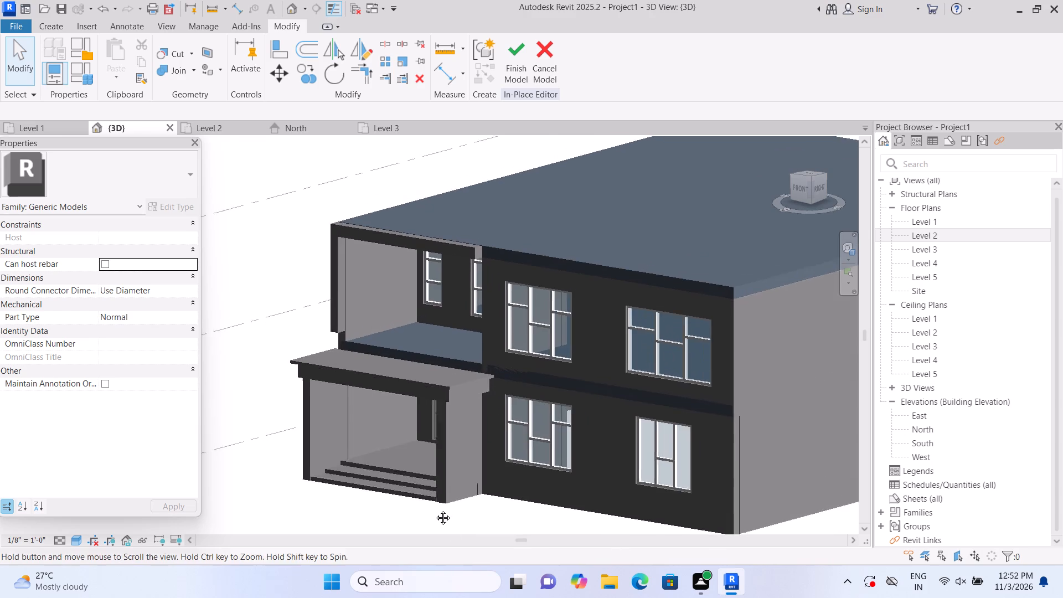
middle_drag(435, 509, 443, 527)
In the front 3D view, extrude a lower horizontal band 1' from the Level 2 slab's front face, 15' 1 1/2" wide and about 10 3/8" high.
click(801, 184)
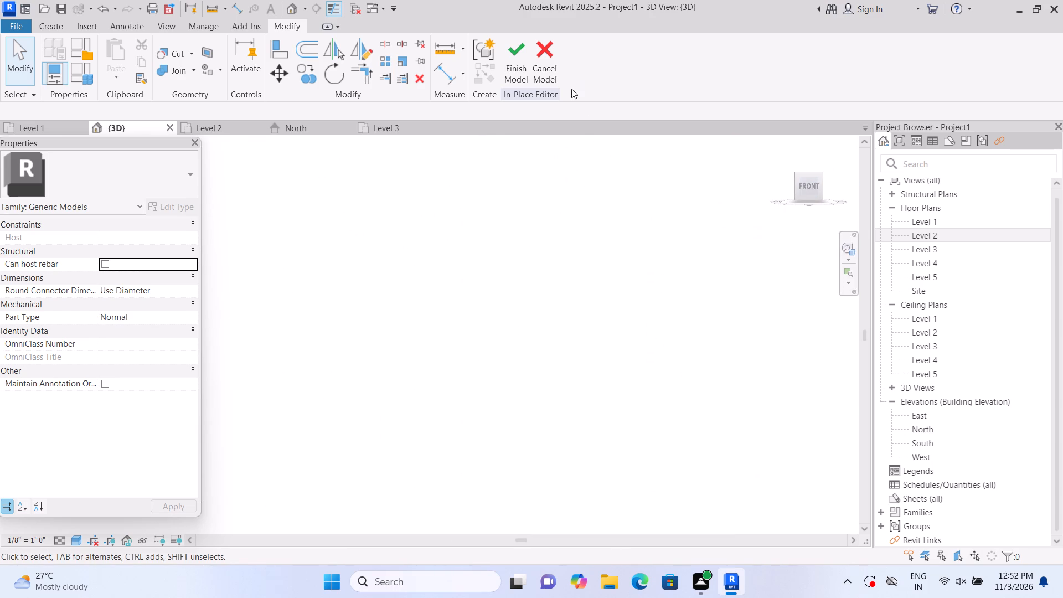
scroll(319, 304, up, 8)
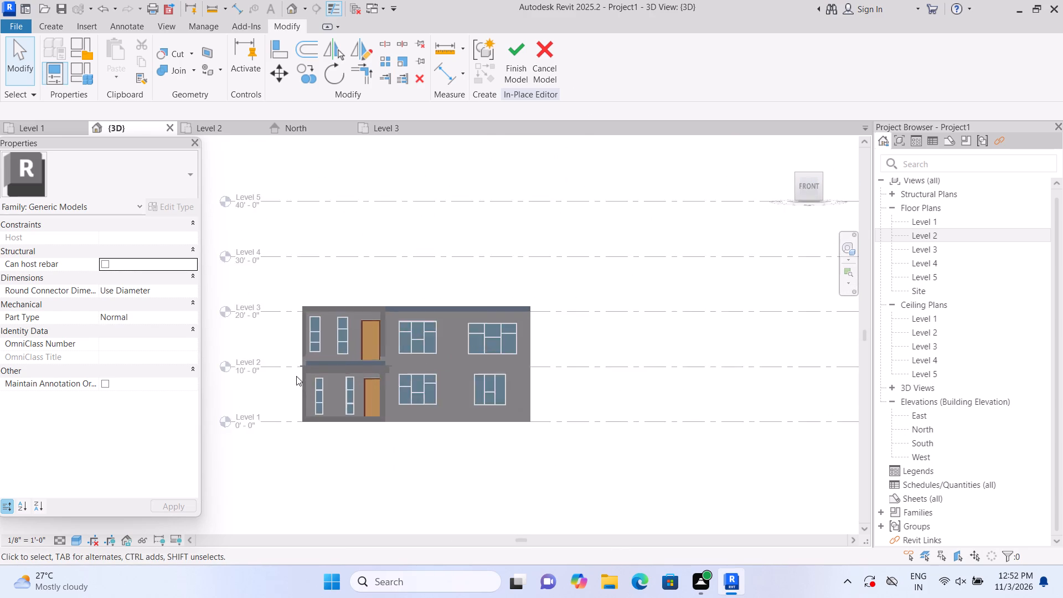
scroll(296, 376, up, 6)
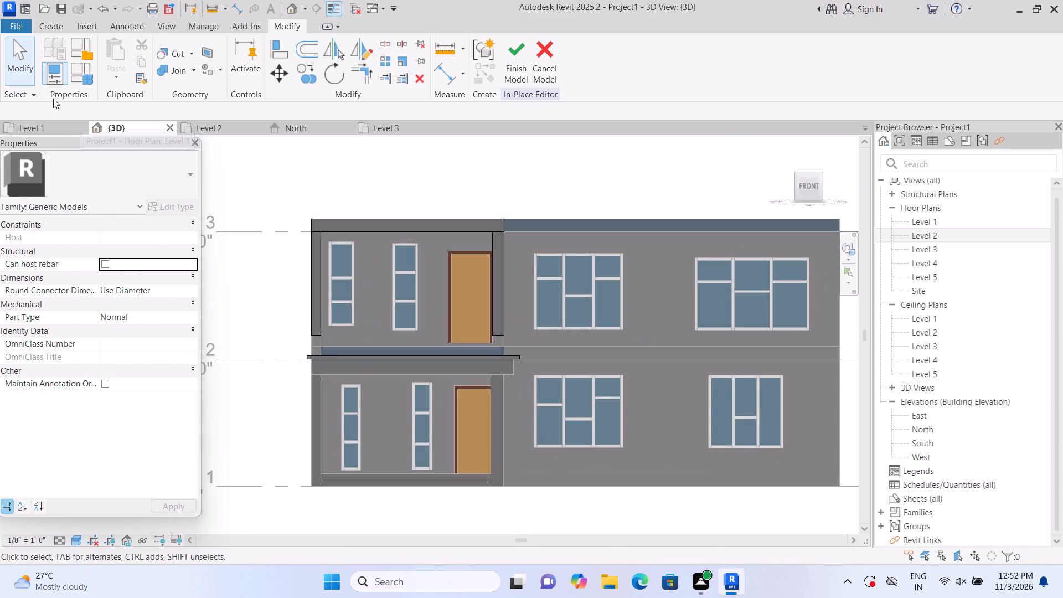
click(56, 22)
click(128, 60)
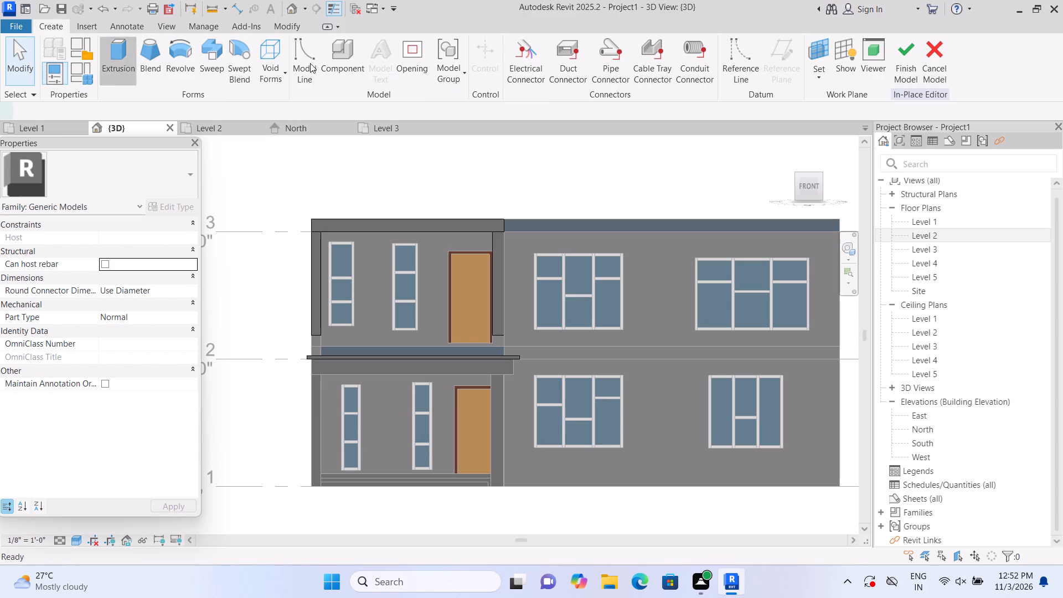
click(722, 76)
click(730, 133)
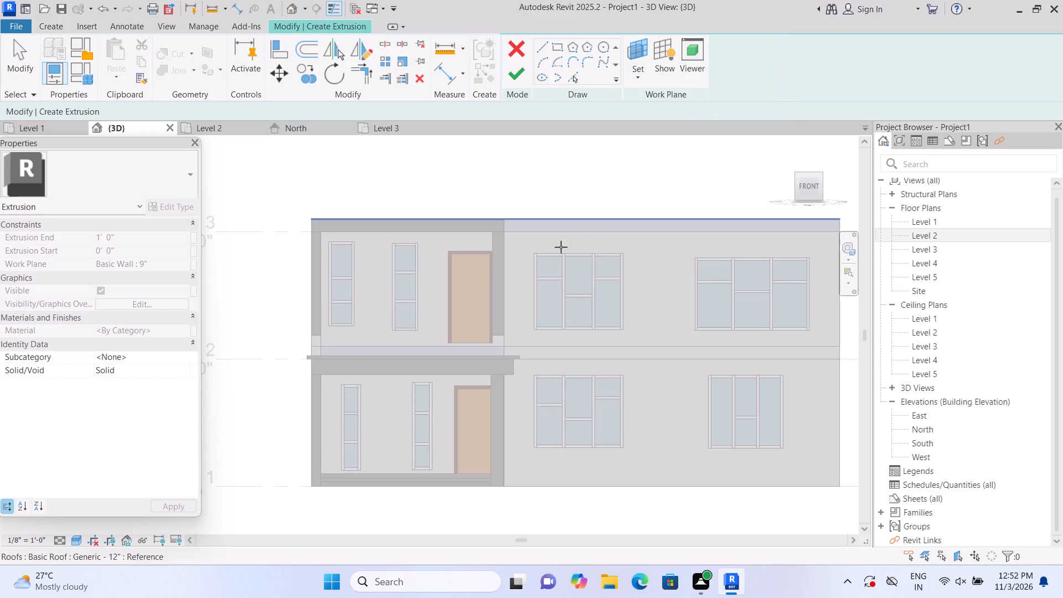
scroll(415, 359, up, 2)
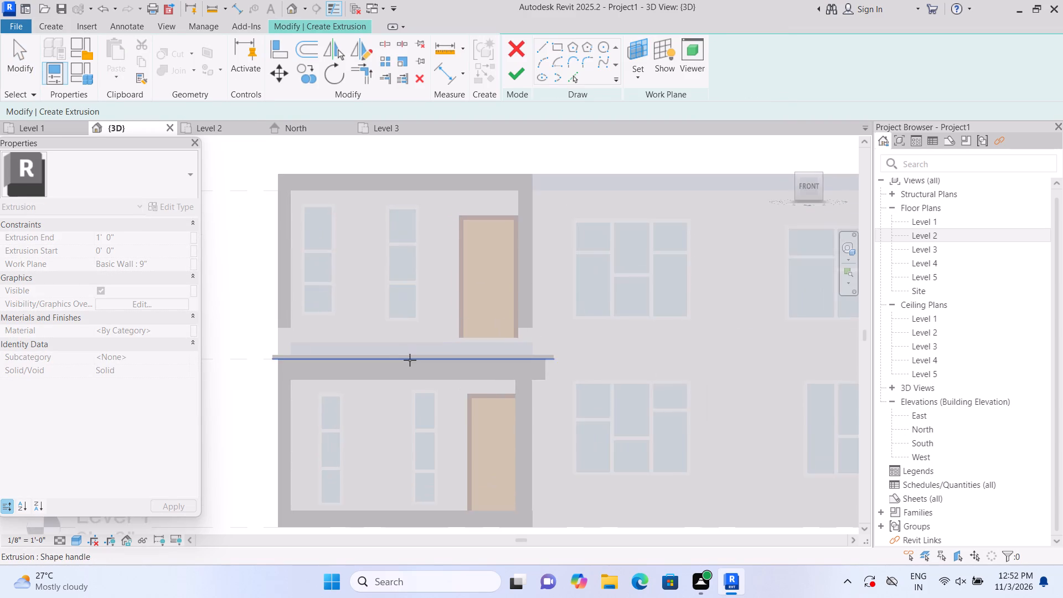
scroll(410, 360, up, 2)
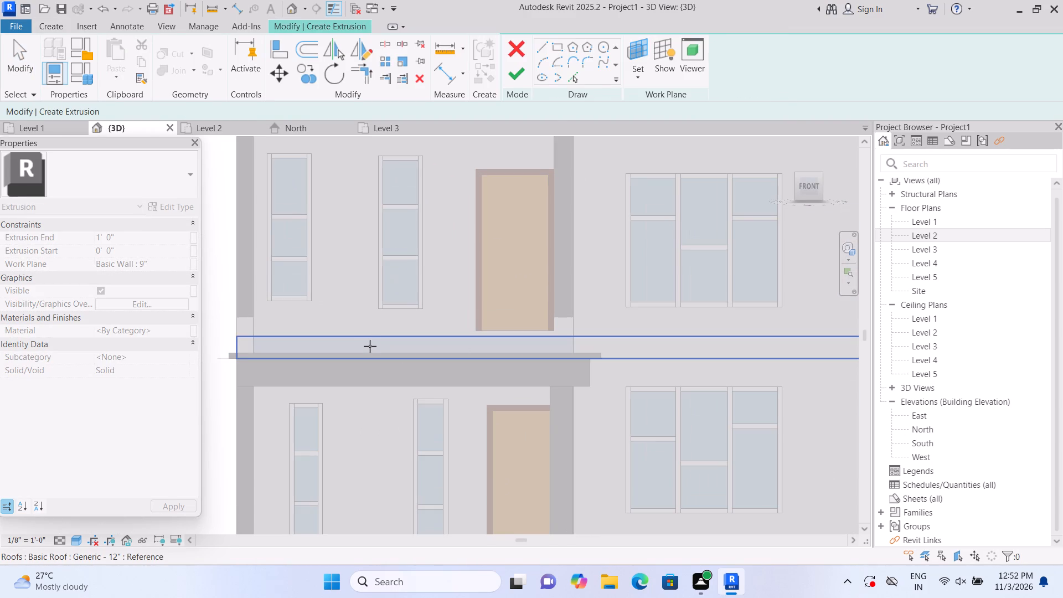
click(370, 346)
click(639, 46)
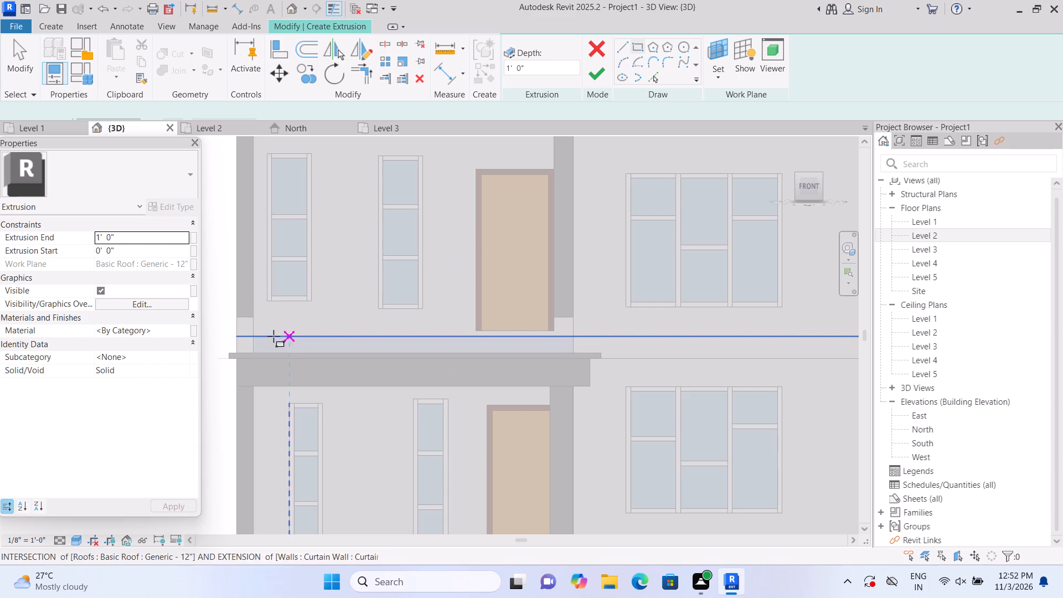
click(238, 334)
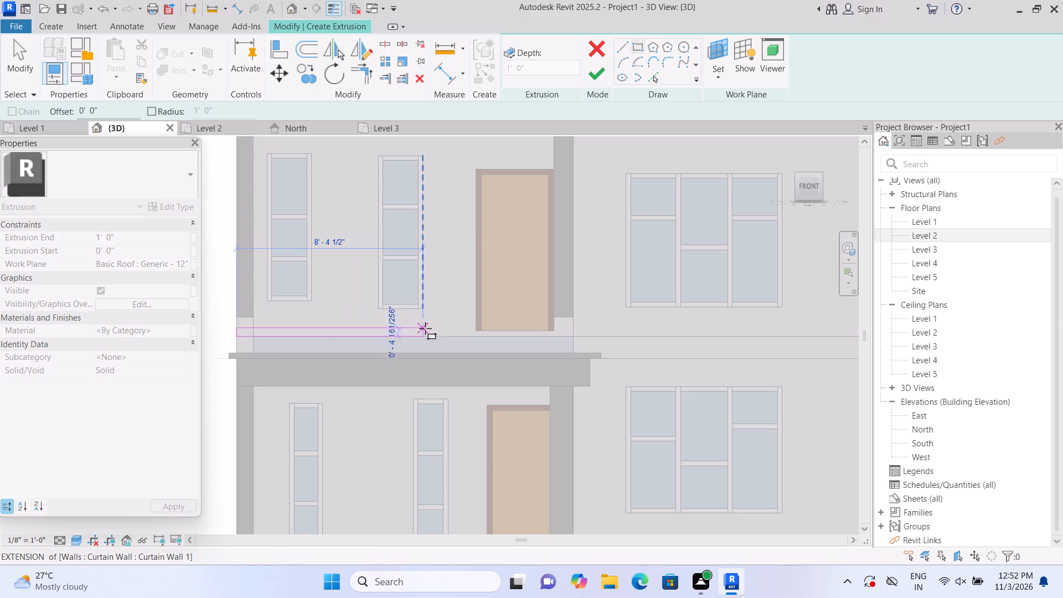
click(572, 316)
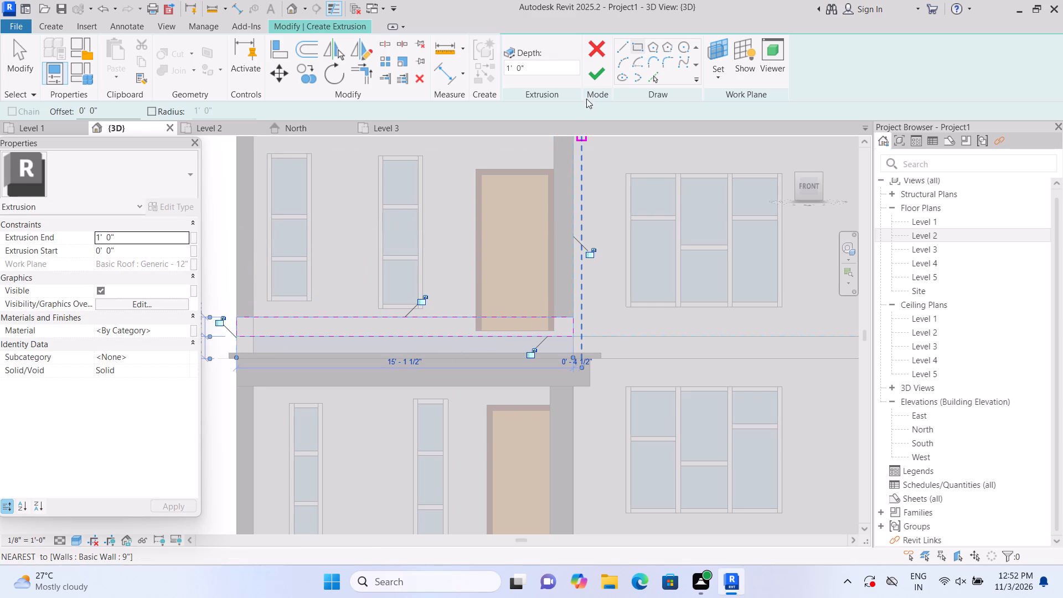
click(593, 71)
click(216, 410)
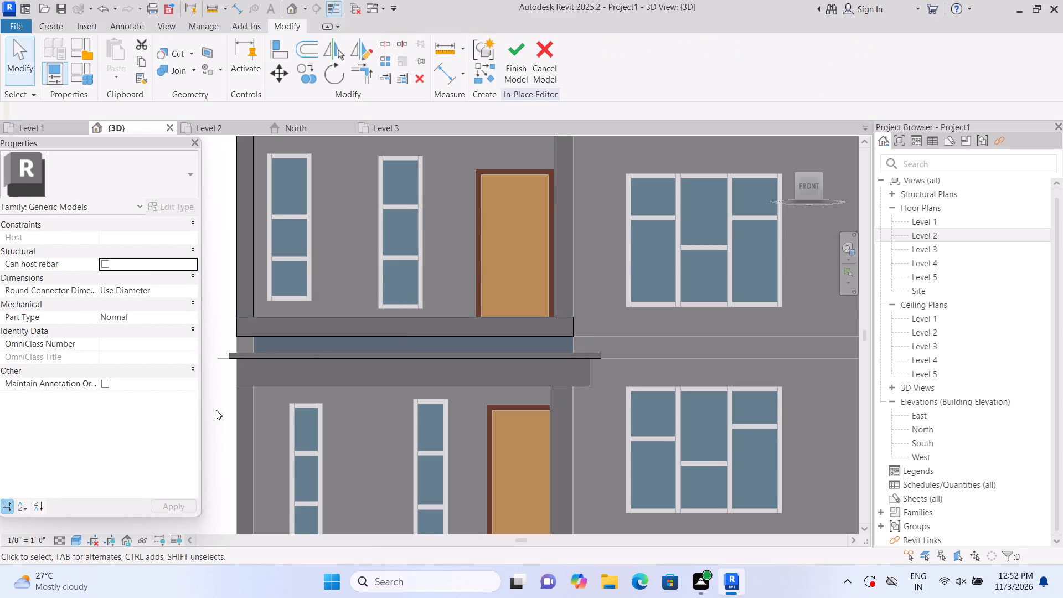
Select the frame's vertical strip extrusion beside the upper-floor door.
middle_drag(316, 260, 338, 358)
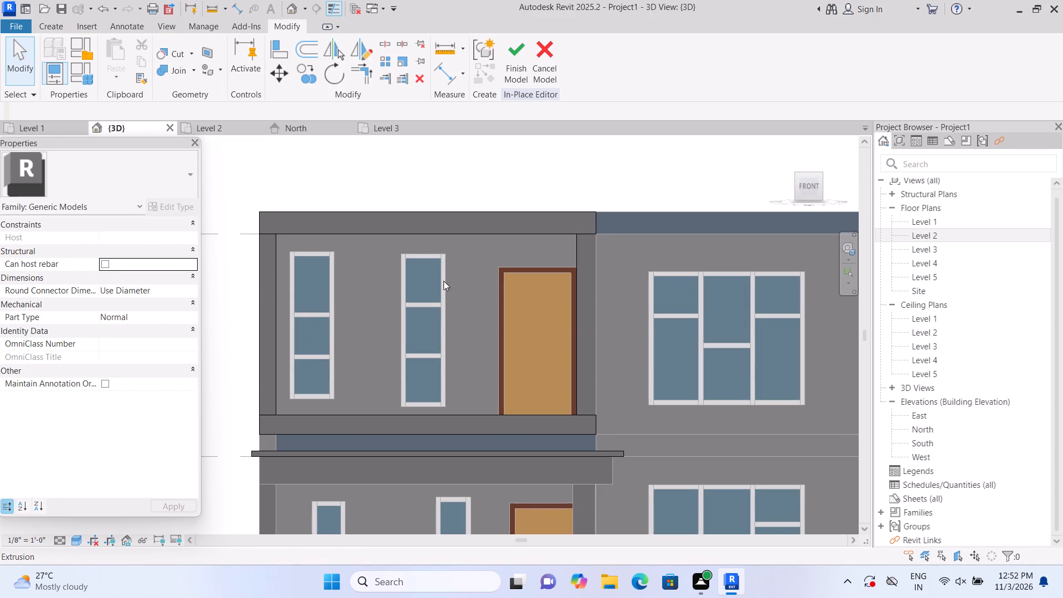
click(586, 321)
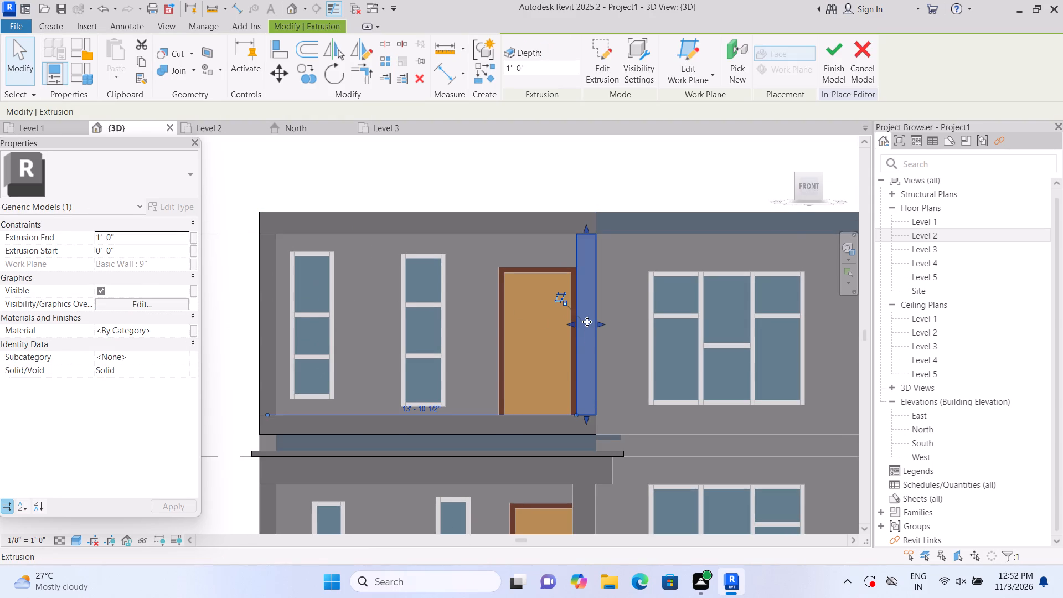
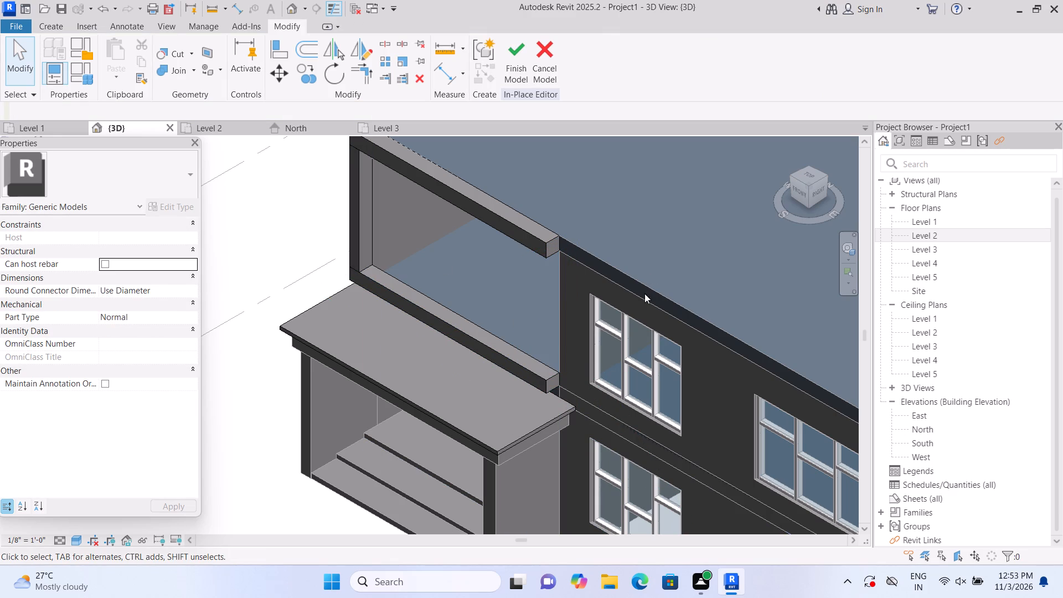
In the front 3D view, shorten the frame's top band extrusion to end about 1' 1 1/2" short of the bay's wall corner.
double_click(797, 190)
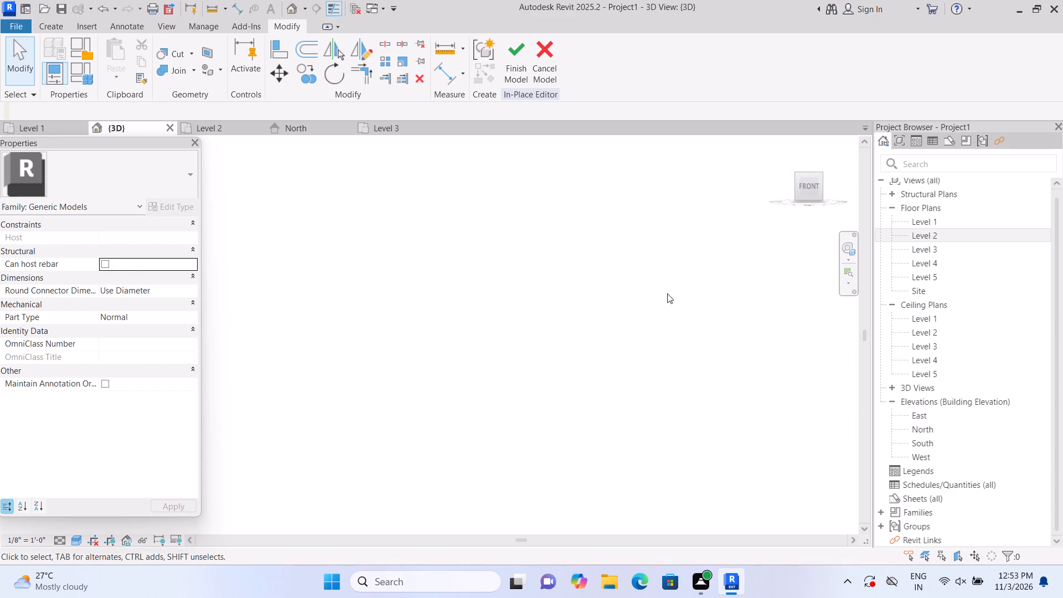
scroll(288, 351, up, 10)
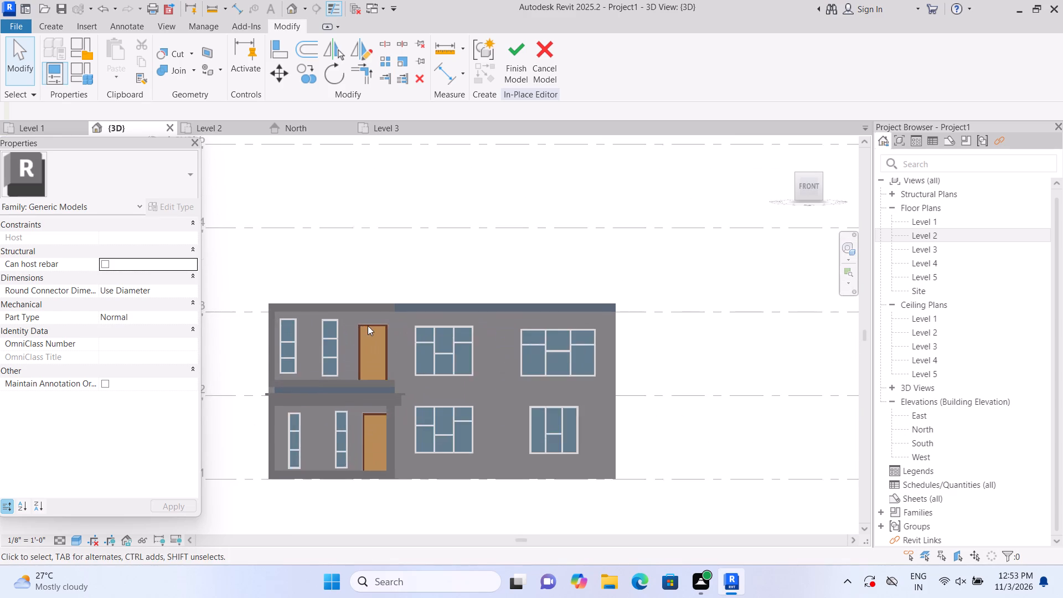
scroll(368, 326, up, 6)
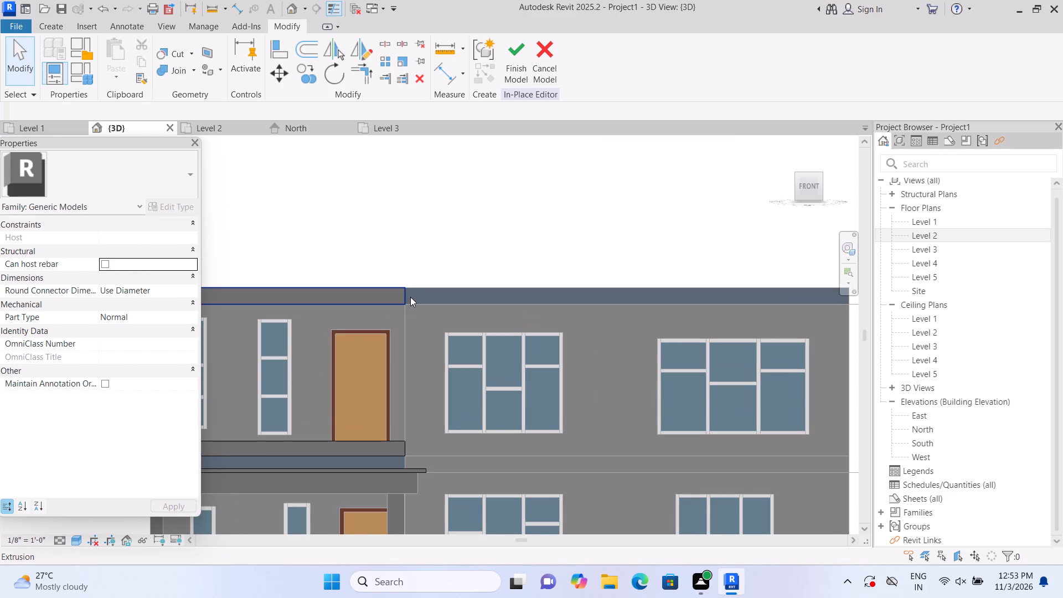
click(404, 296)
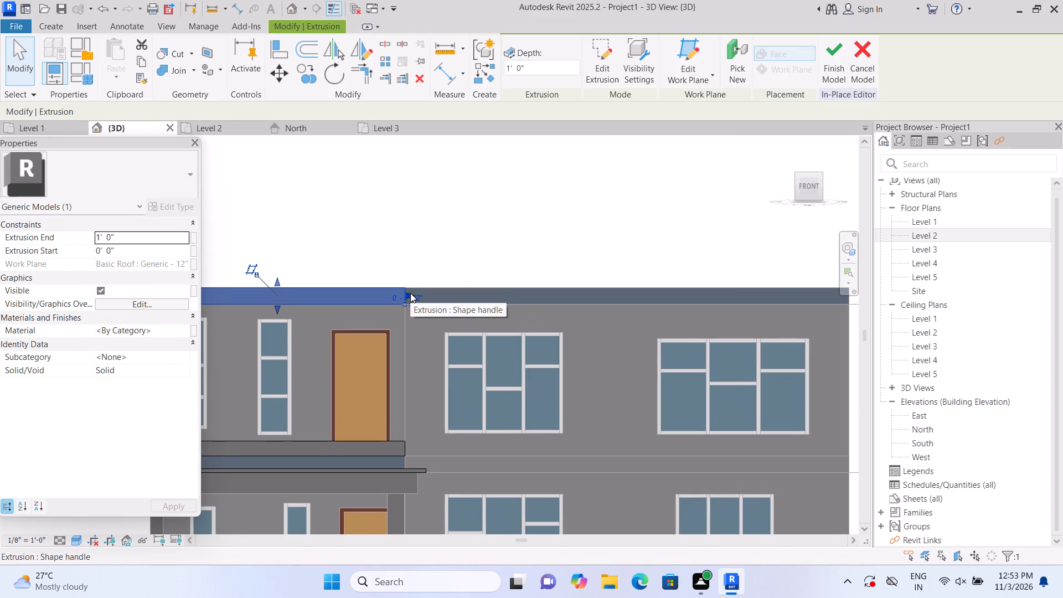
drag(410, 293, 393, 292)
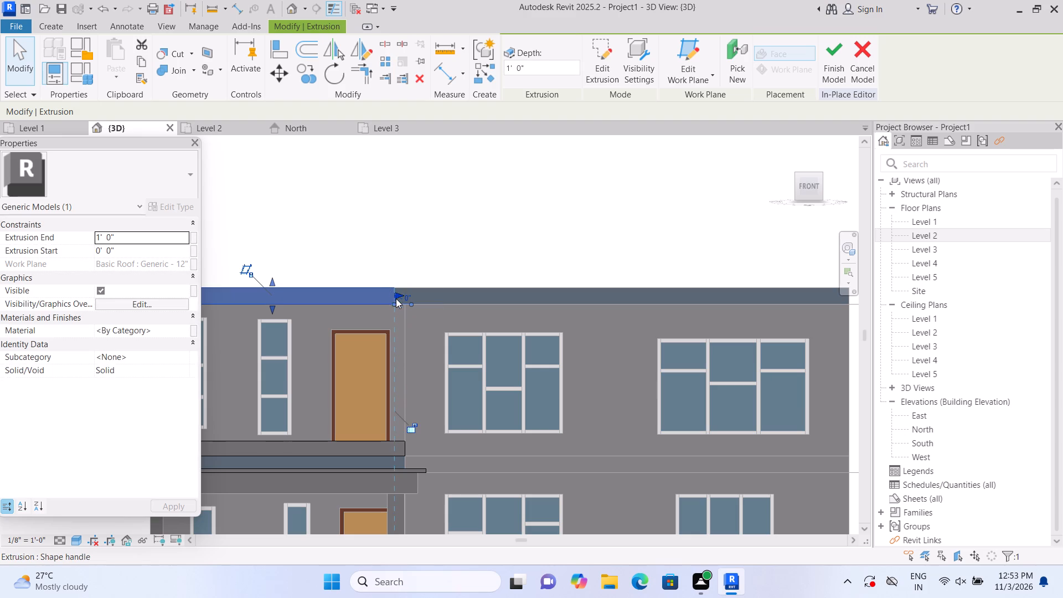
drag(398, 293, 389, 293)
click(389, 293)
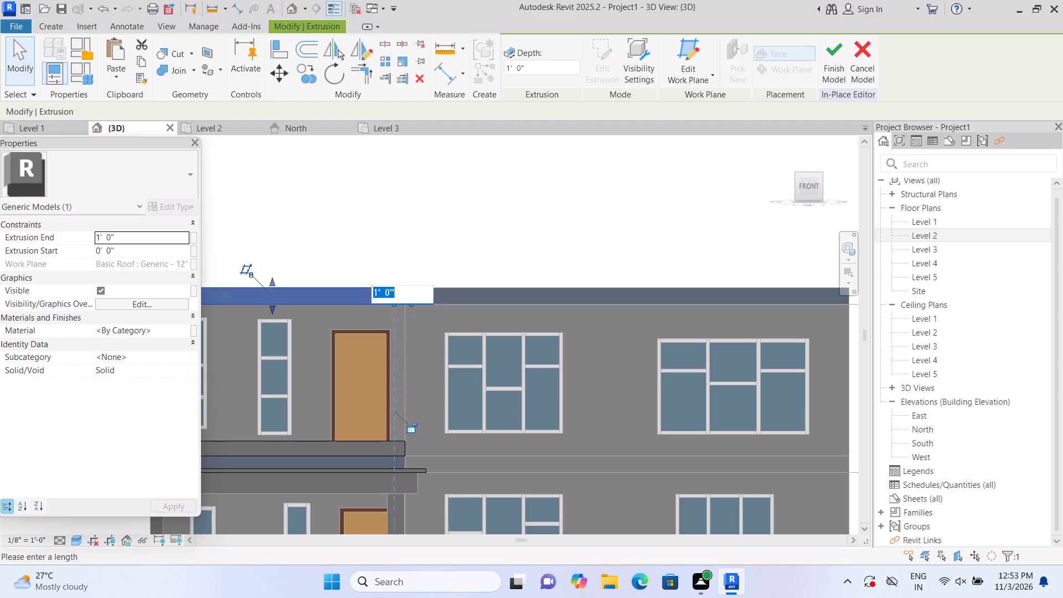
double_click(423, 249)
double_click(418, 268)
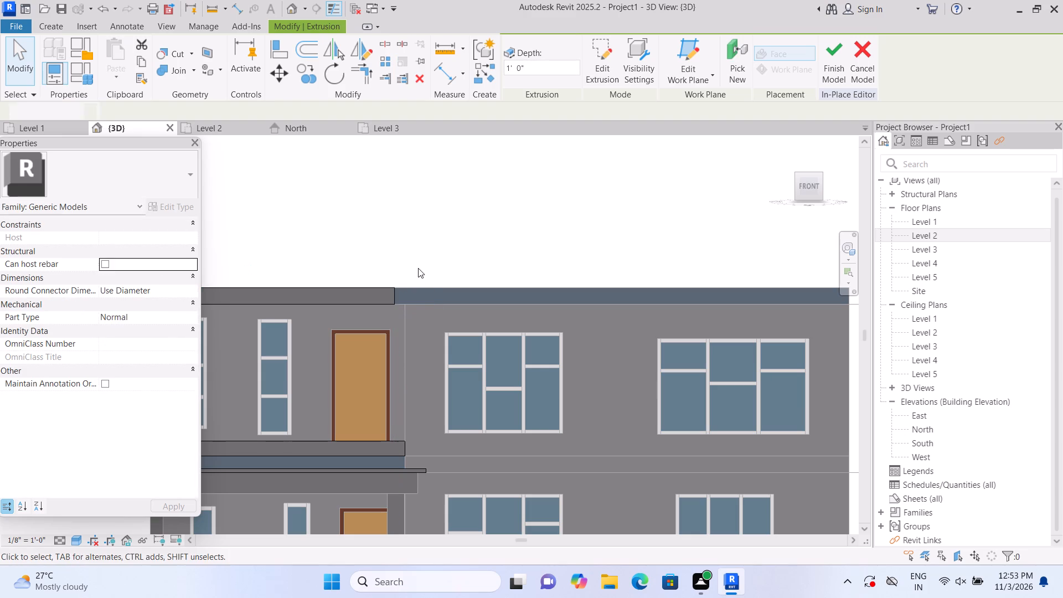
click(390, 305)
drag(398, 292, 388, 291)
click(388, 291)
click(401, 274)
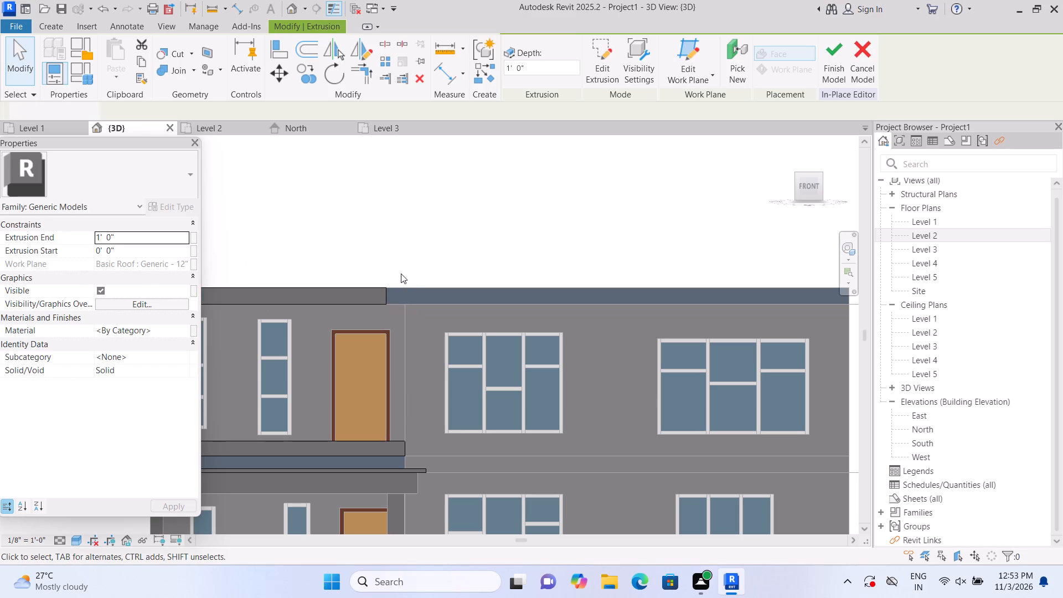
Extrude a vertical strip 1' from the roof's front face, 1' 1 1/2" wide, from the roof top down to the lower band beside the door.
click(42, 28)
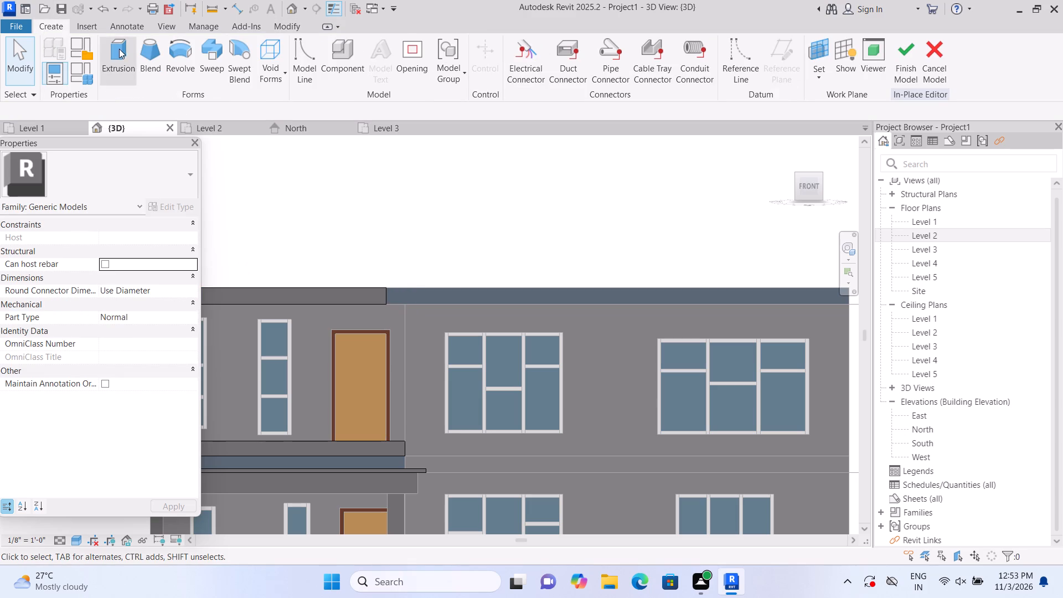
click(119, 49)
click(719, 79)
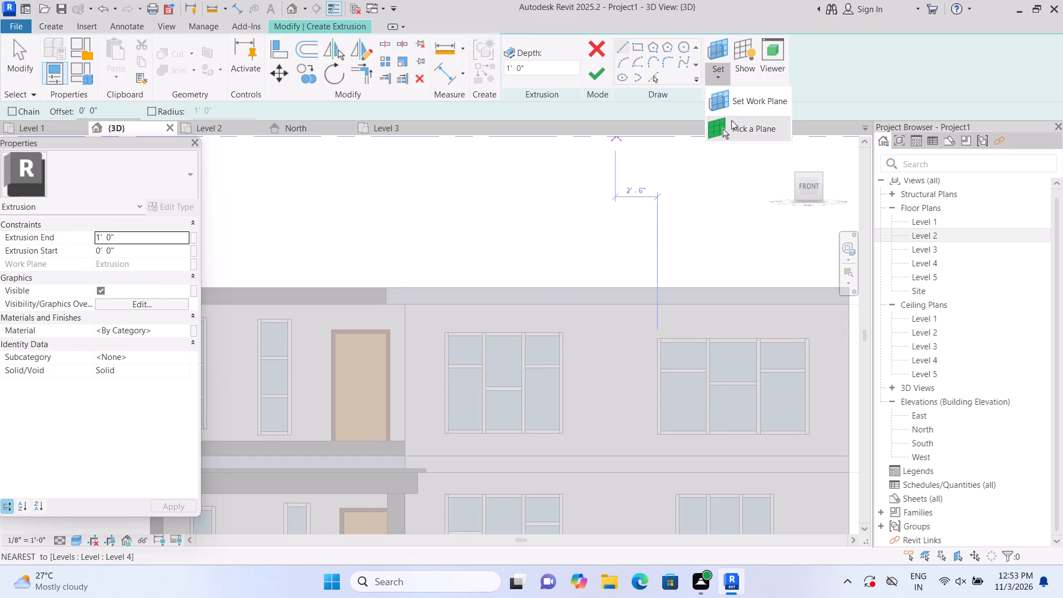
click(731, 123)
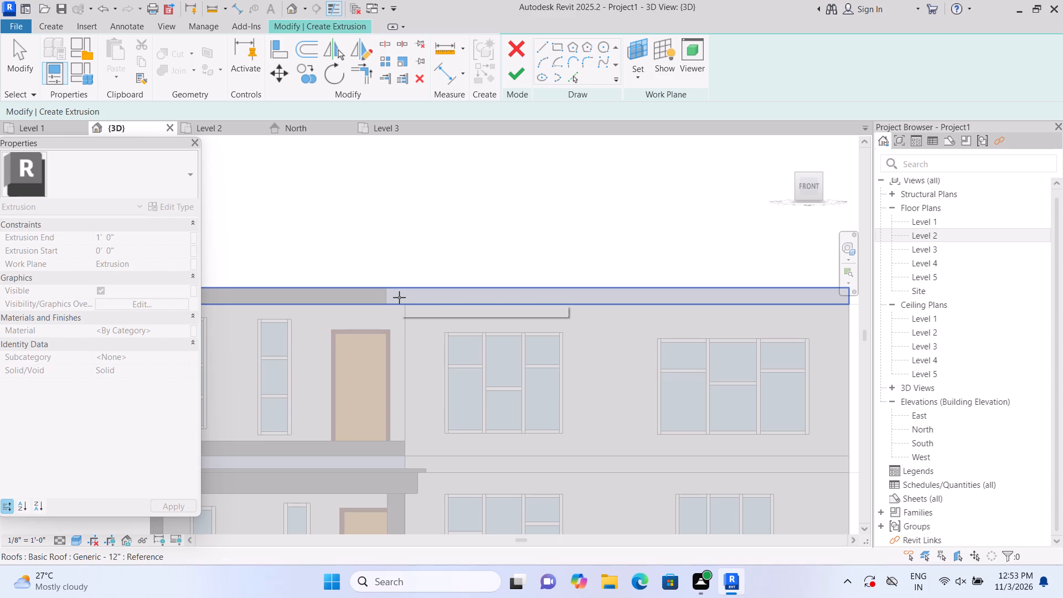
click(399, 297)
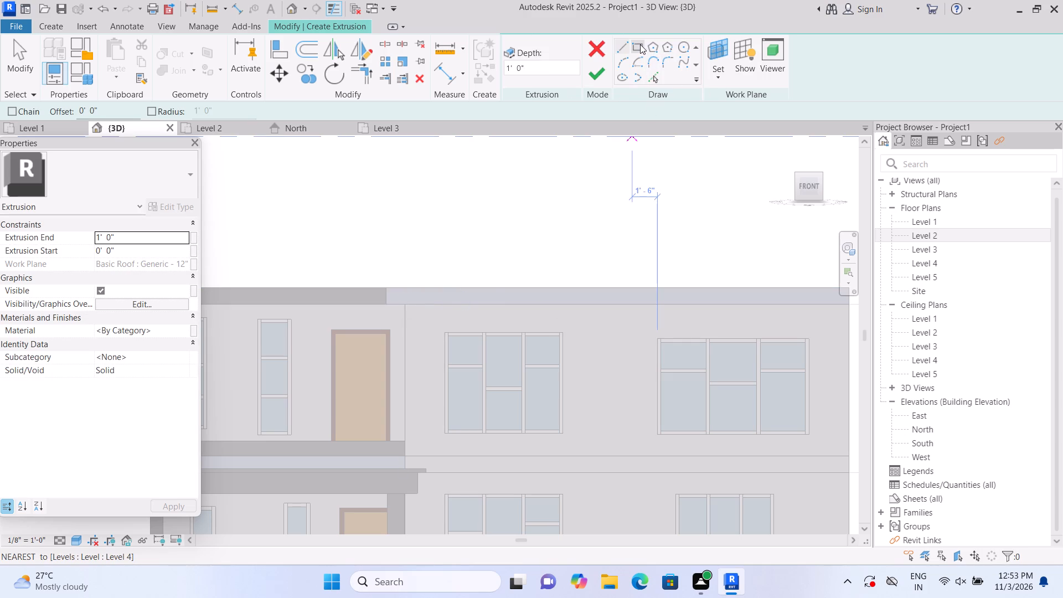
click(639, 44)
click(391, 288)
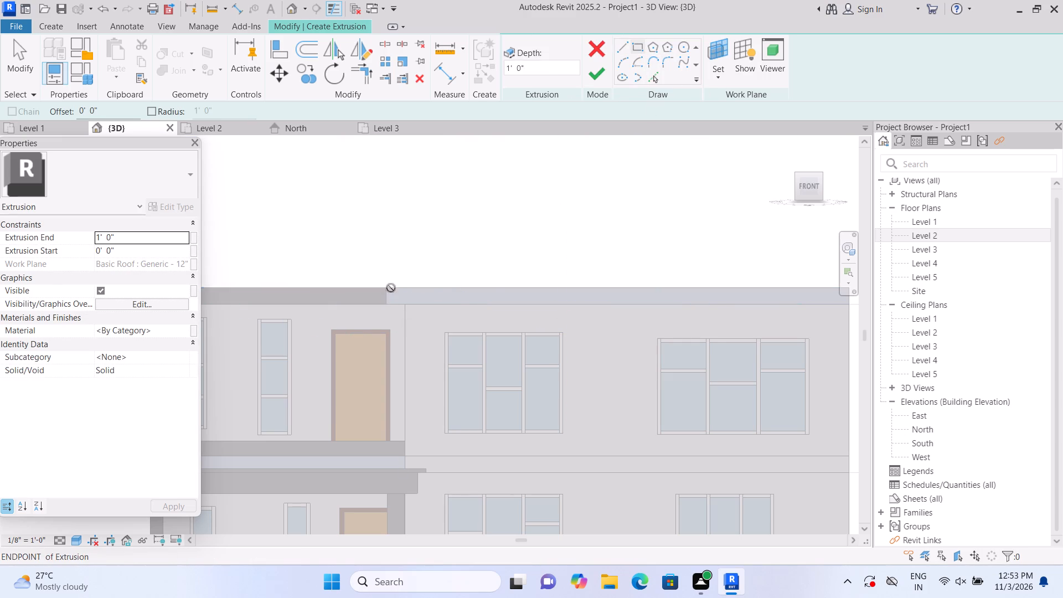
double_click(407, 439)
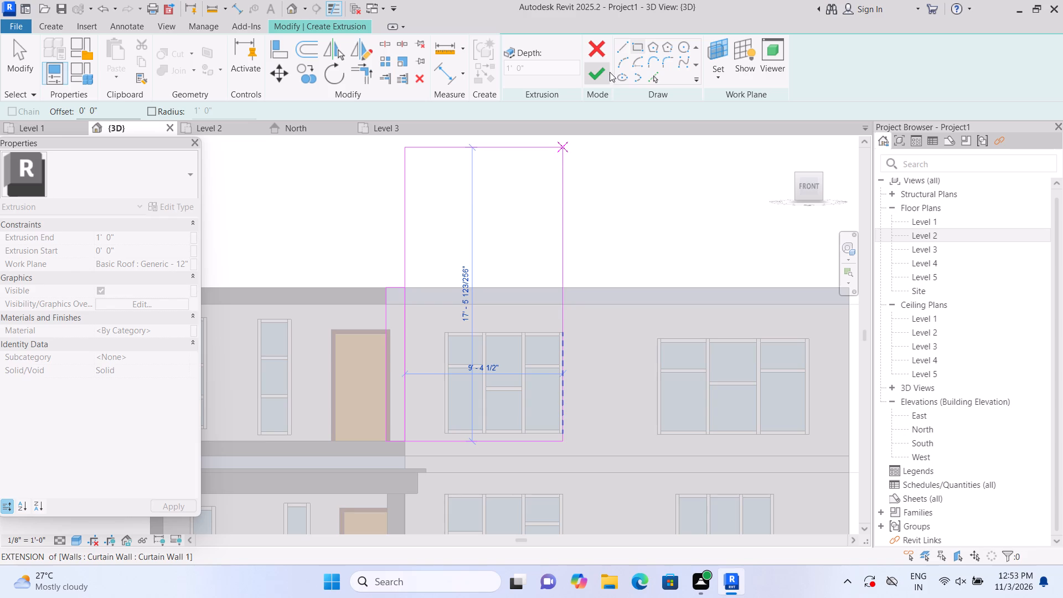
click(602, 73)
double_click(577, 179)
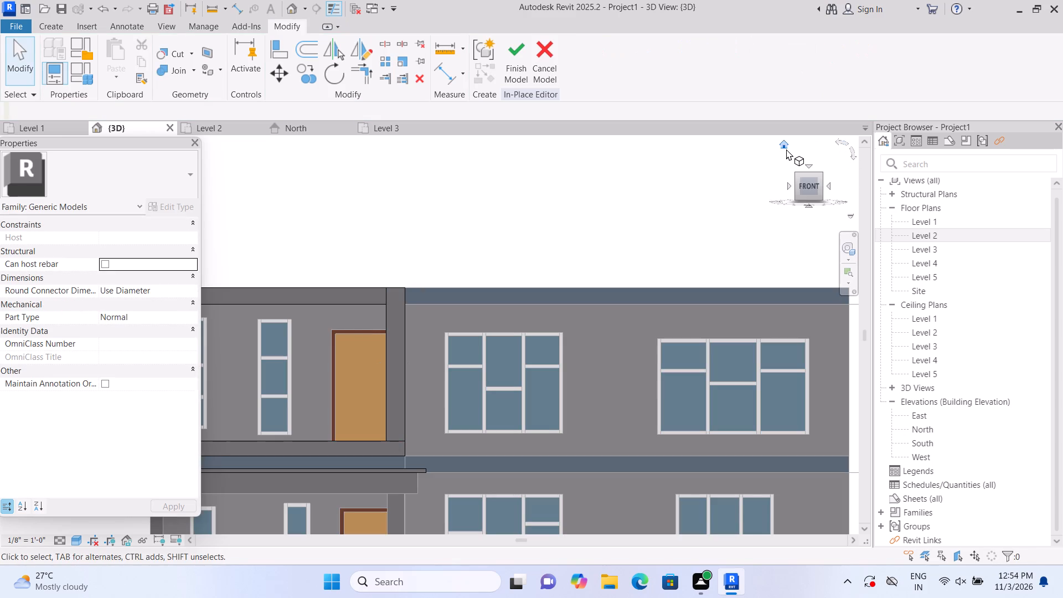
In the default 3D view, lower the top of the vertical strip beside the door to the underside of the top band.
double_click(783, 146)
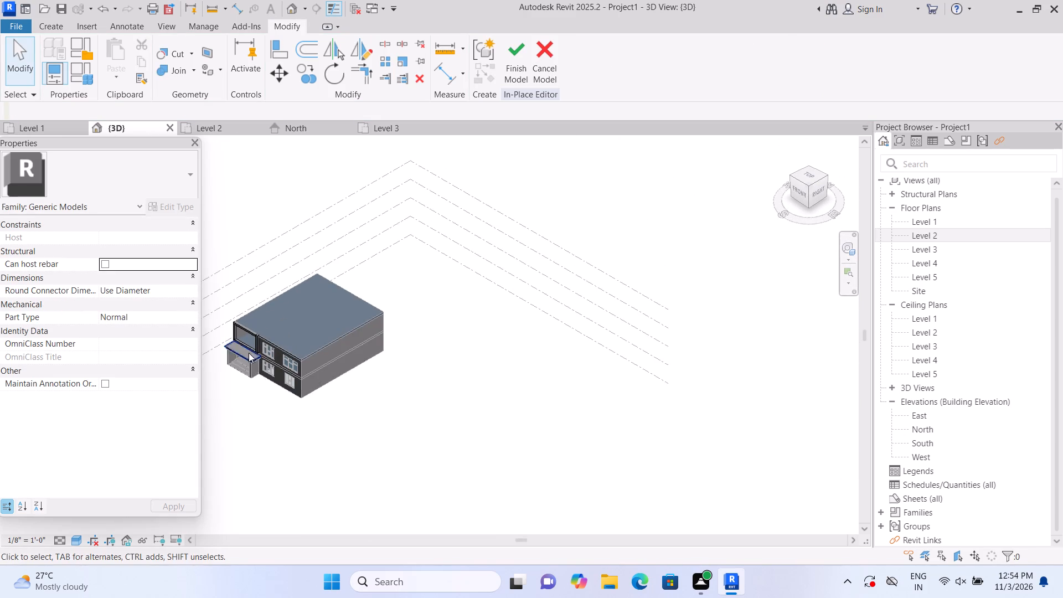
scroll(226, 346, up, 12)
middle_drag(273, 359, 317, 368)
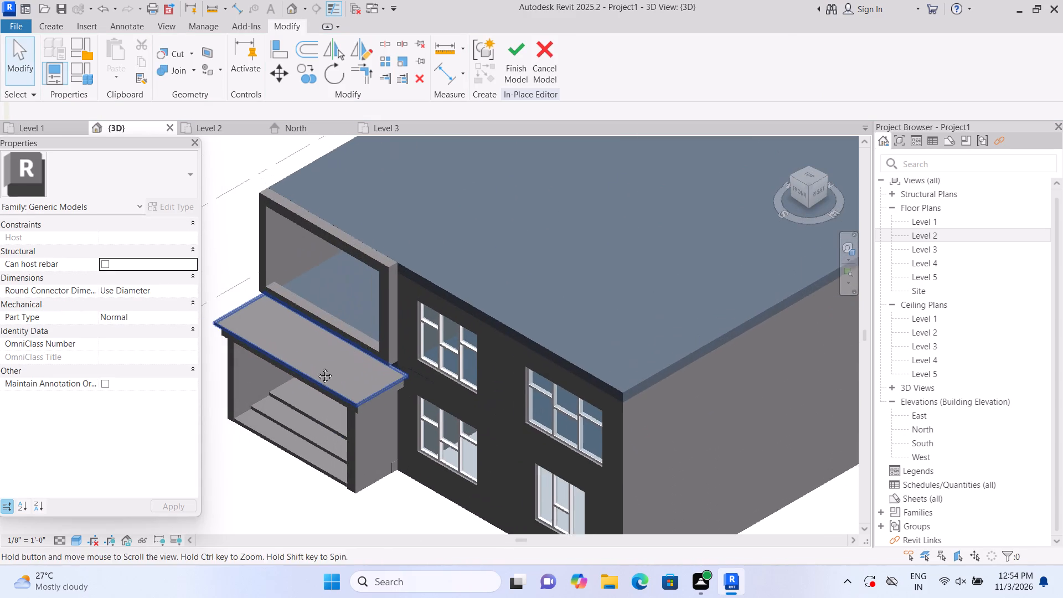
middle_drag(317, 368, 328, 369)
scroll(333, 360, up, 3)
middle_drag(352, 356, 400, 421)
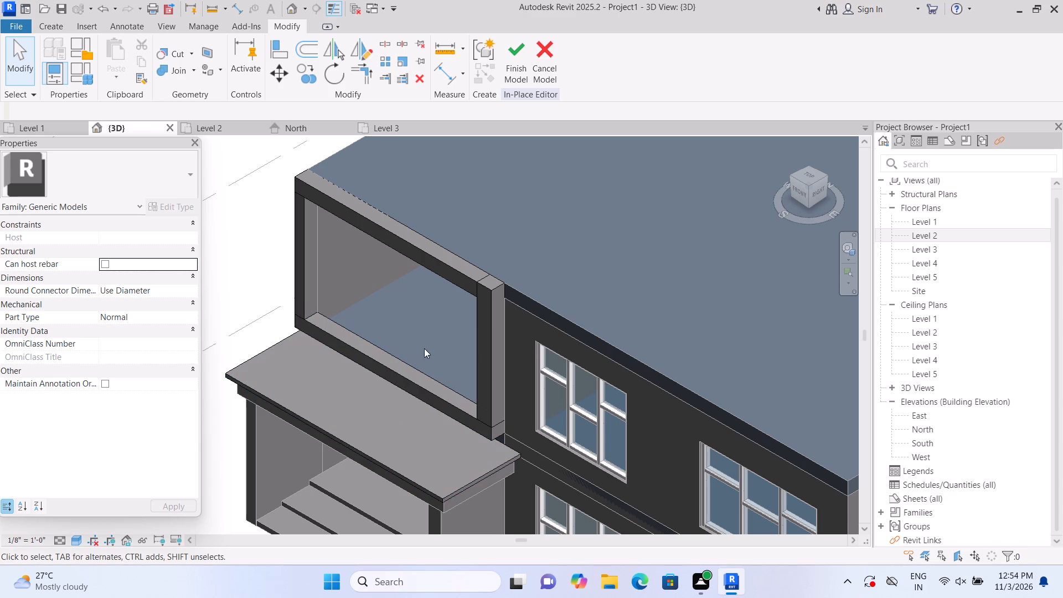
click(478, 318)
drag(490, 276, 494, 290)
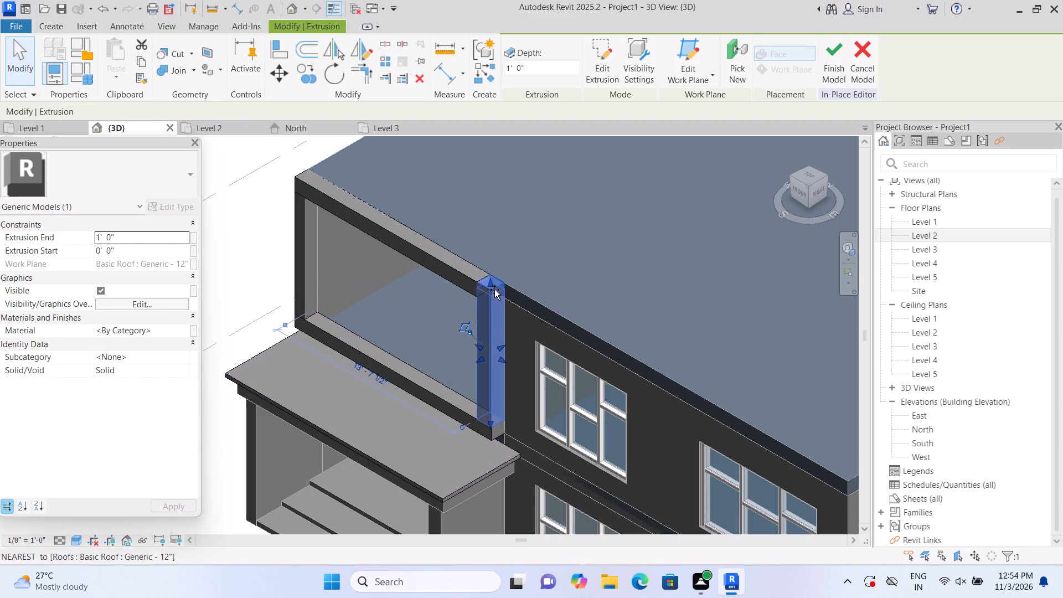
drag(494, 290, 494, 295)
Lengthen the frame's top band over the shortened vertical strip, flush with the strip's outer face.
double_click(476, 277)
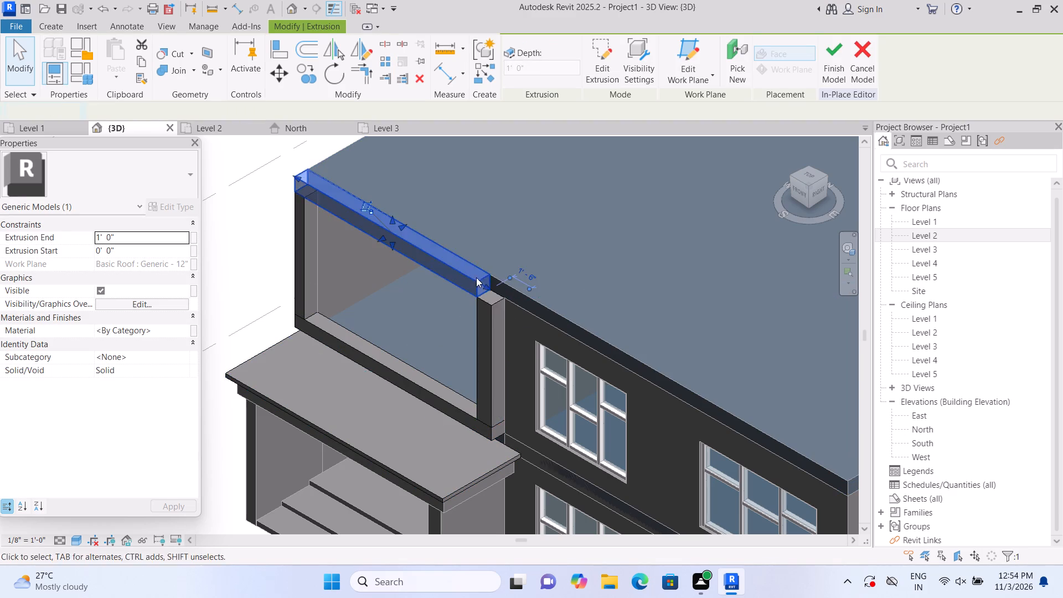
click(518, 69)
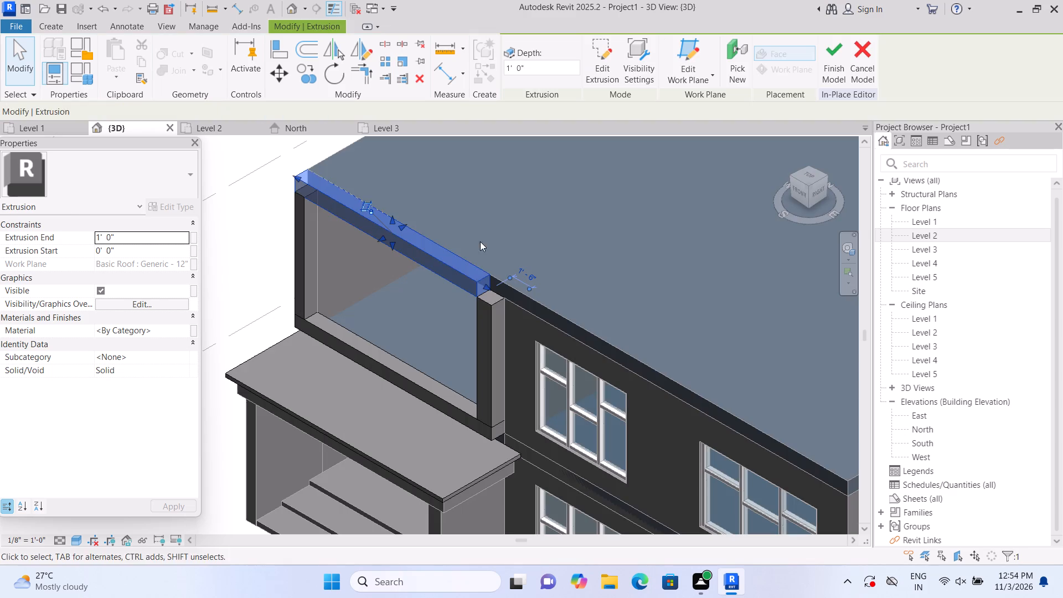
drag(486, 286, 498, 295)
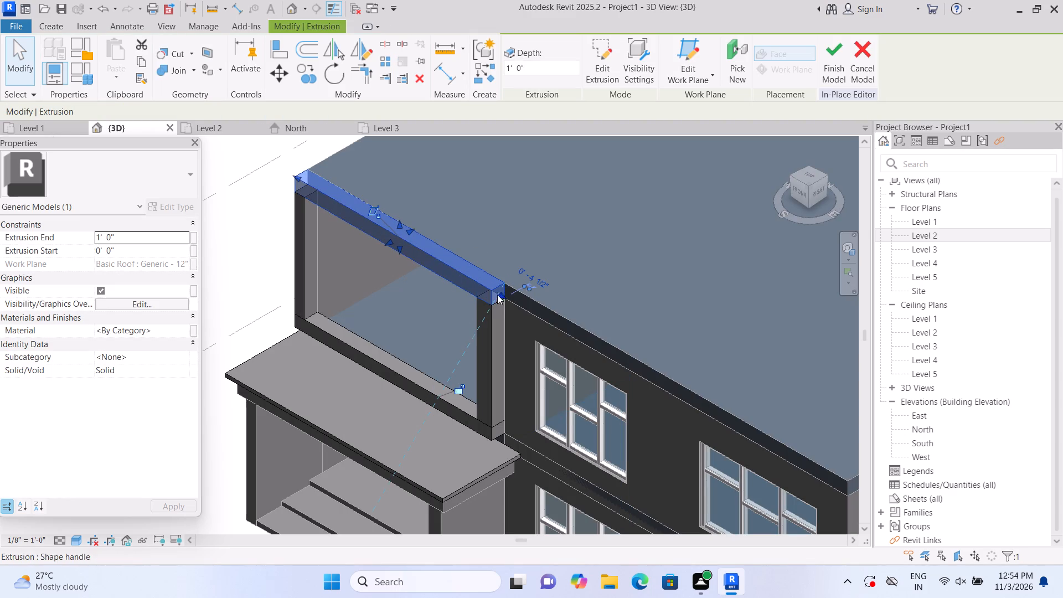
click(246, 264)
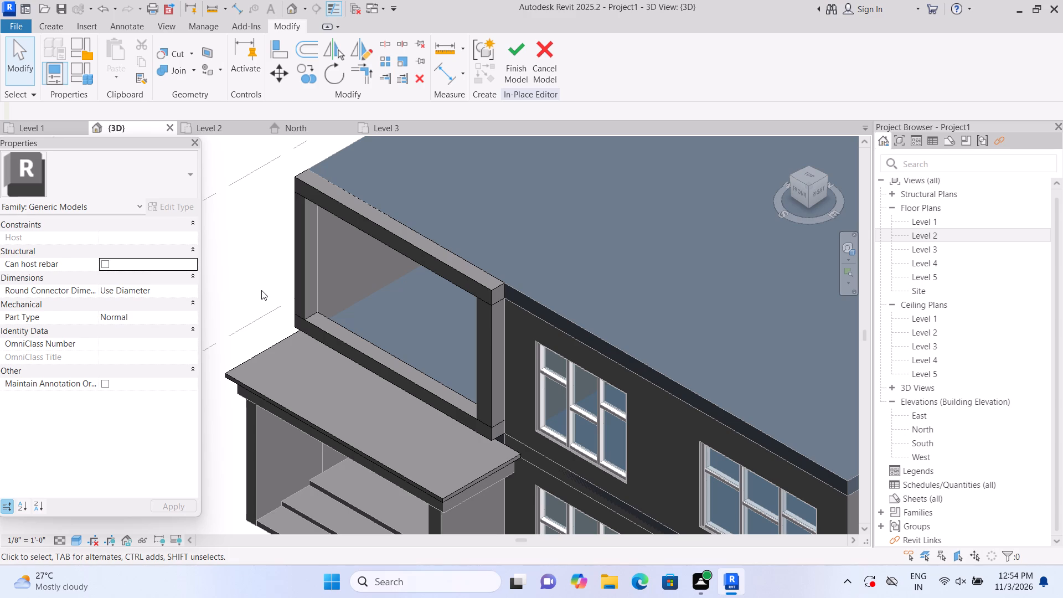
Stretch the frame's lower band forward over the porch canopy to a depth of 3' 10 57/64".
scroll(330, 332, up, 1)
click(349, 343)
scroll(400, 389, up, 1)
drag(398, 385, 354, 414)
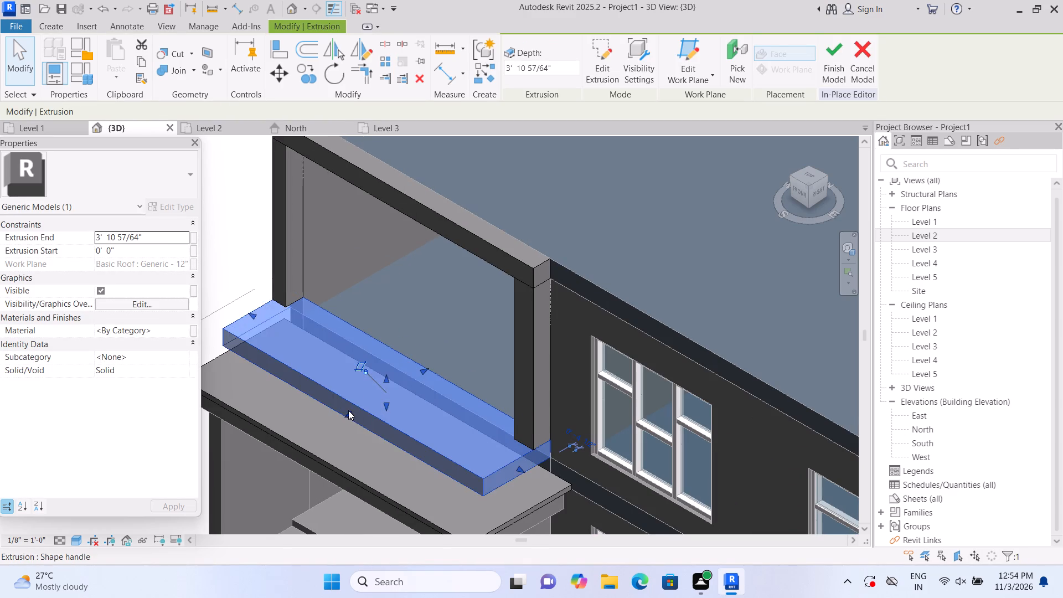
Stretch both vertical strips of the frame forward to 3' 10 57/64", flush with the lower band's front face.
click(294, 233)
drag(275, 221, 262, 229)
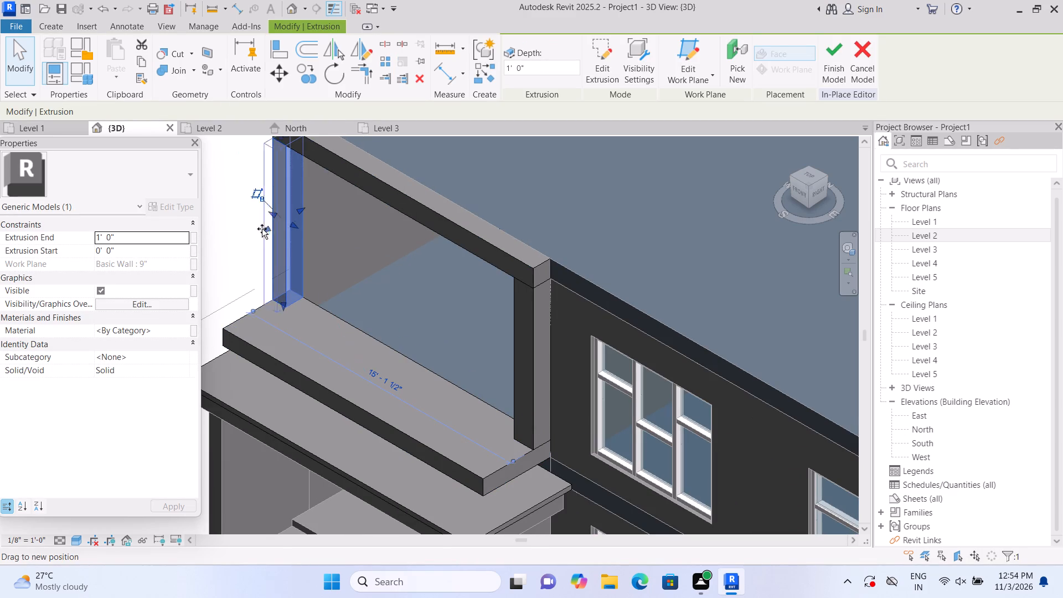
drag(262, 229, 231, 252)
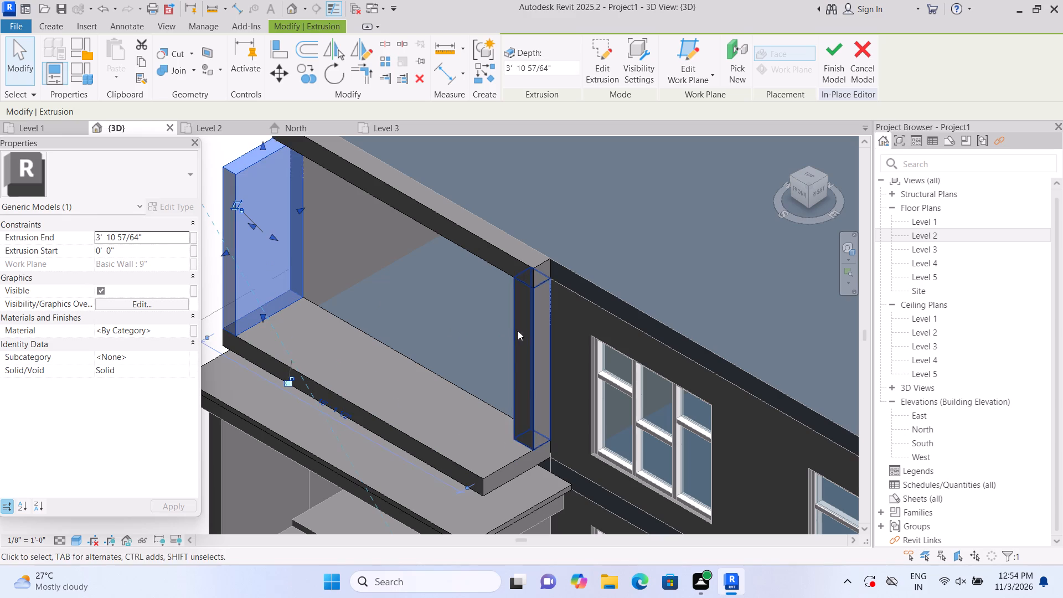
click(518, 331)
drag(520, 364, 474, 392)
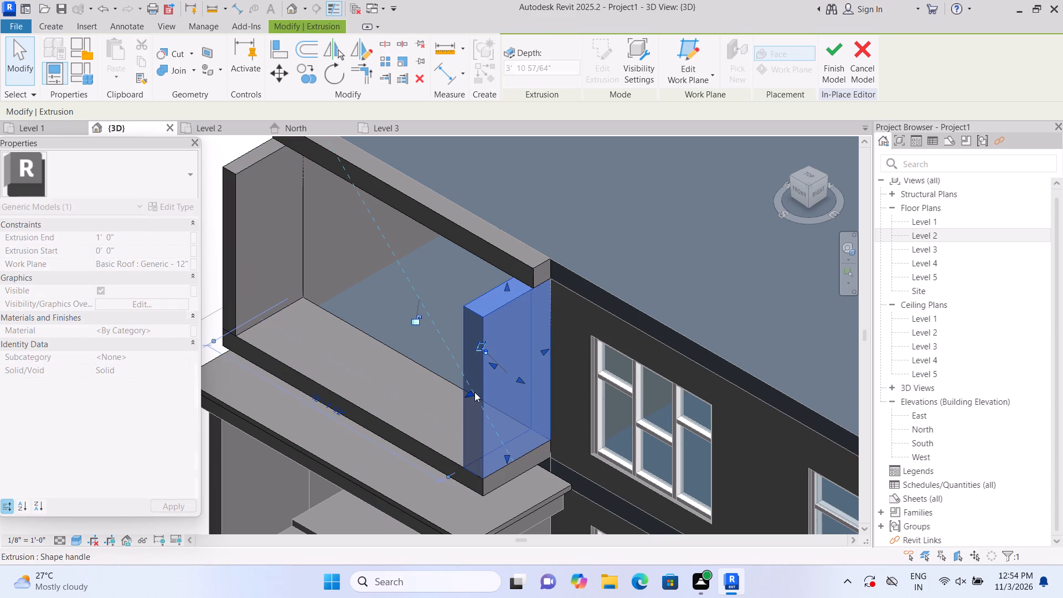
scroll(478, 387, down, 3)
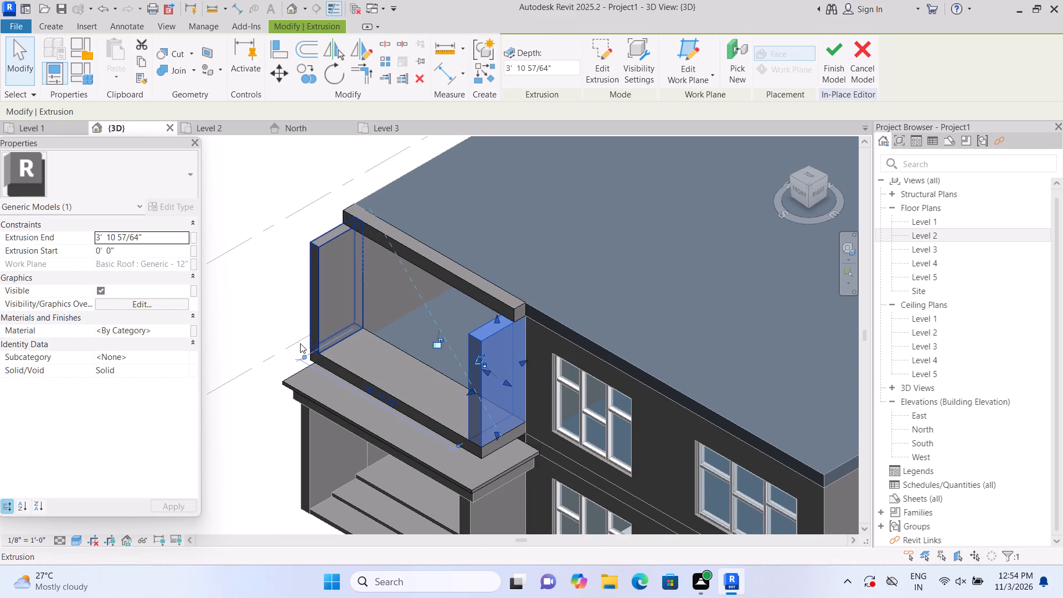
click(252, 309)
Stretch the frame's top band forward until it is flush with the front faces of the vertical strips.
click(468, 267)
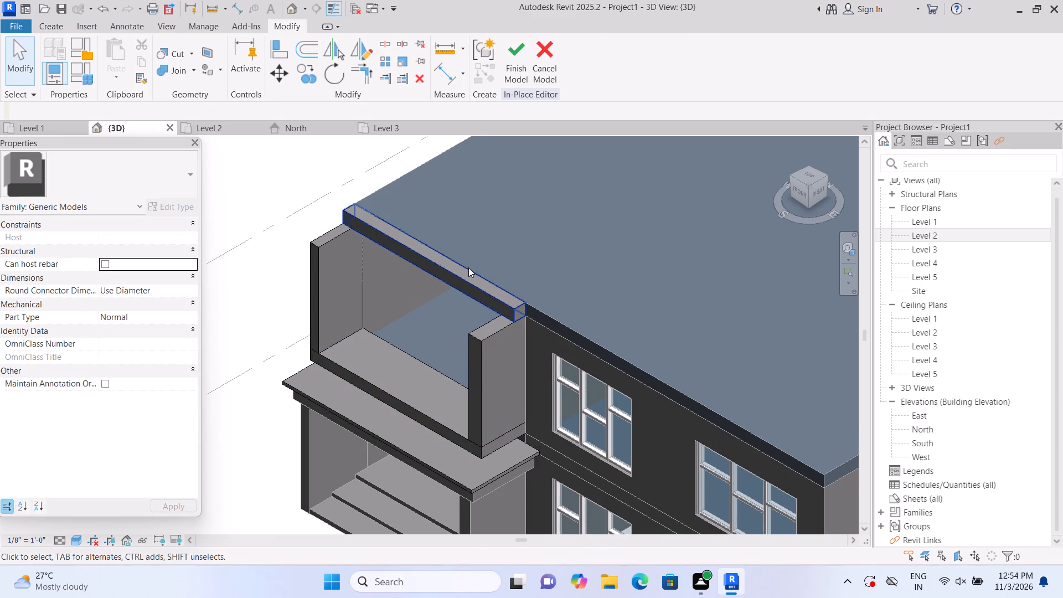
drag(425, 267, 396, 280)
click(265, 288)
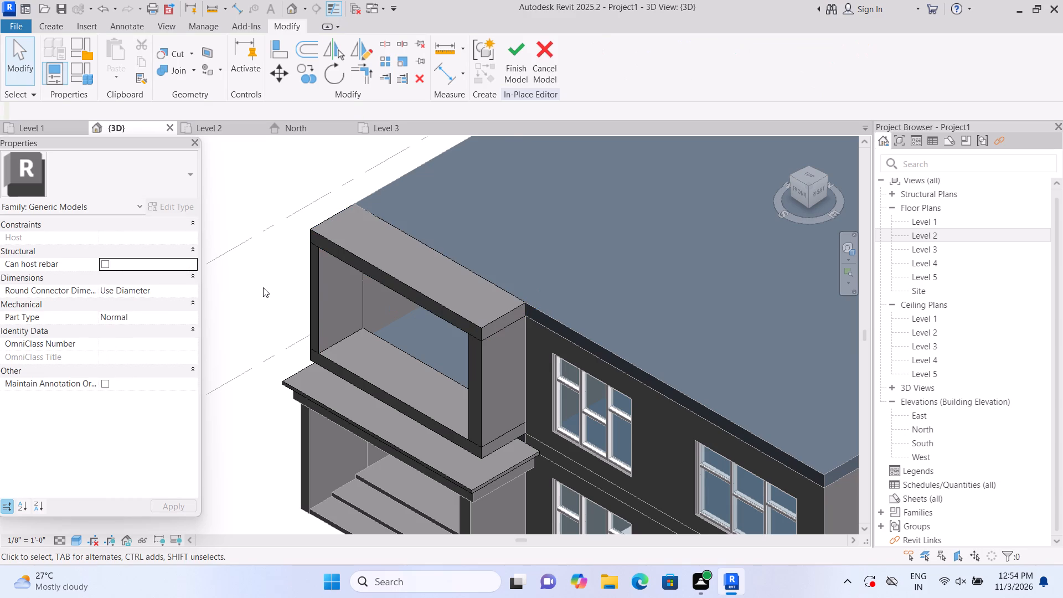
Join the frame's top band to both vertical strips, and the lower band to the strip beside the door.
scroll(265, 288, down, 3)
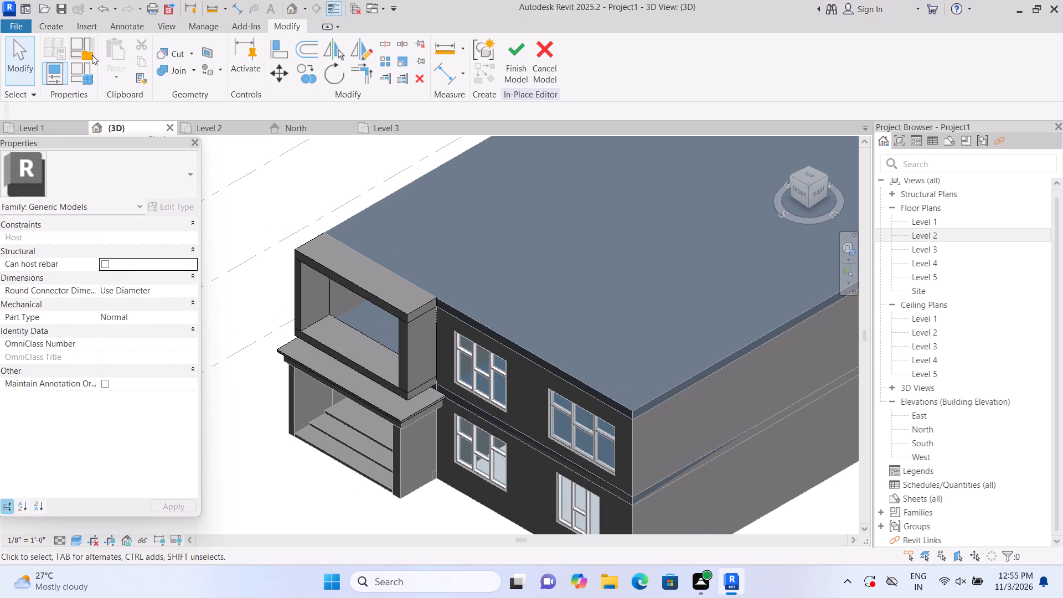
click(194, 66)
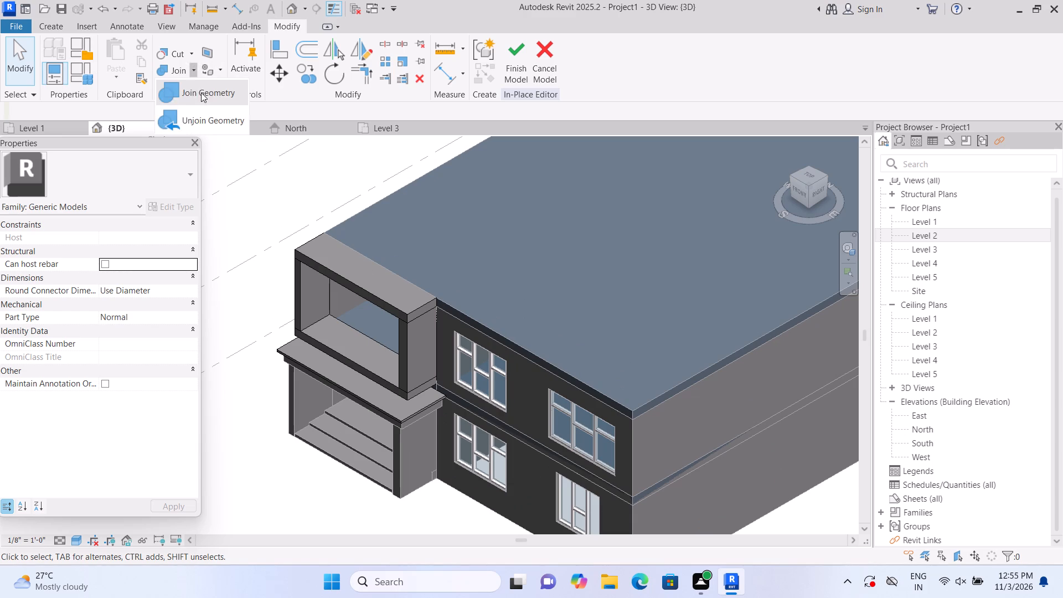
click(201, 92)
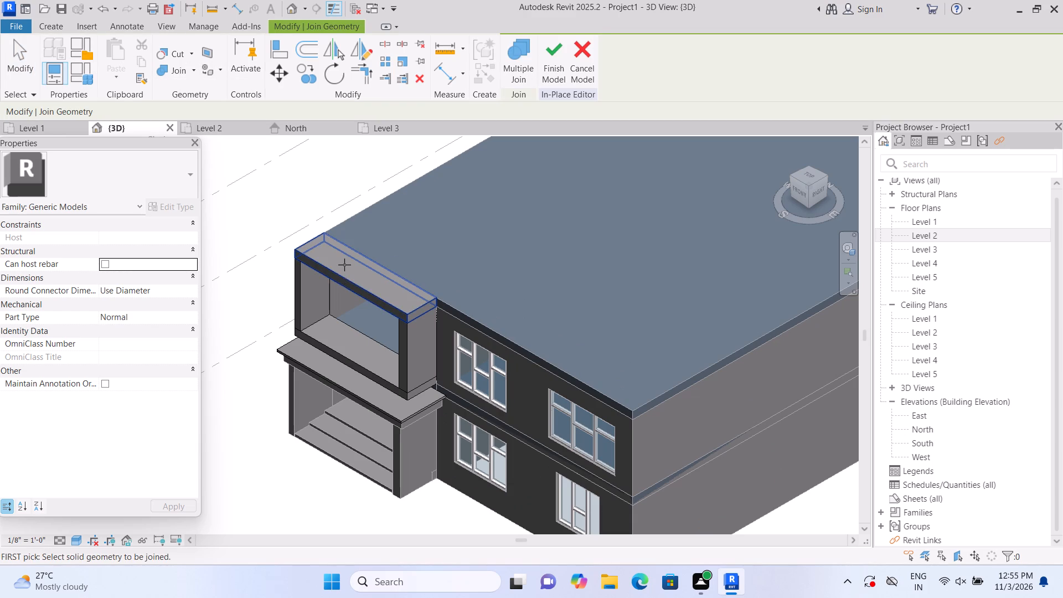
click(344, 265)
click(312, 281)
click(339, 339)
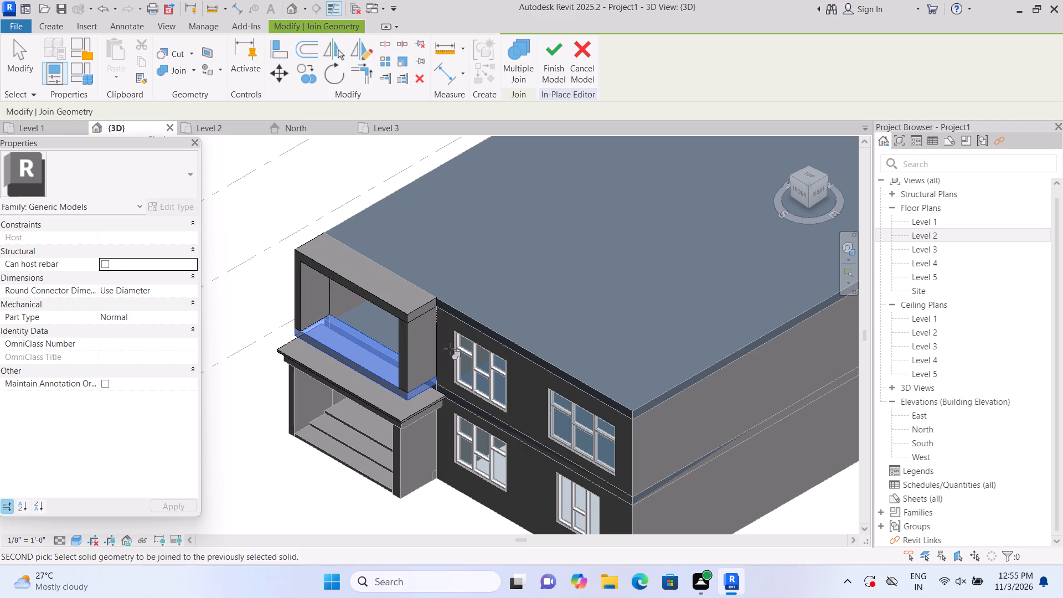
click(416, 357)
click(382, 300)
click(410, 349)
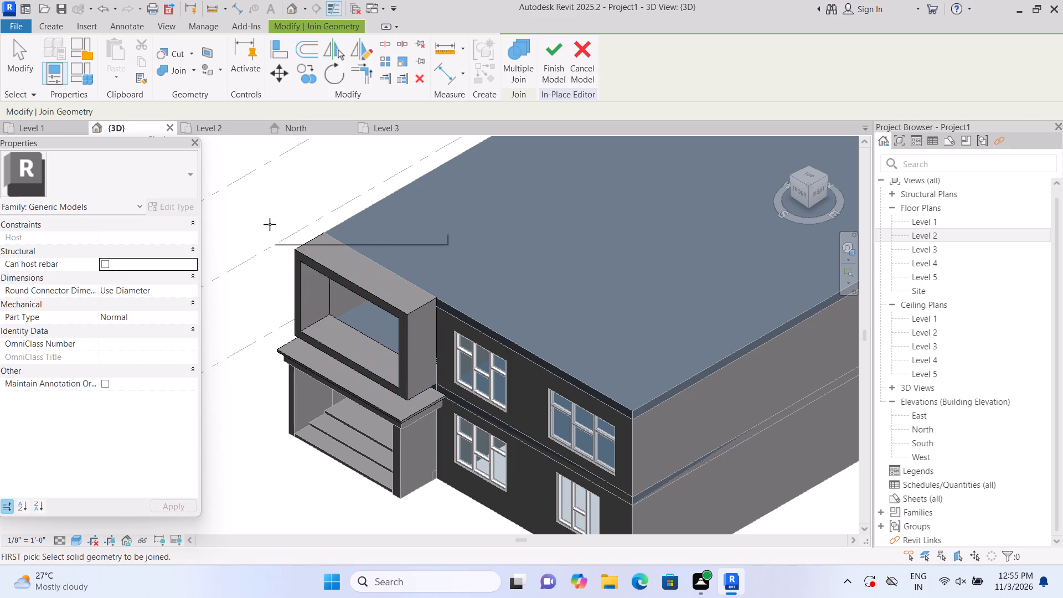
key(Escape)
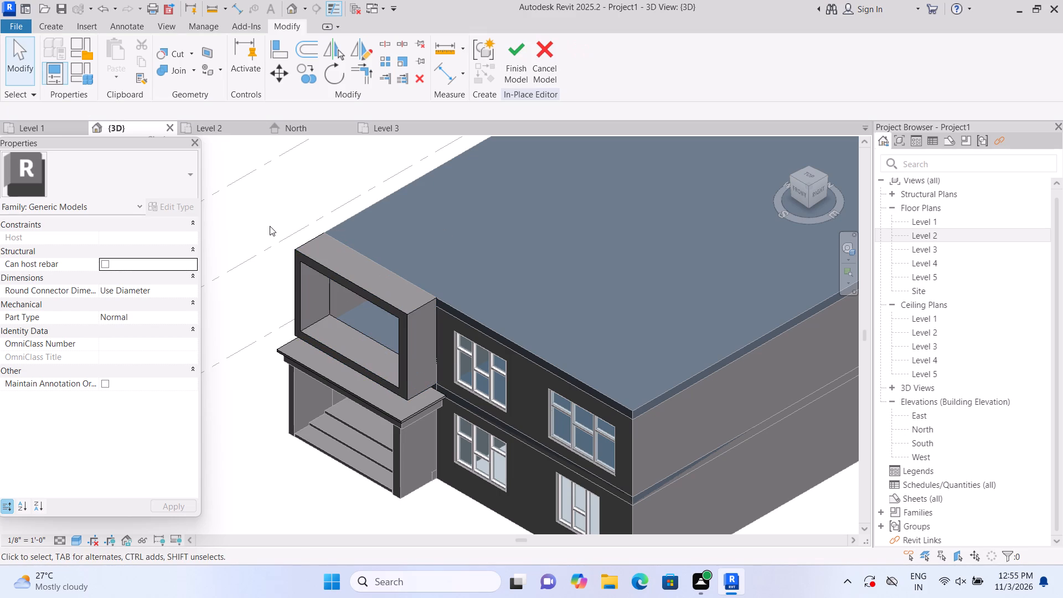
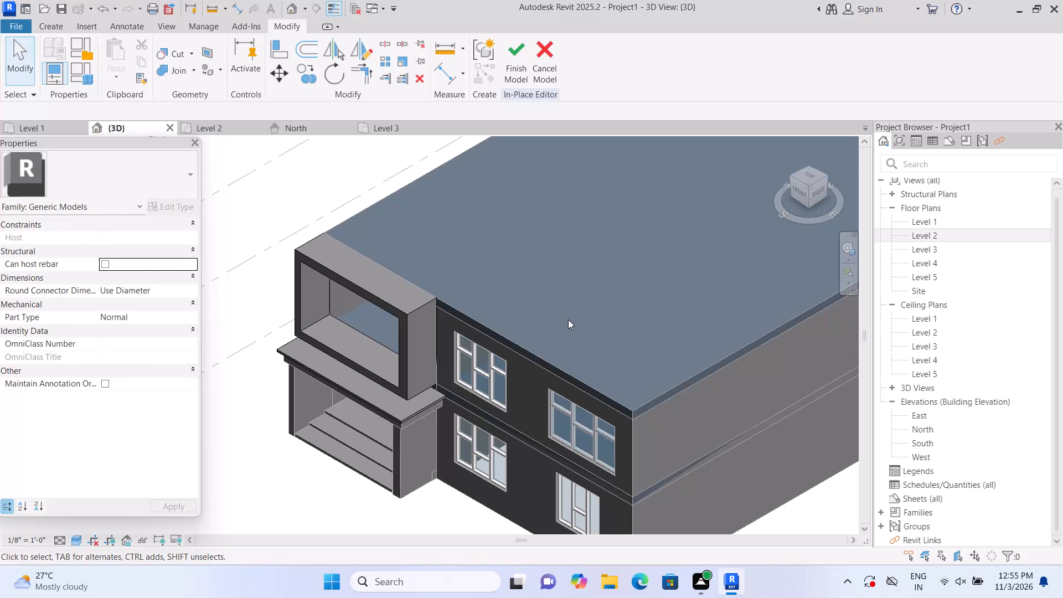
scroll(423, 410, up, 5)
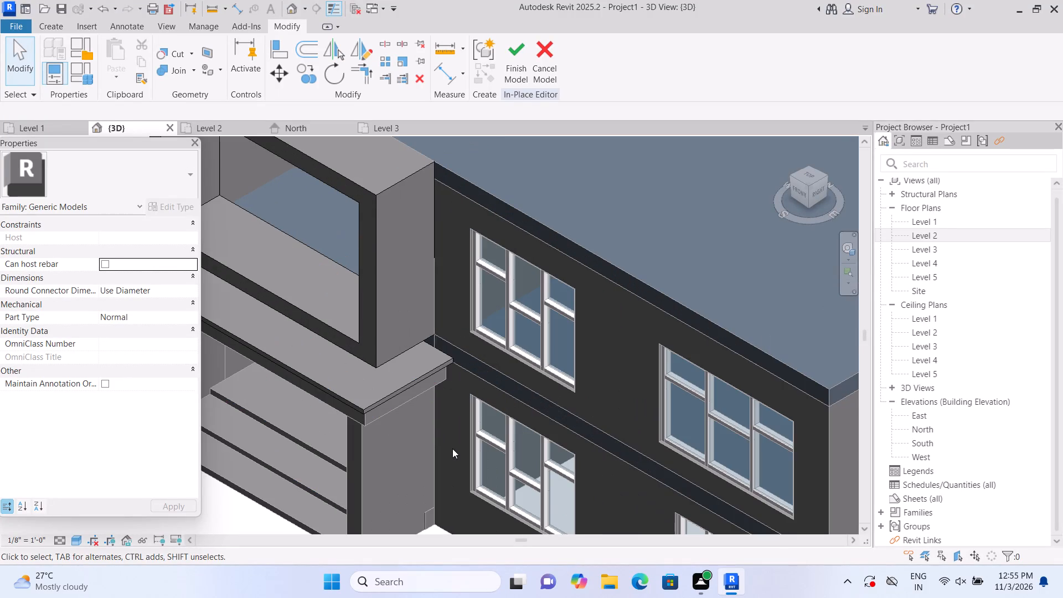
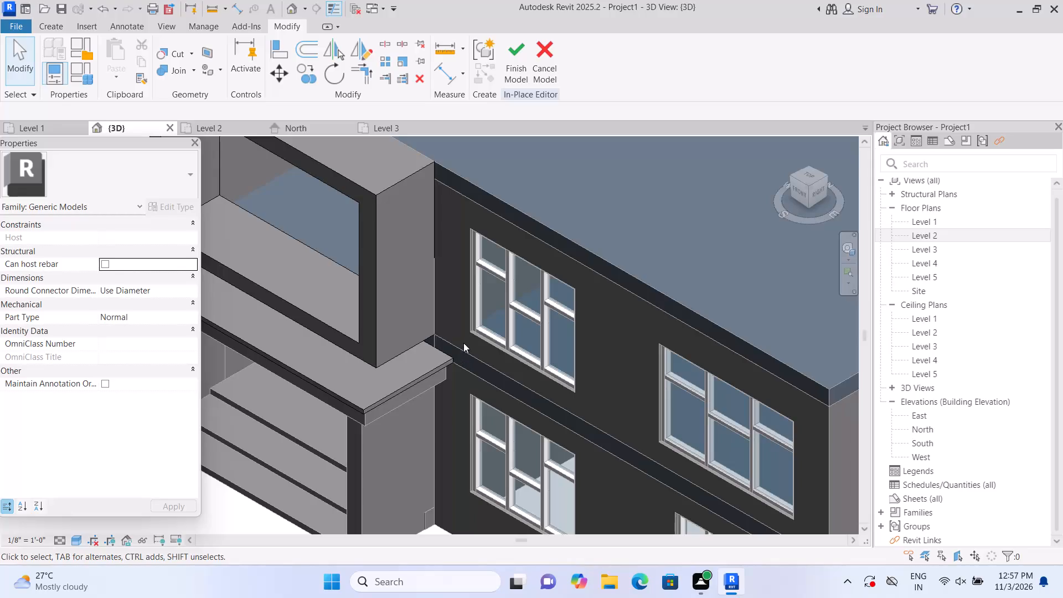
Finish the in-place model of the upper-floor projecting frame, with the Level 2 floor plan open.
scroll(462, 344, down, 2)
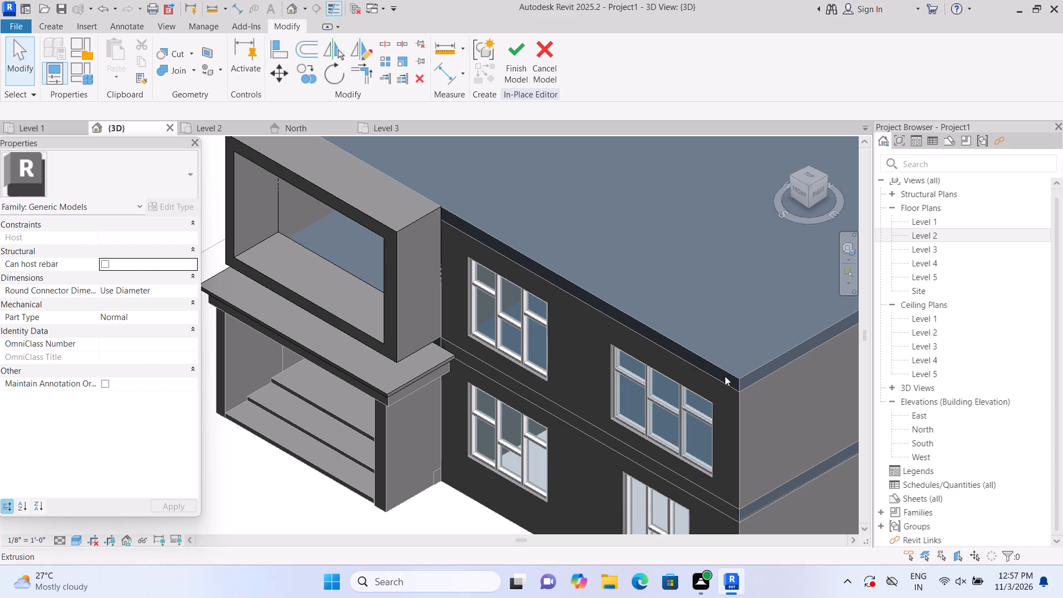
click(798, 192)
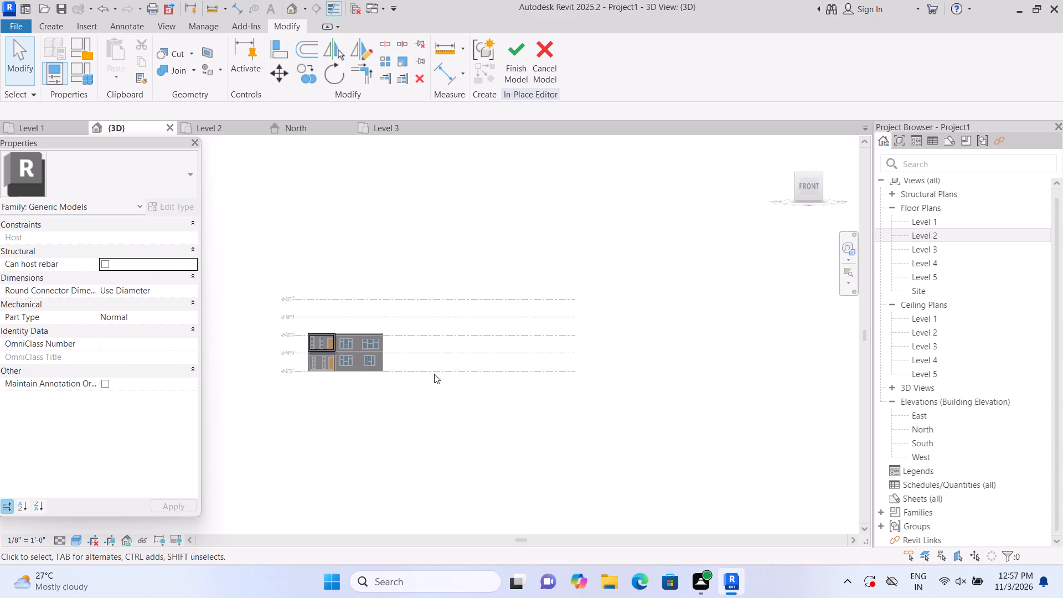
click(785, 143)
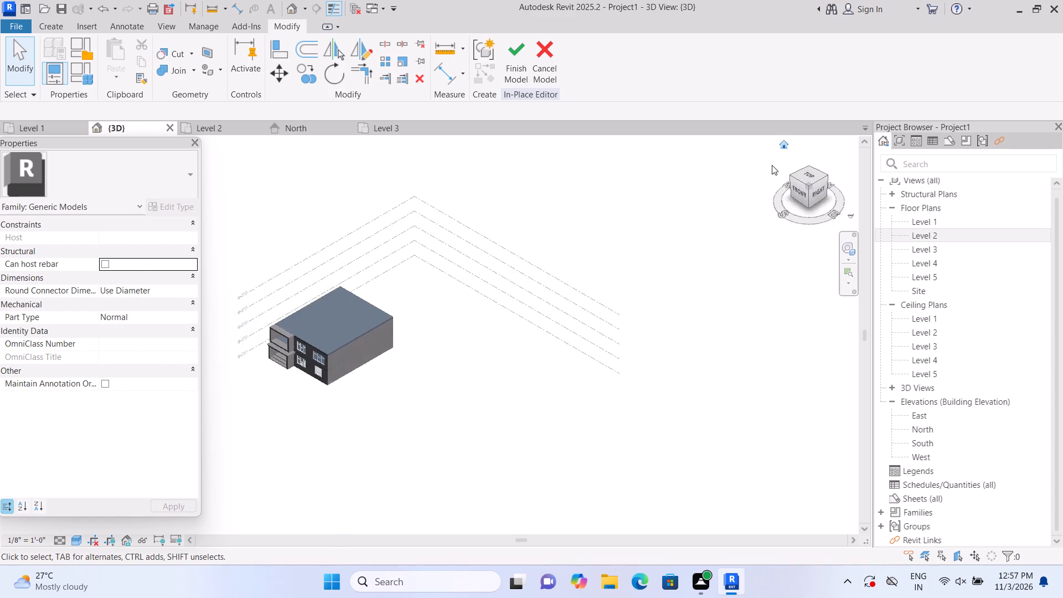
scroll(220, 357, up, 7)
middle_drag(239, 370, 275, 414)
scroll(276, 414, up, 2)
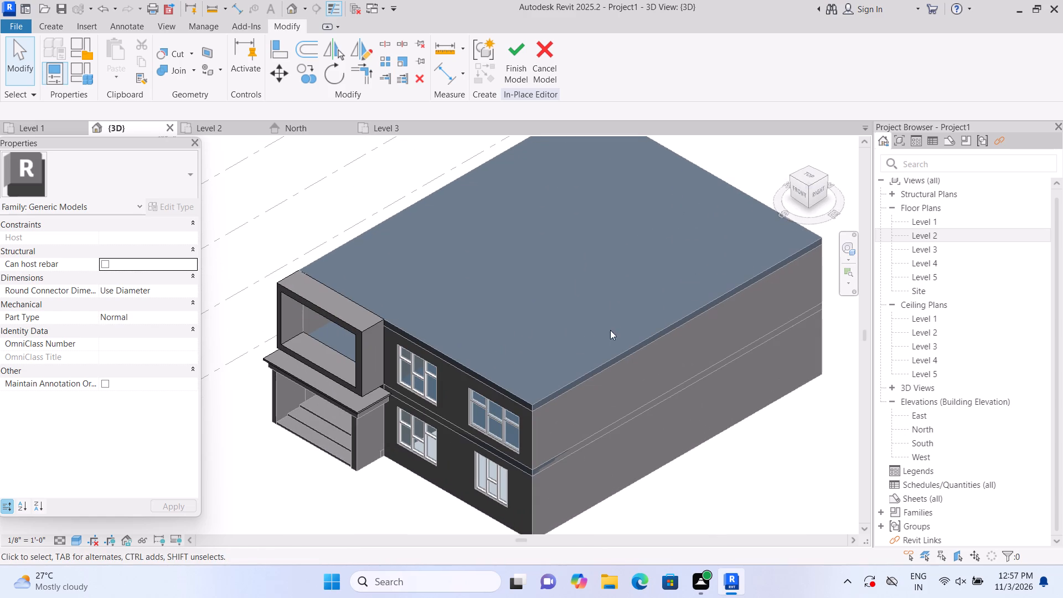
double_click(922, 234)
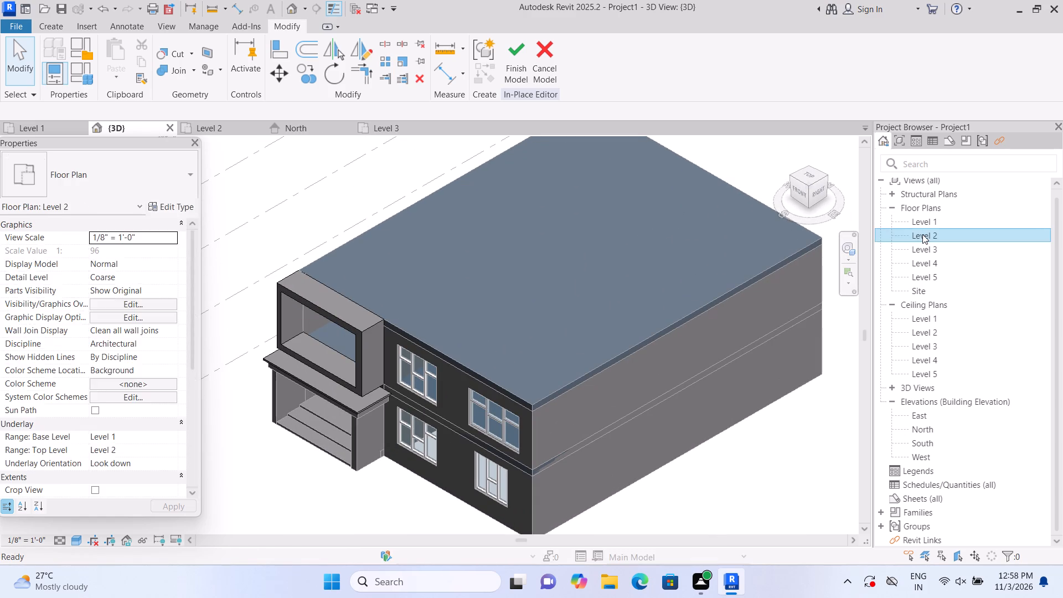
middle_drag(708, 354, 620, 329)
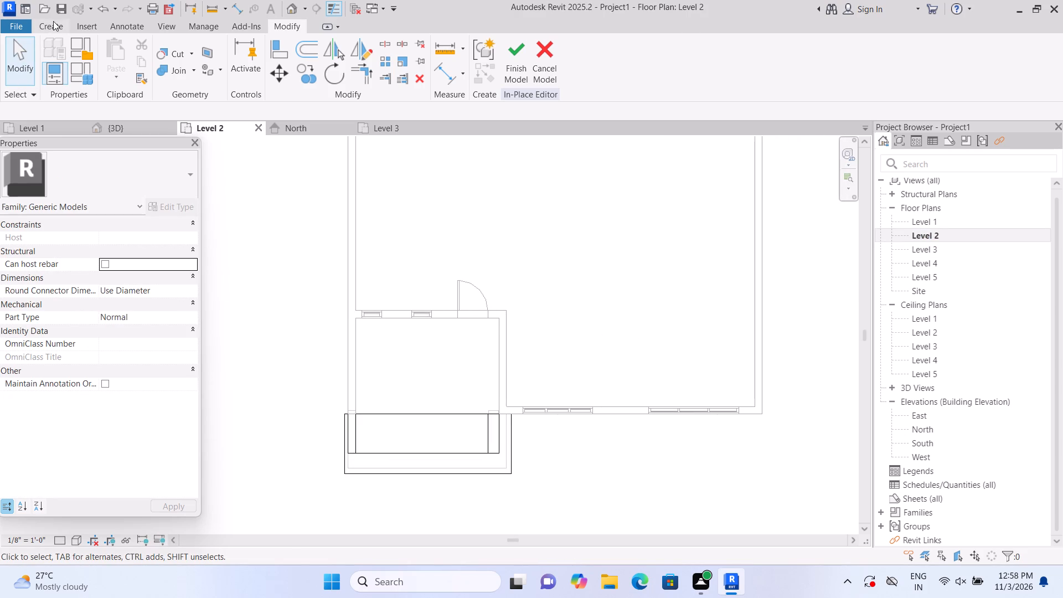
click(524, 60)
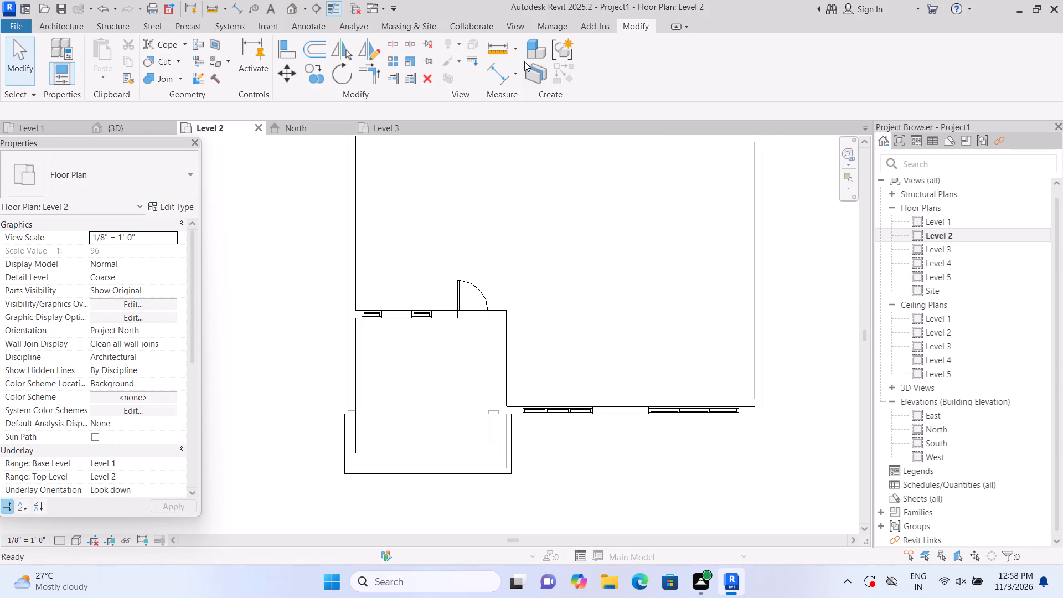
Draw a 13'-3" Curtain Wall 1 wall on Level 2 across the frame's front opening, between its inner side faces.
click(71, 20)
click(56, 47)
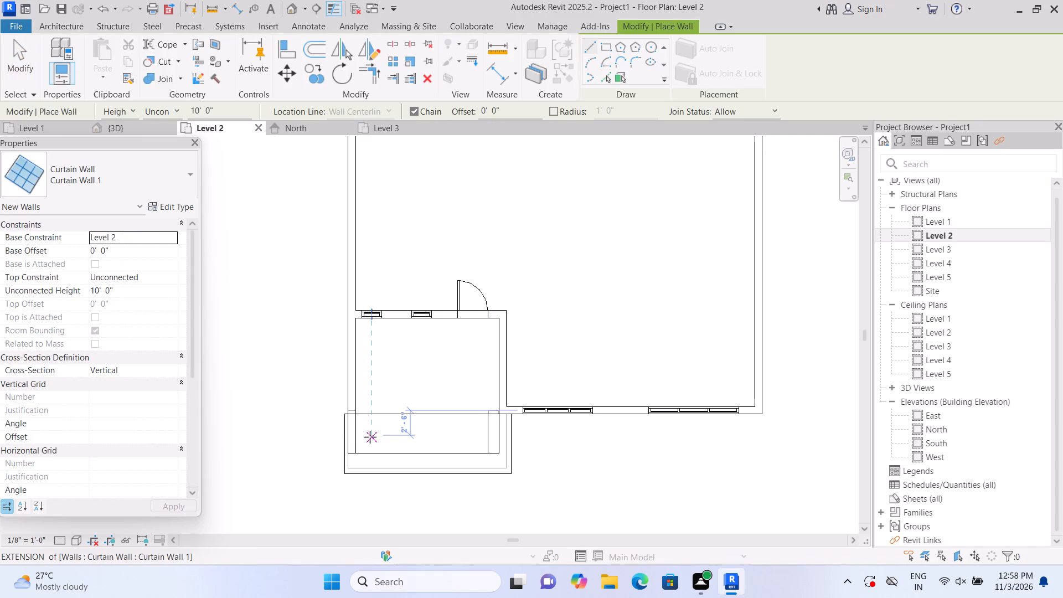
middle_drag(367, 435, 334, 365)
middle_click(334, 365)
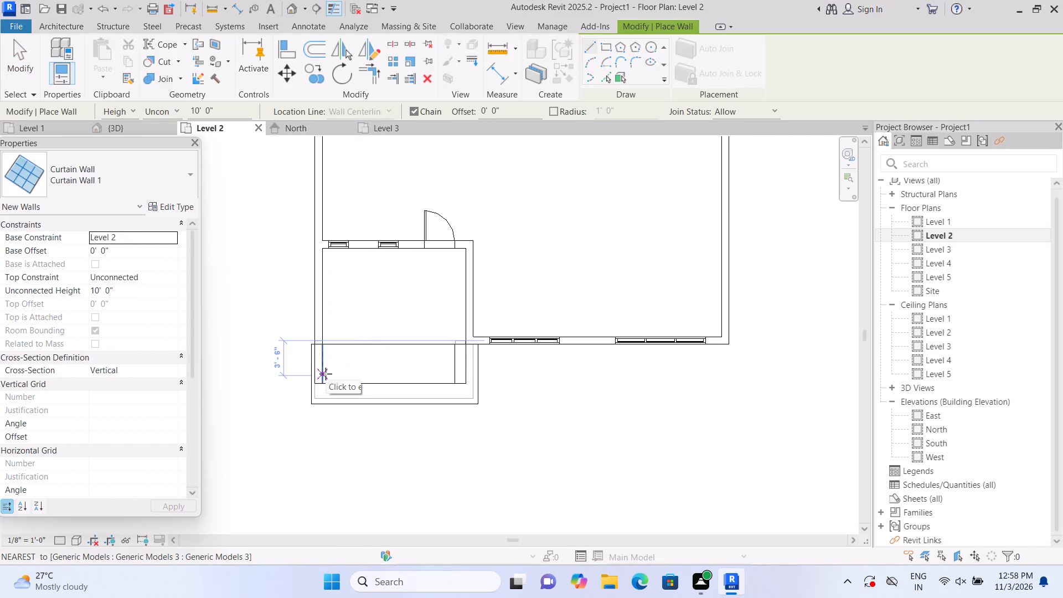
double_click(324, 375)
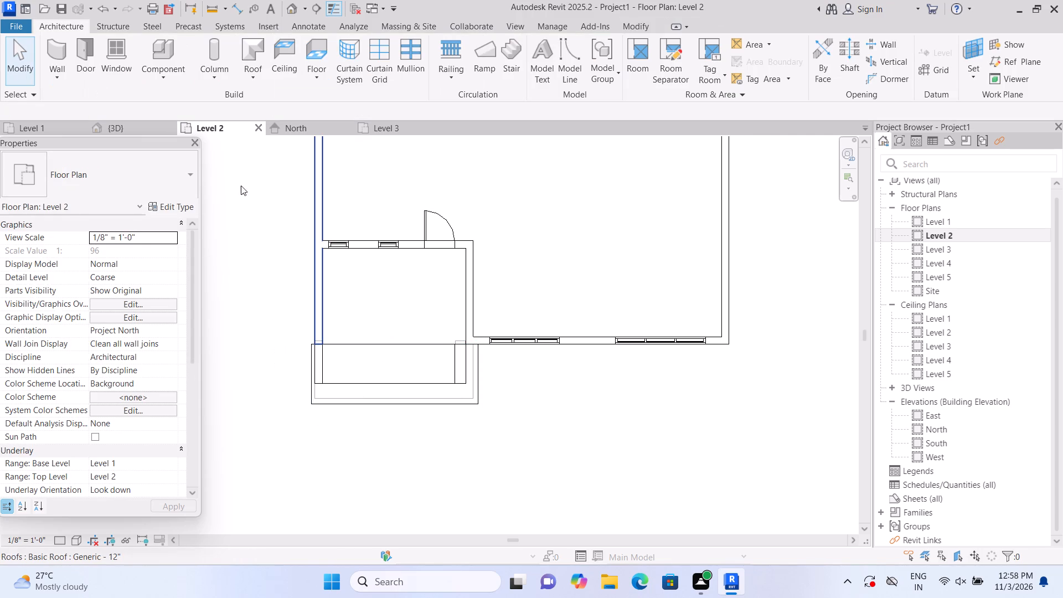
click(56, 52)
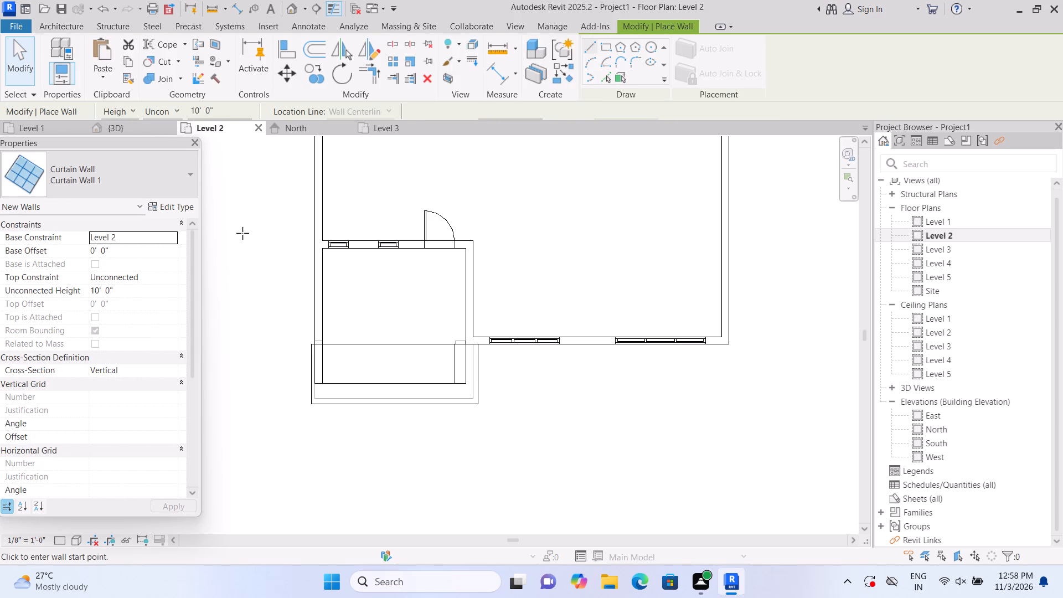
scroll(327, 377, up, 6)
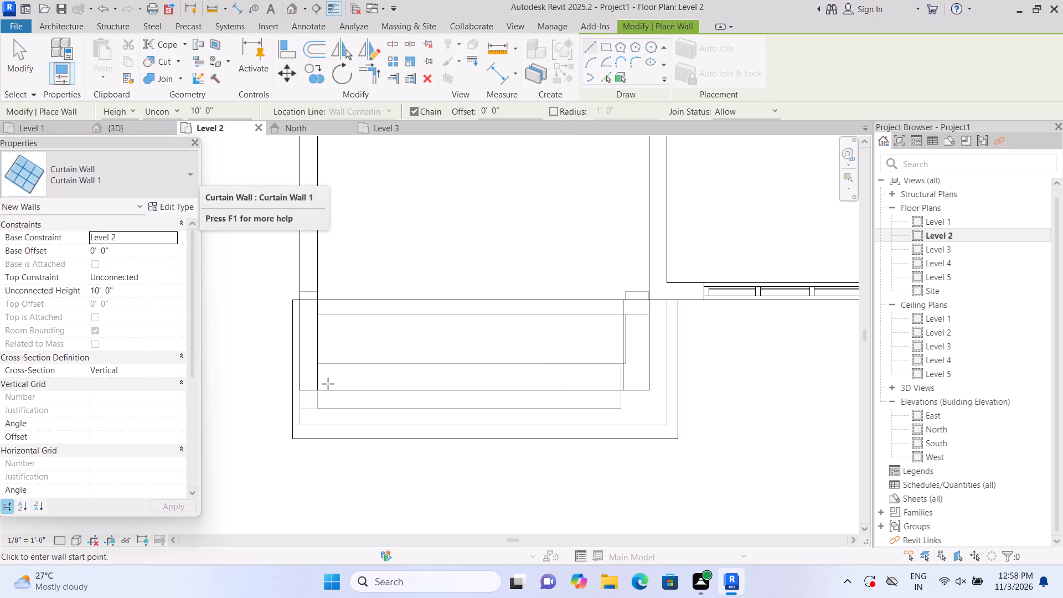
scroll(328, 384, up, 1)
click(321, 380)
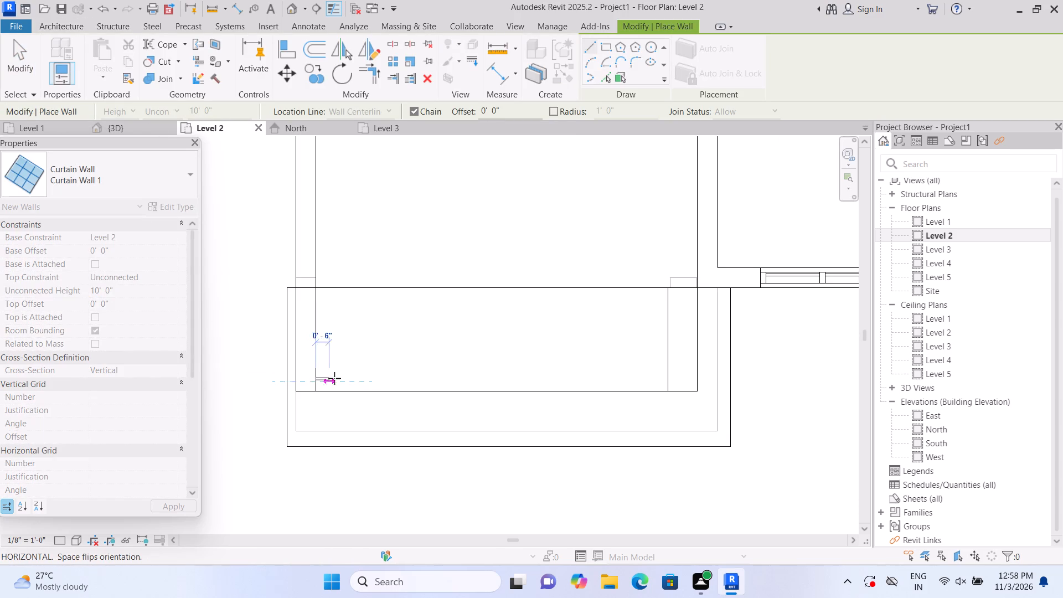
click(665, 377)
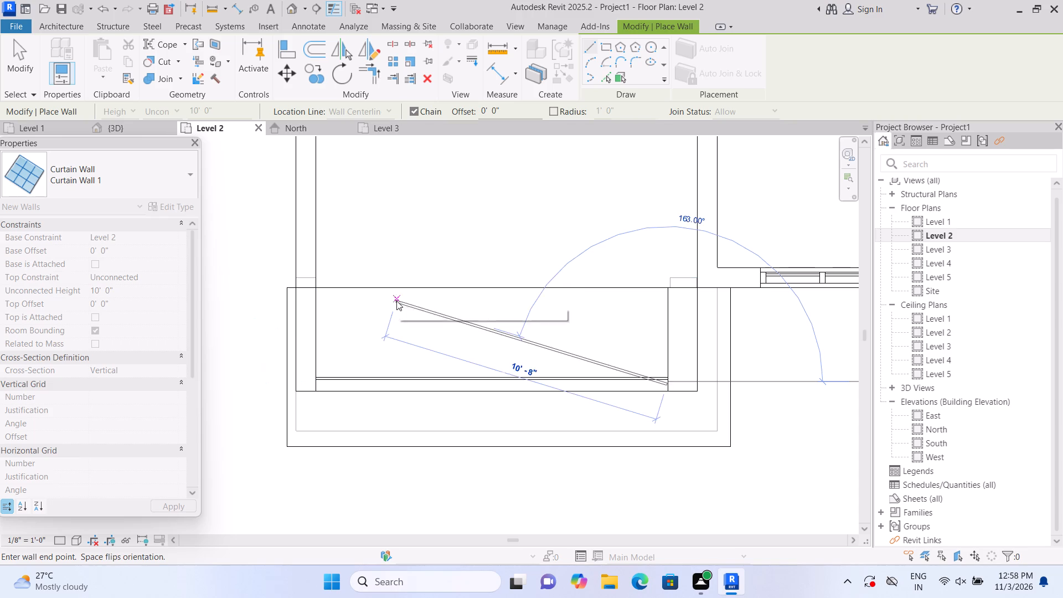
key(Escape)
In the 3D view, raise the curtain wall's base to the inner bottom edge of the frame, a base offset of about 1' 10".
click(290, 13)
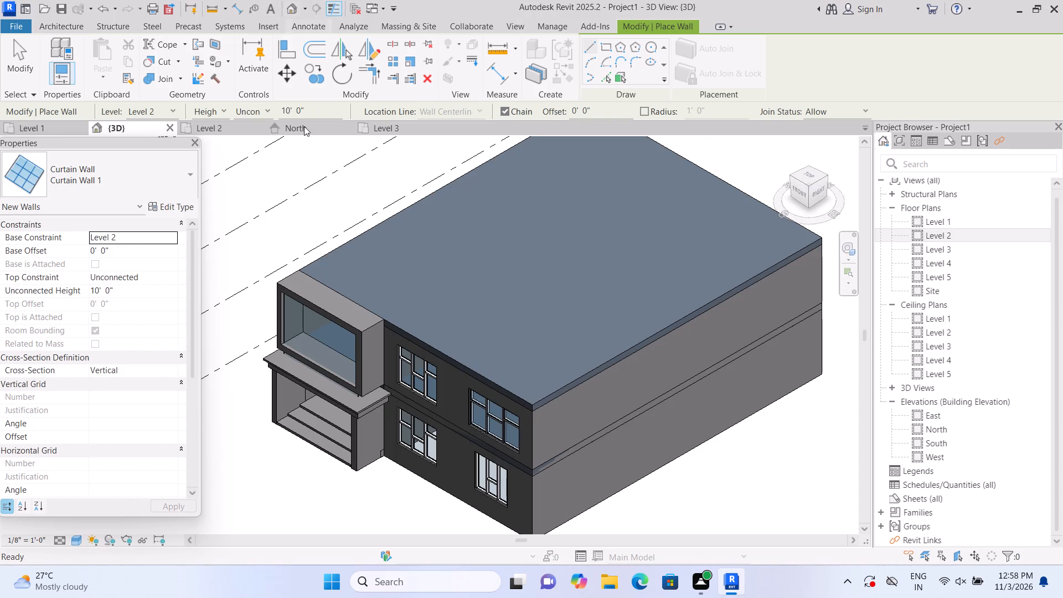
scroll(272, 380, up, 4)
middle_drag(254, 394, 289, 437)
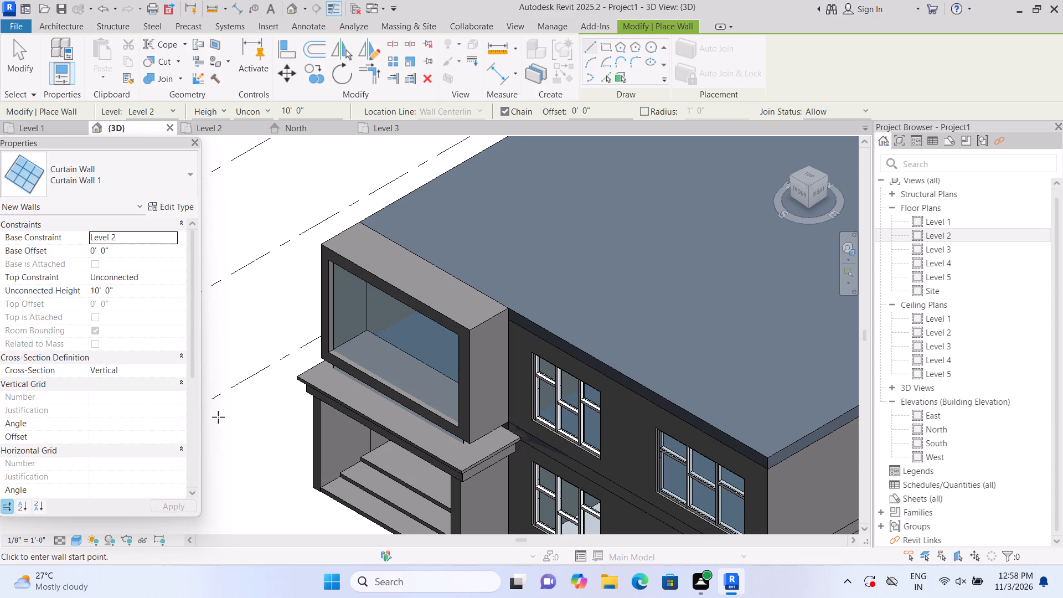
scroll(220, 417, up, 2)
key(Escape)
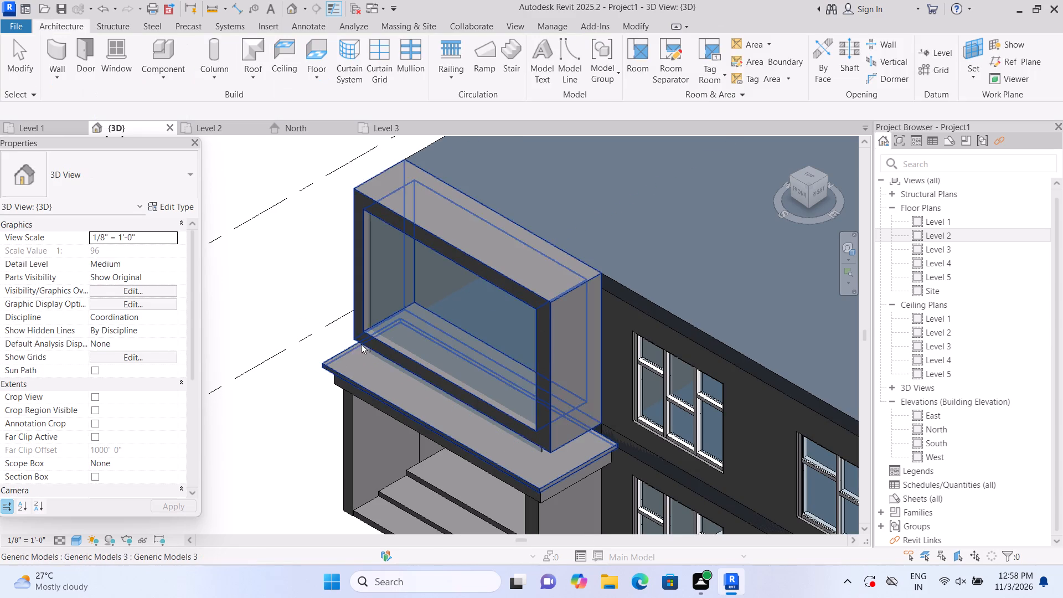
click(432, 300)
scroll(455, 413, up, 2)
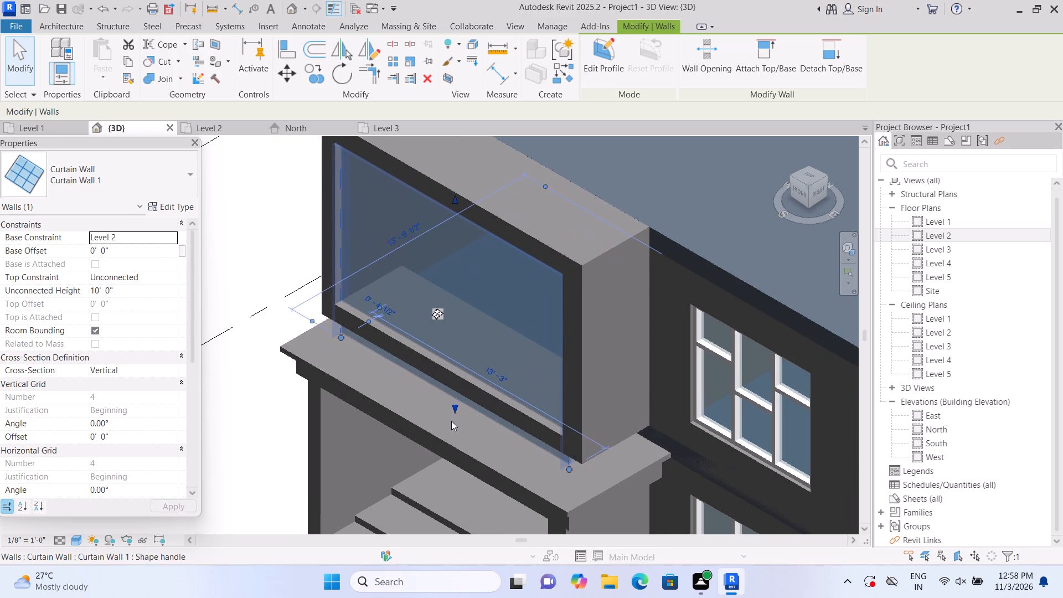
drag(454, 405, 457, 367)
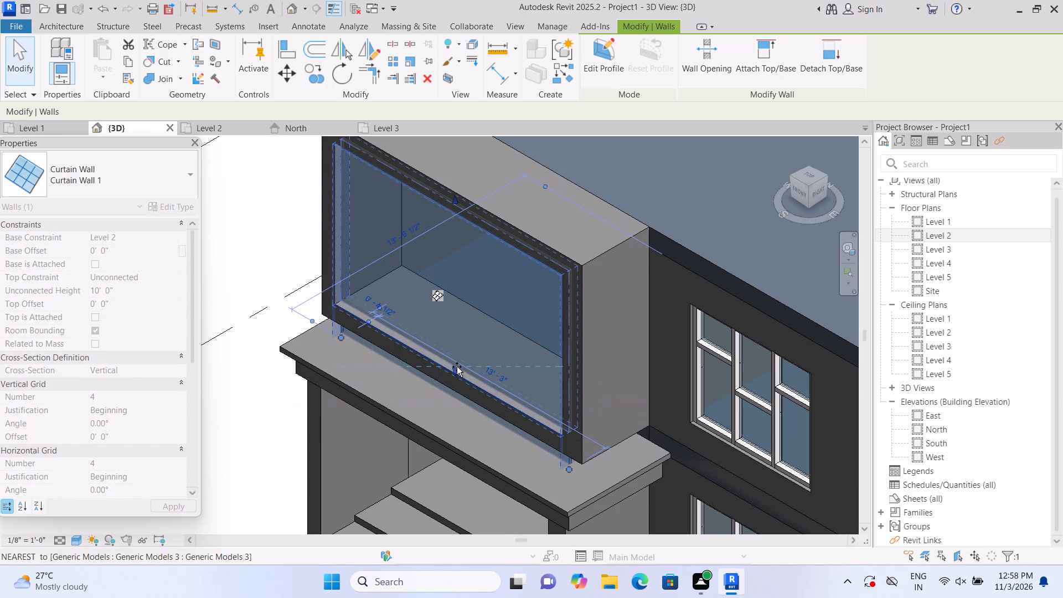
drag(457, 367, 457, 365)
click(457, 365)
click(247, 398)
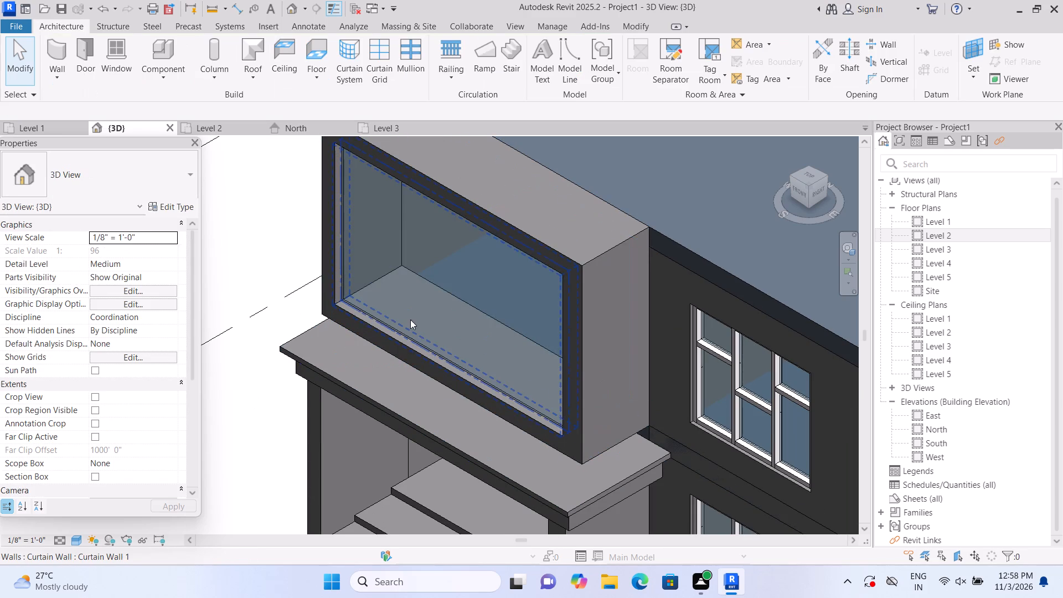
Lower the top of the curtain wall to balustrade height, giving an unconnected height of about 3' 10".
double_click(417, 316)
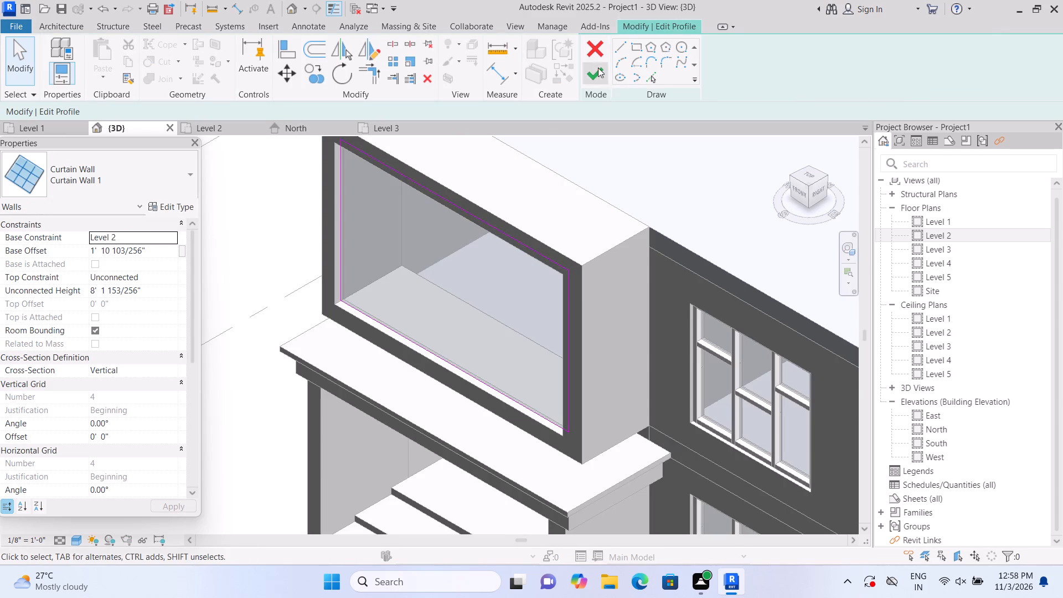
click(596, 64)
drag(453, 198, 450, 241)
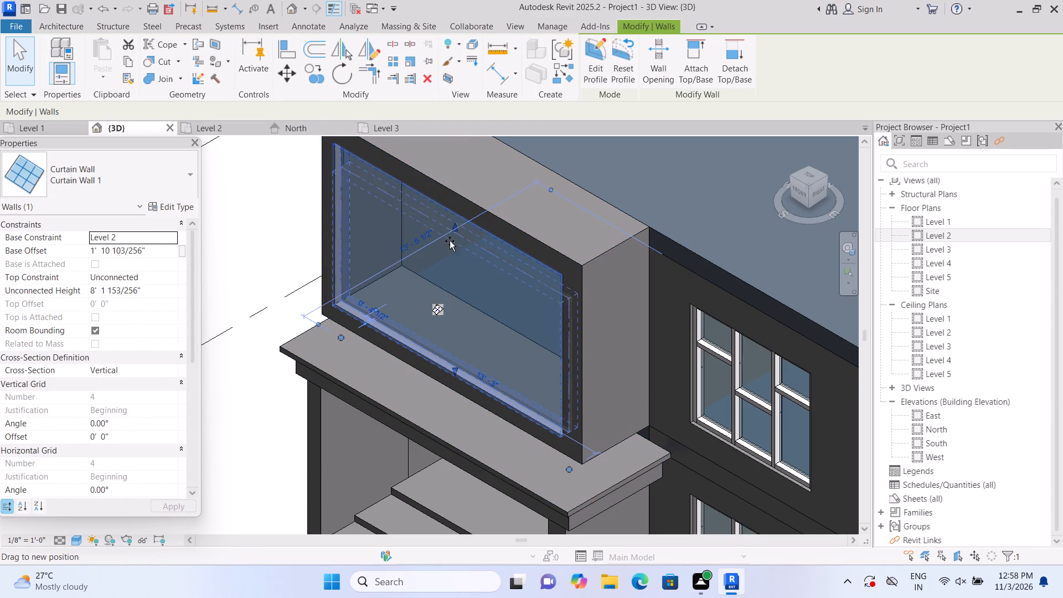
drag(450, 241, 436, 290)
click(436, 290)
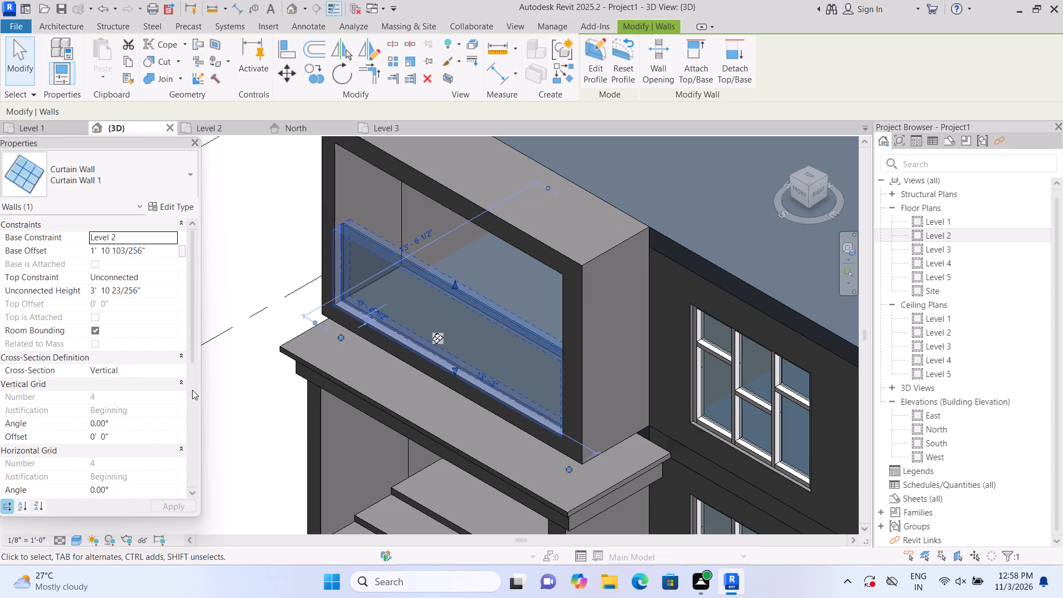
click(224, 389)
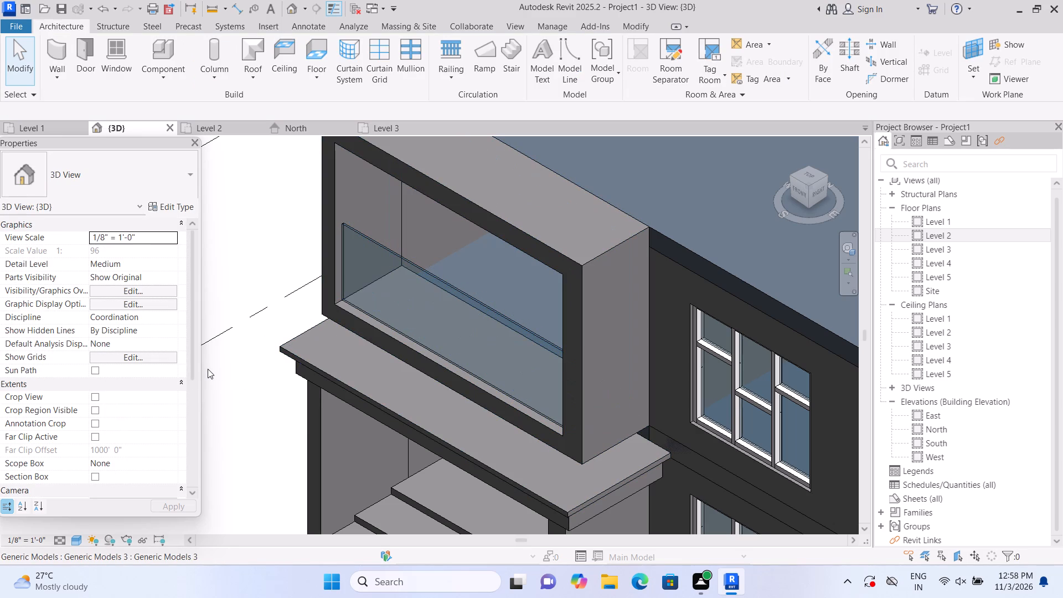
click(378, 280)
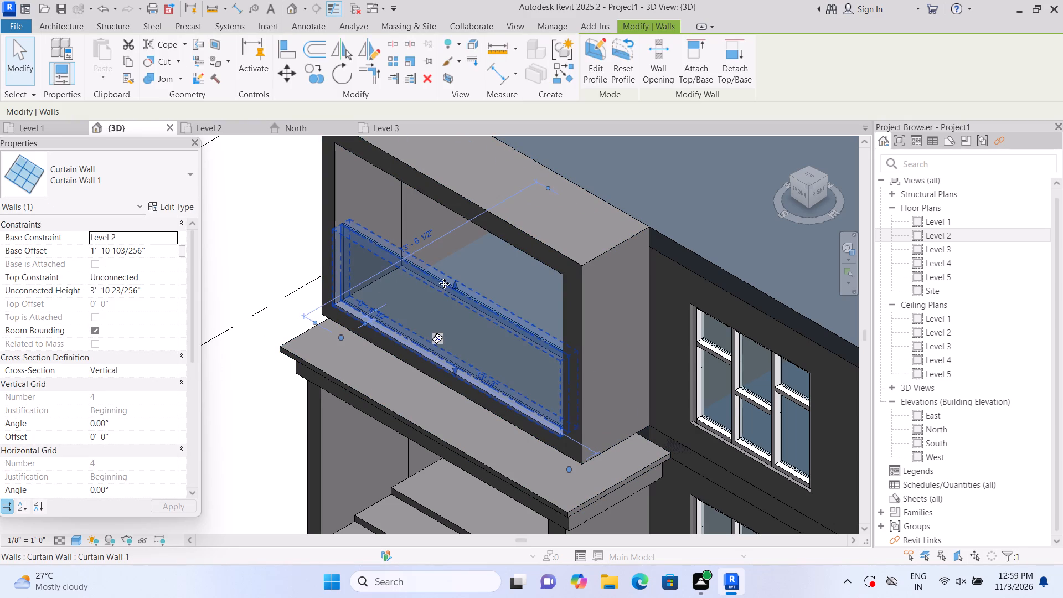
drag(453, 285, 452, 291)
click(452, 291)
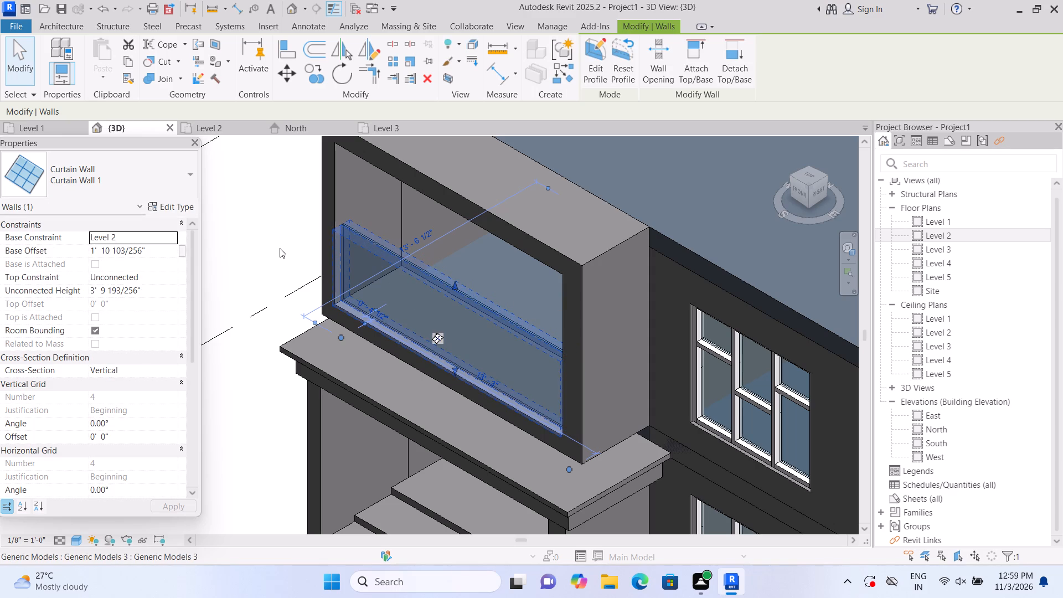
click(277, 241)
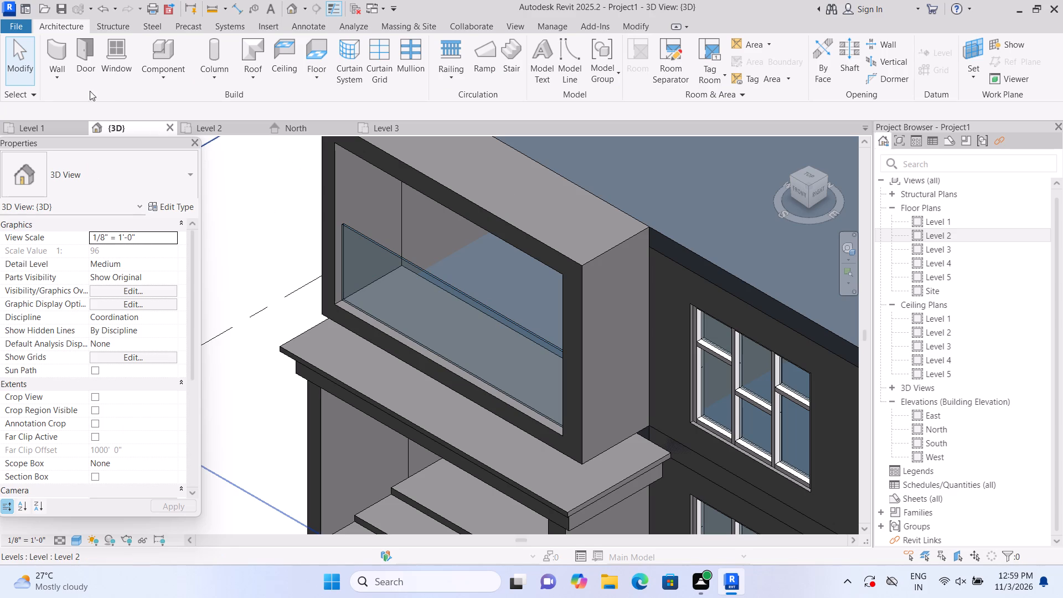
Place 2.5" x 5" rectangular mullions along the top, bottom and side edges of the low curtain wall in the frame.
click(402, 73)
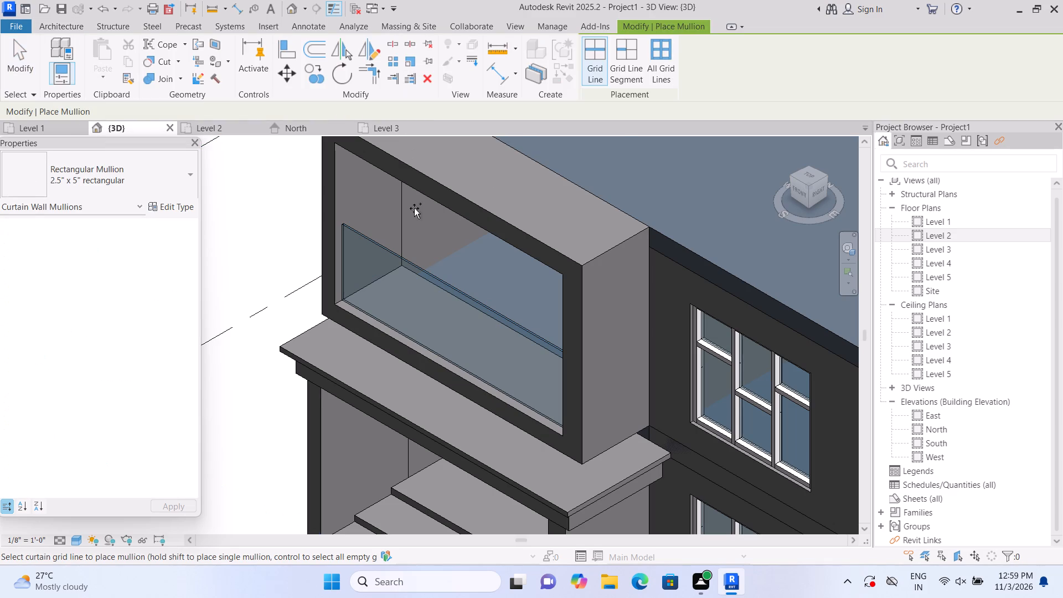
click(412, 264)
click(352, 273)
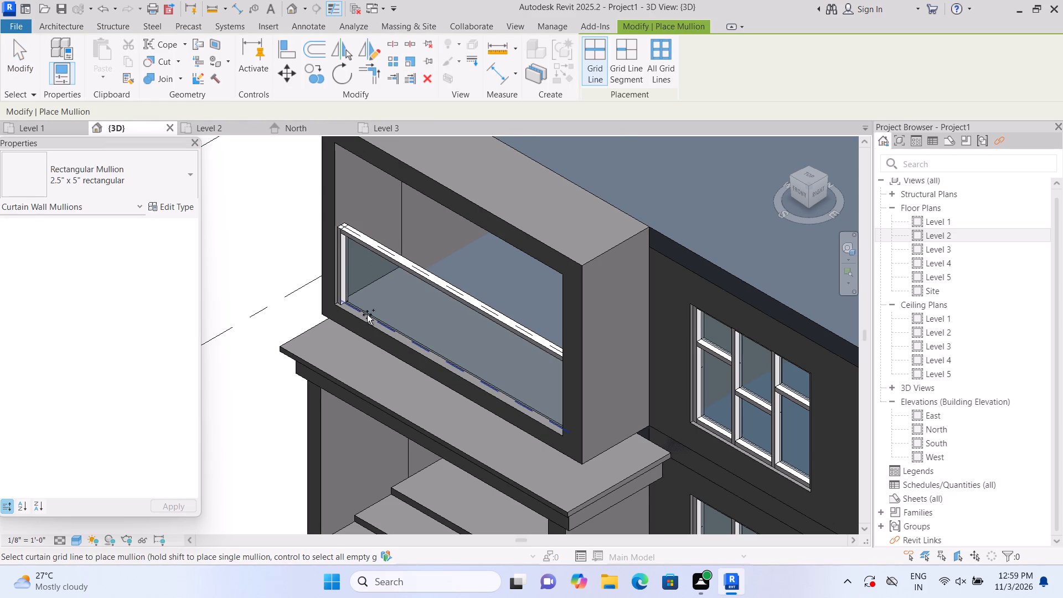
click(369, 315)
click(373, 316)
double_click(562, 382)
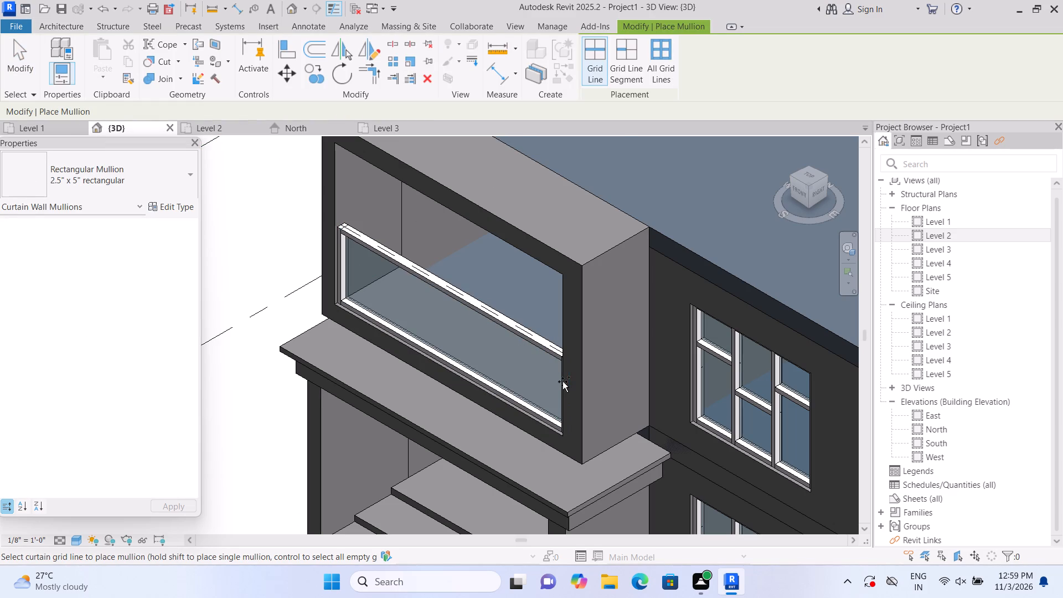
scroll(272, 274, down, 5)
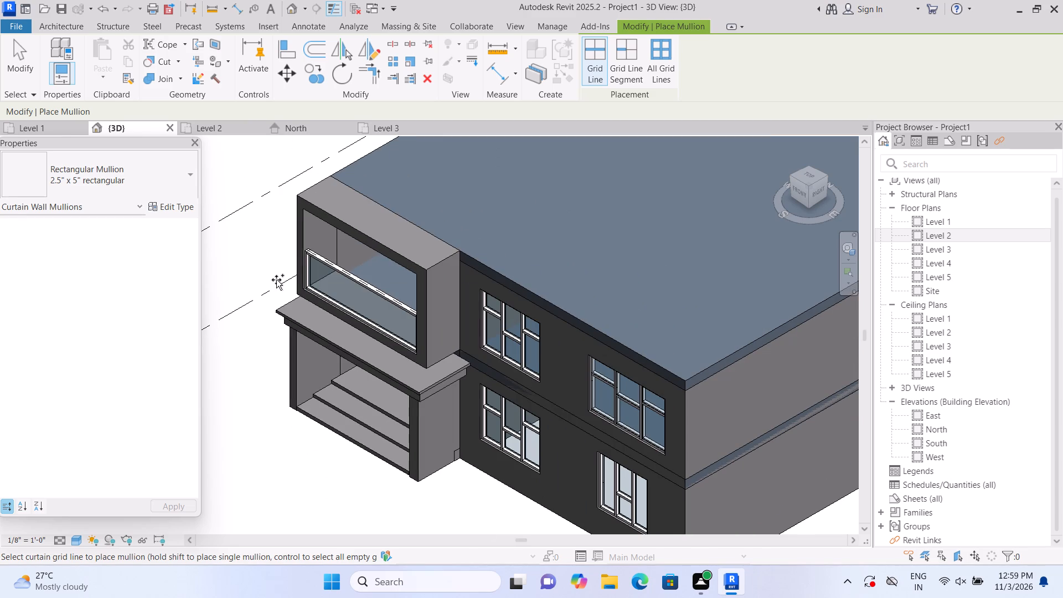
key(Escape)
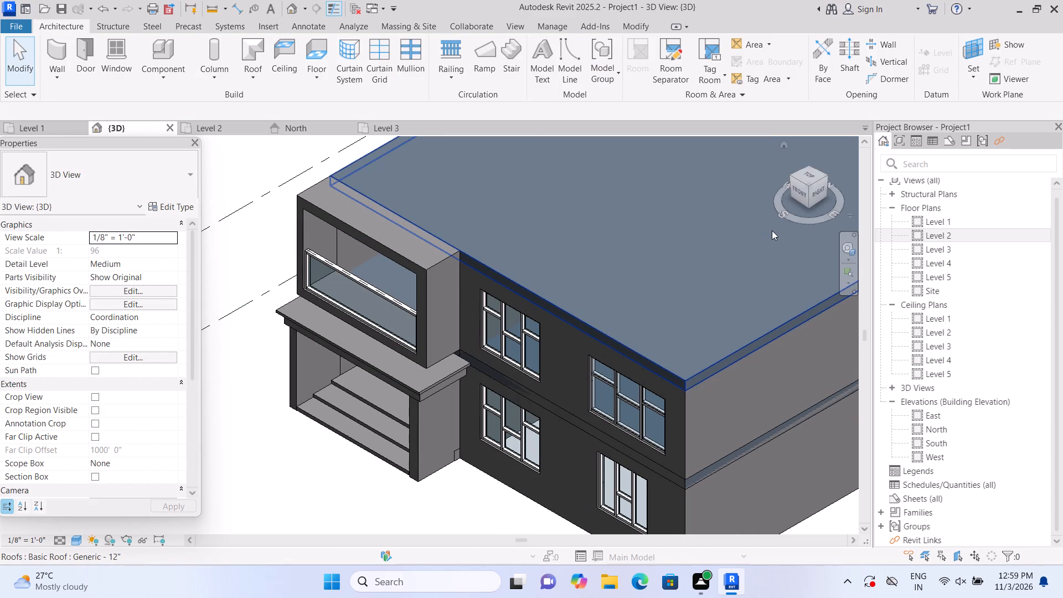
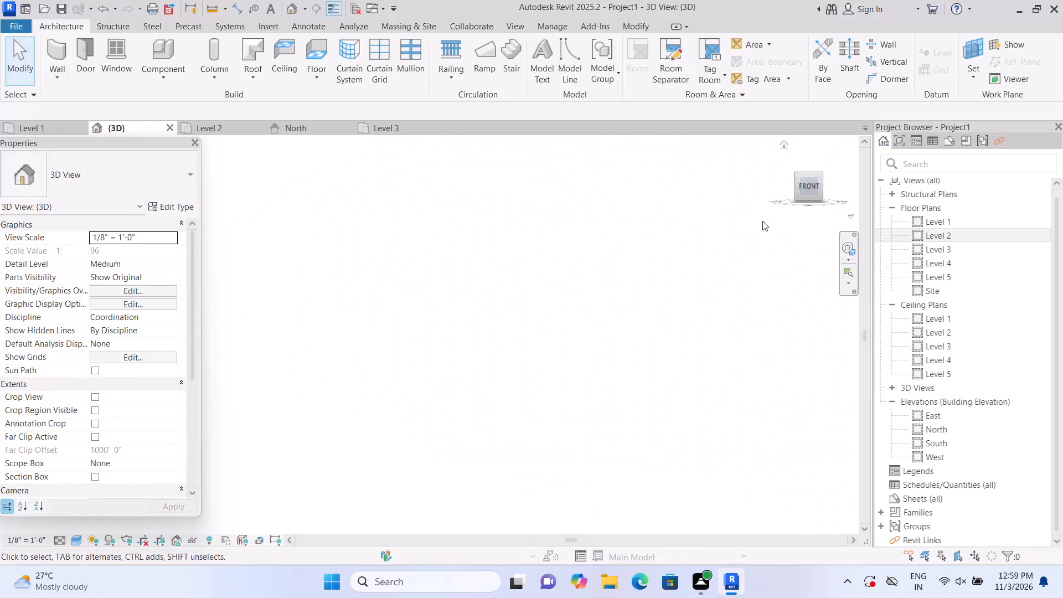
With the house's front facade in view, start a new in-place model component.
scroll(292, 359, up, 3)
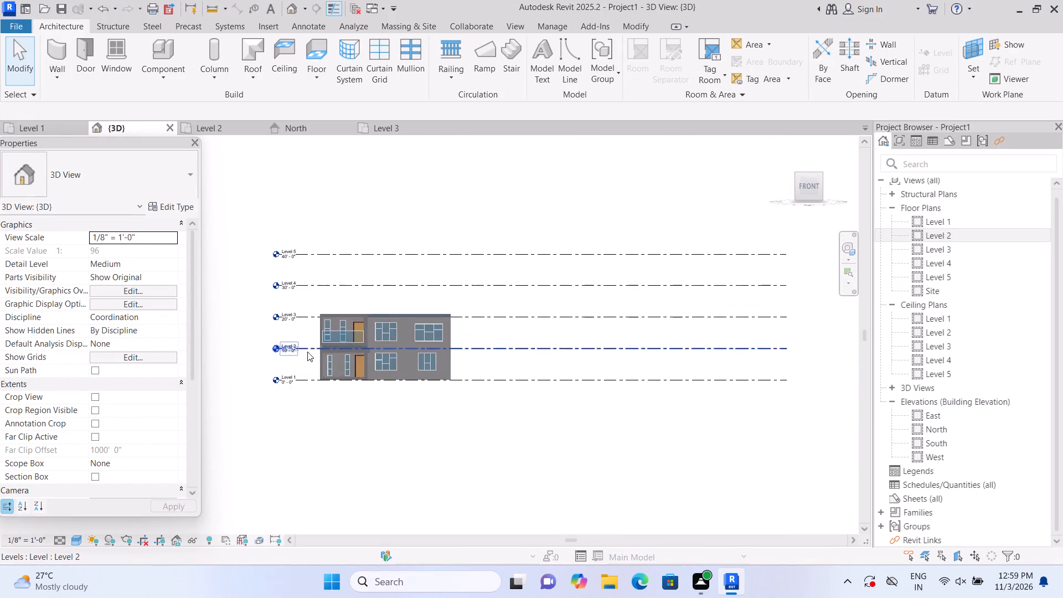
scroll(307, 352, up, 10)
middle_drag(411, 349, 435, 355)
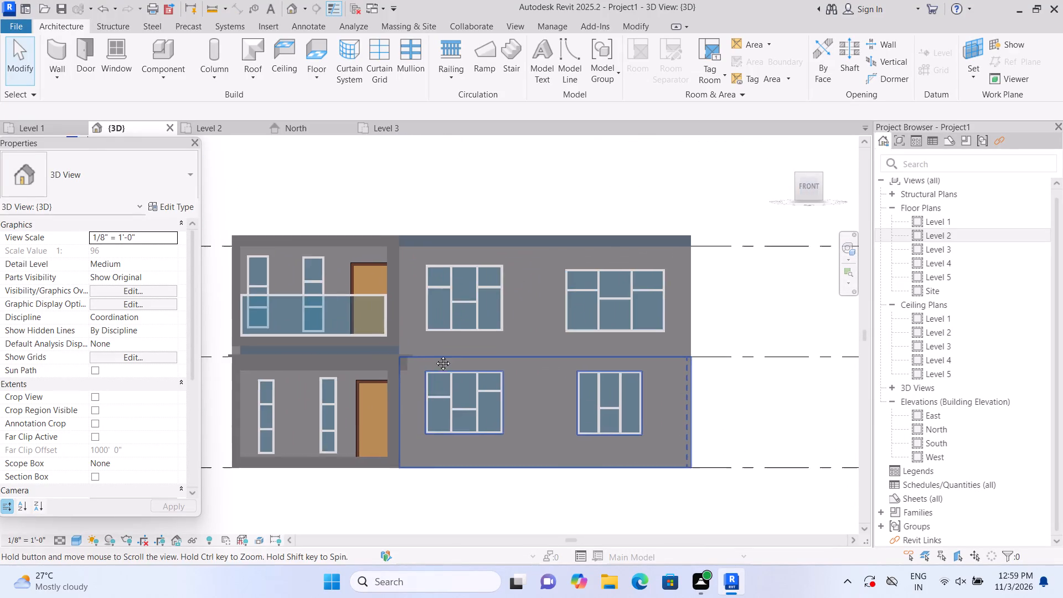
middle_drag(435, 355, 436, 355)
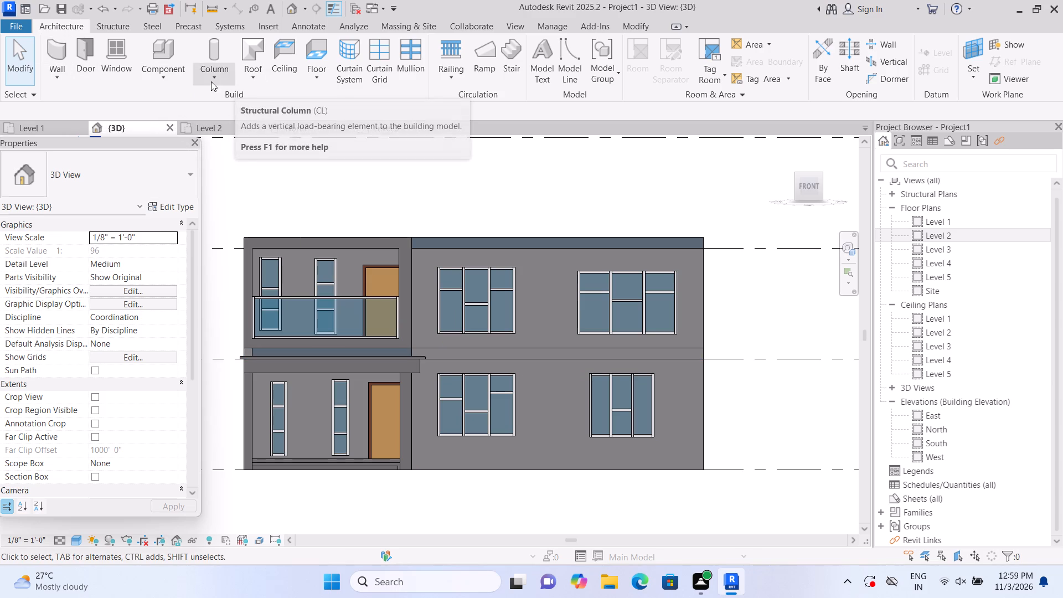
click(169, 81)
click(186, 132)
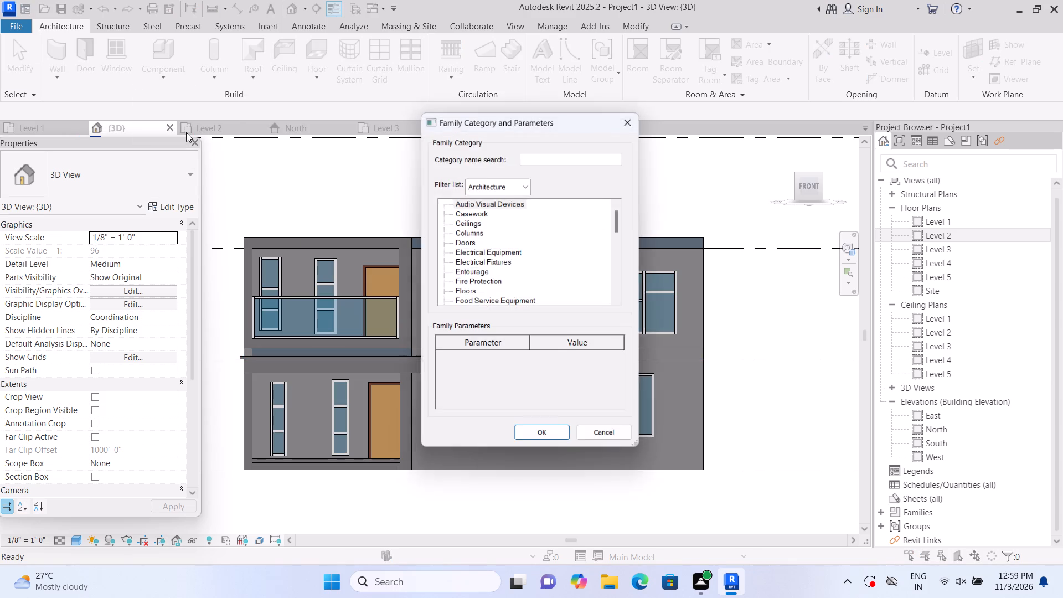
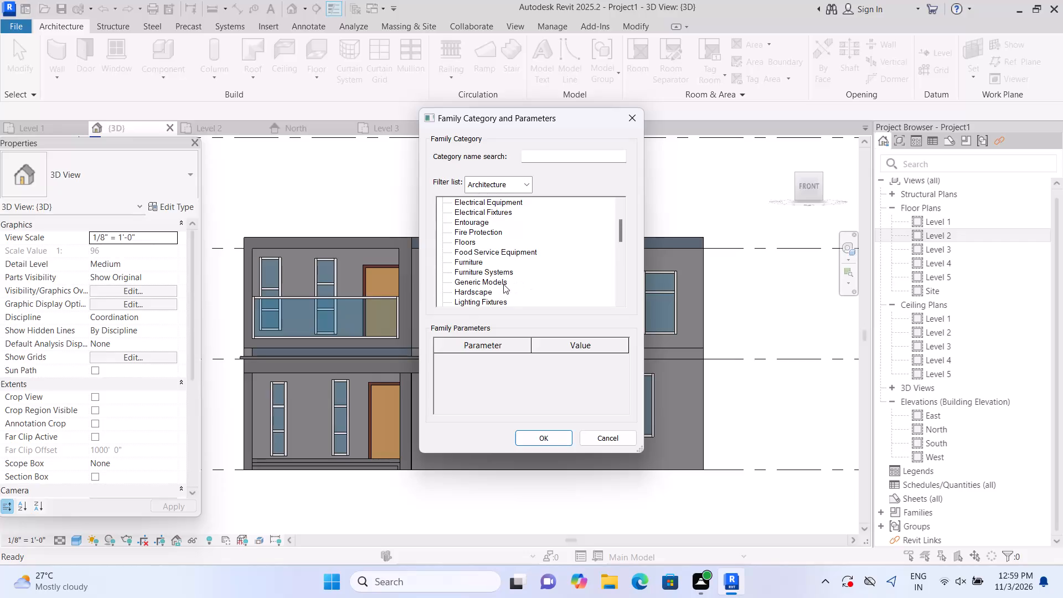
Create the in-place component in the Generic Models category and open it for modelling.
click(557, 437)
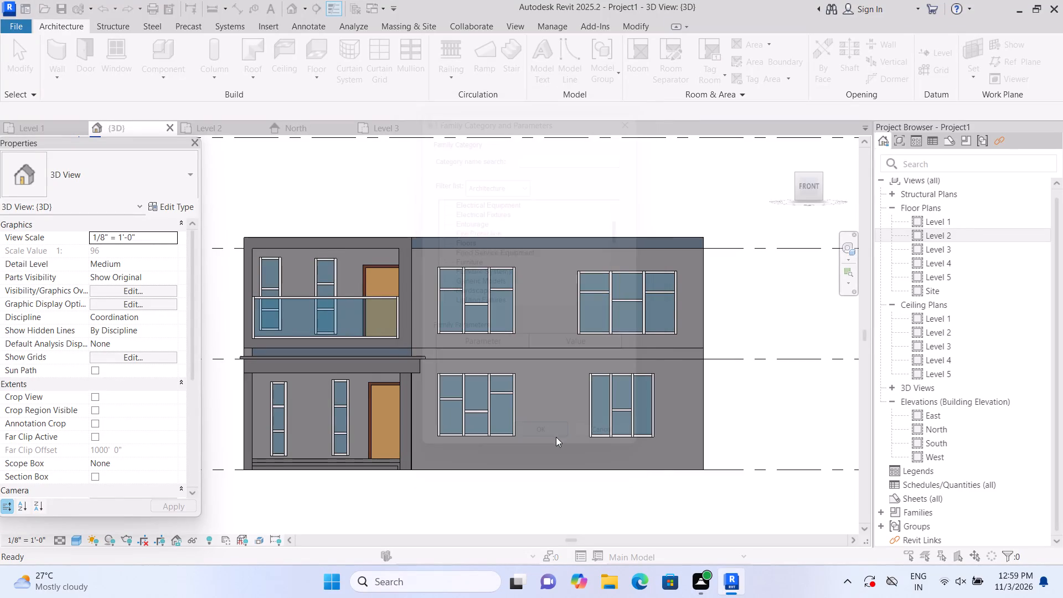
double_click(552, 318)
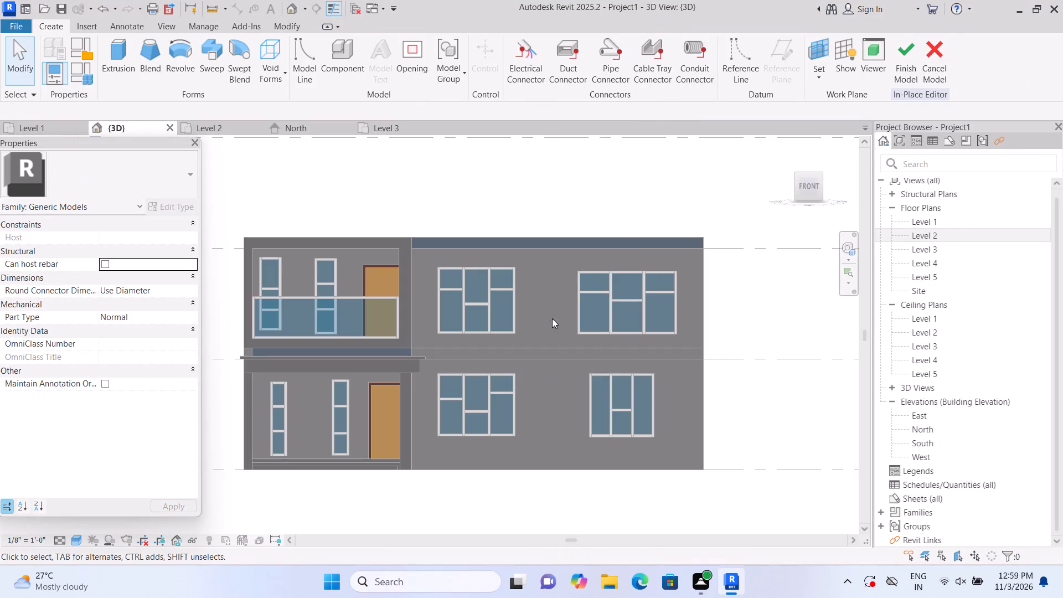
On the front wall face, extrude a horizontal band about 8'-8" by 9.5" directly above the upper window nearest the porch, 1'-0" deep.
click(129, 52)
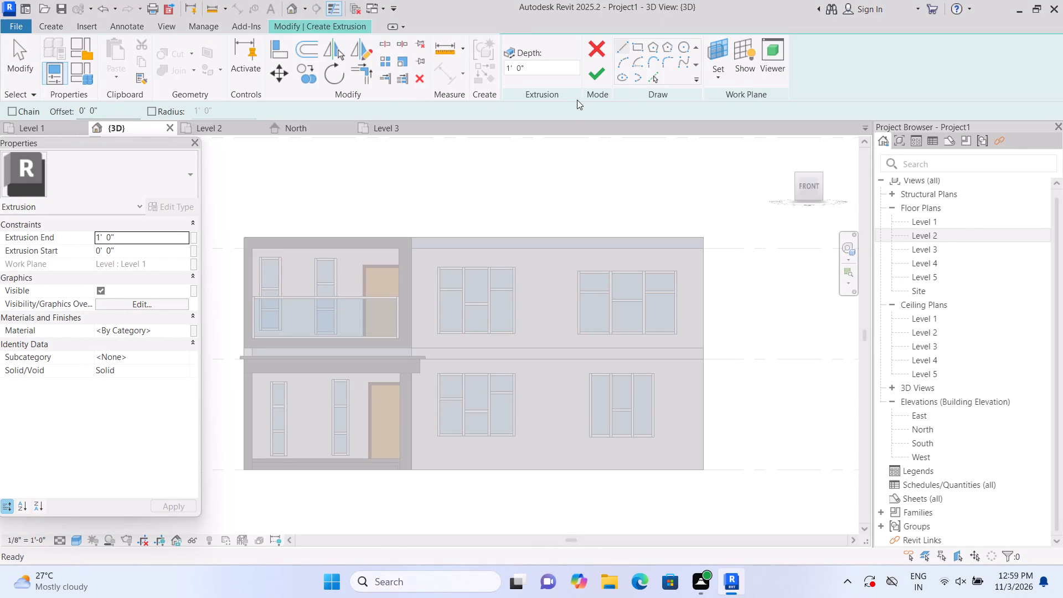
click(718, 79)
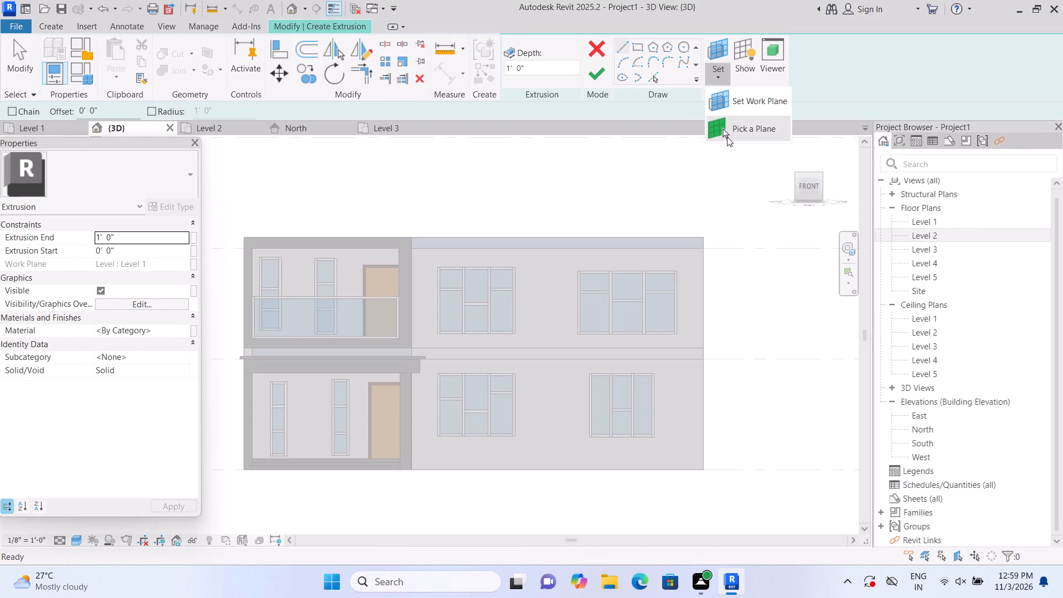
click(727, 137)
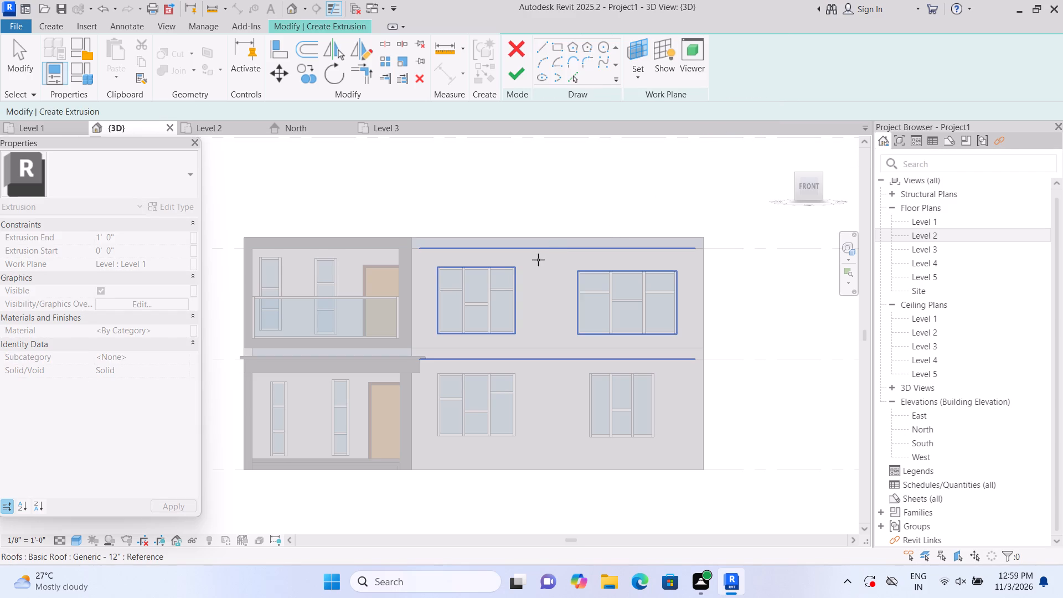
click(538, 260)
click(636, 48)
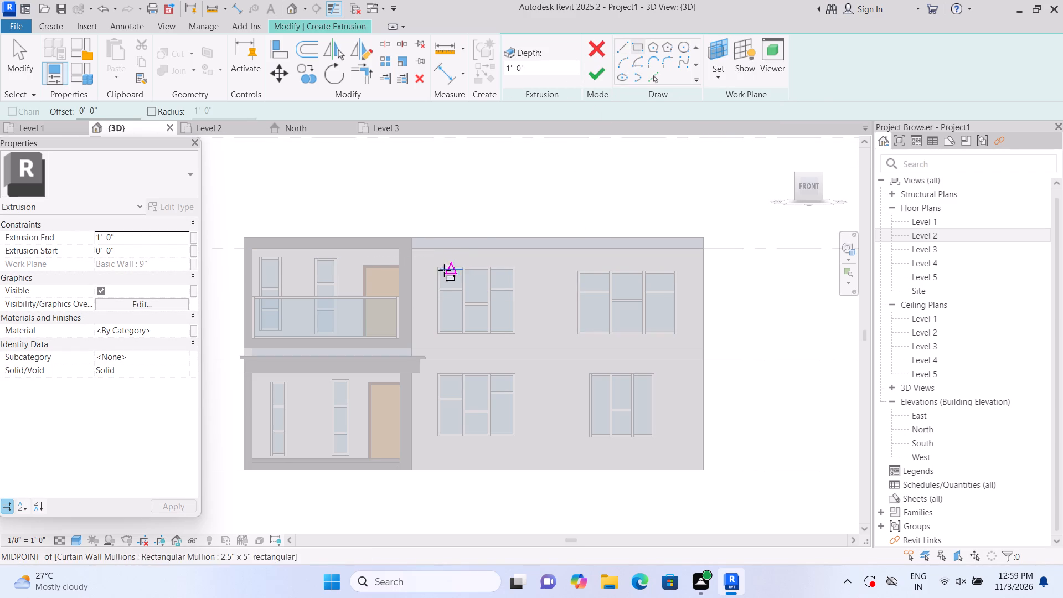
scroll(436, 271, up, 4)
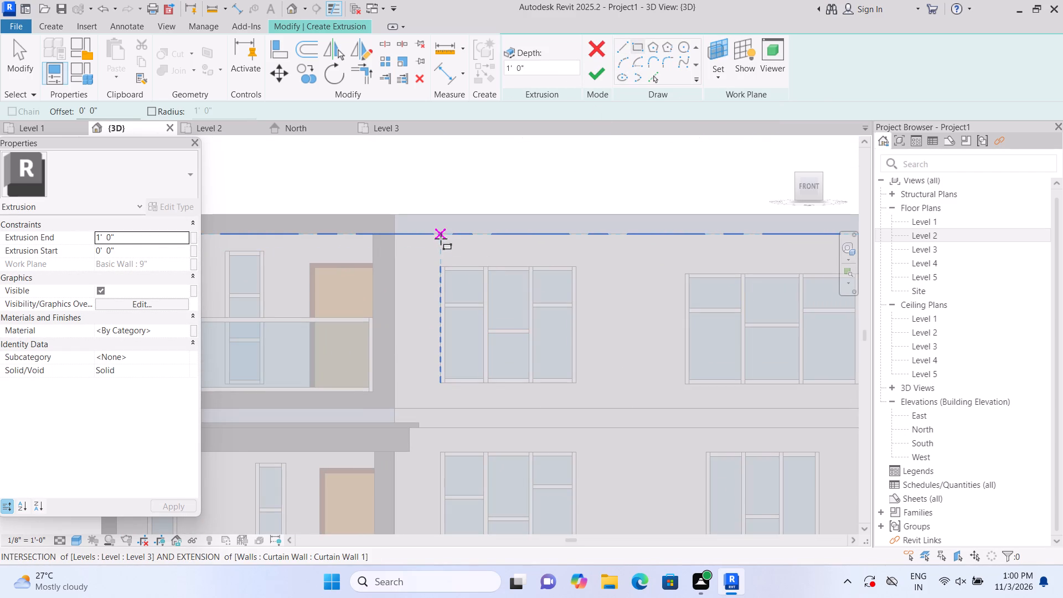
click(424, 265)
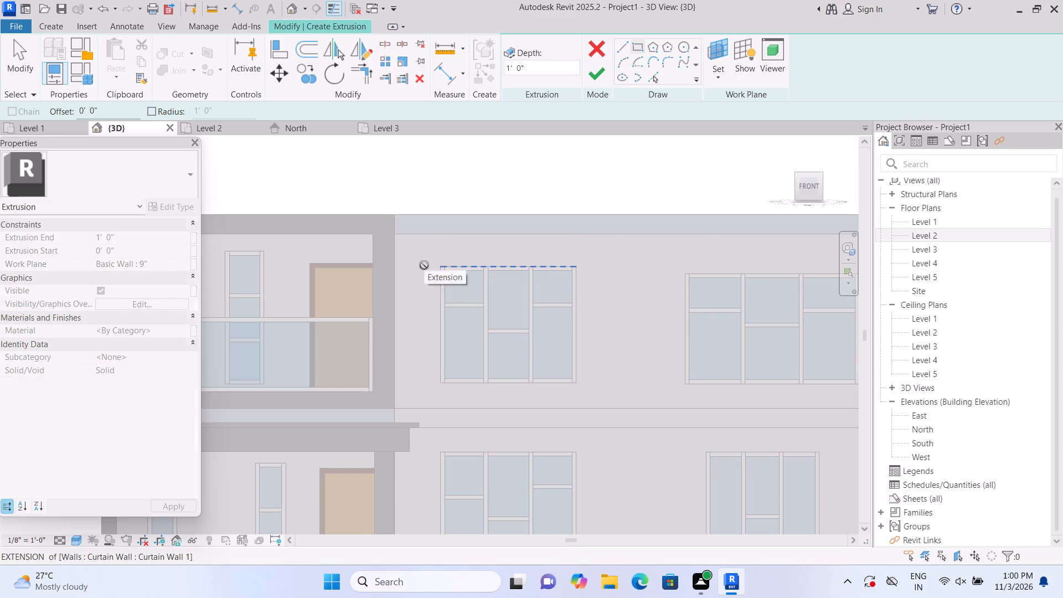
click(592, 252)
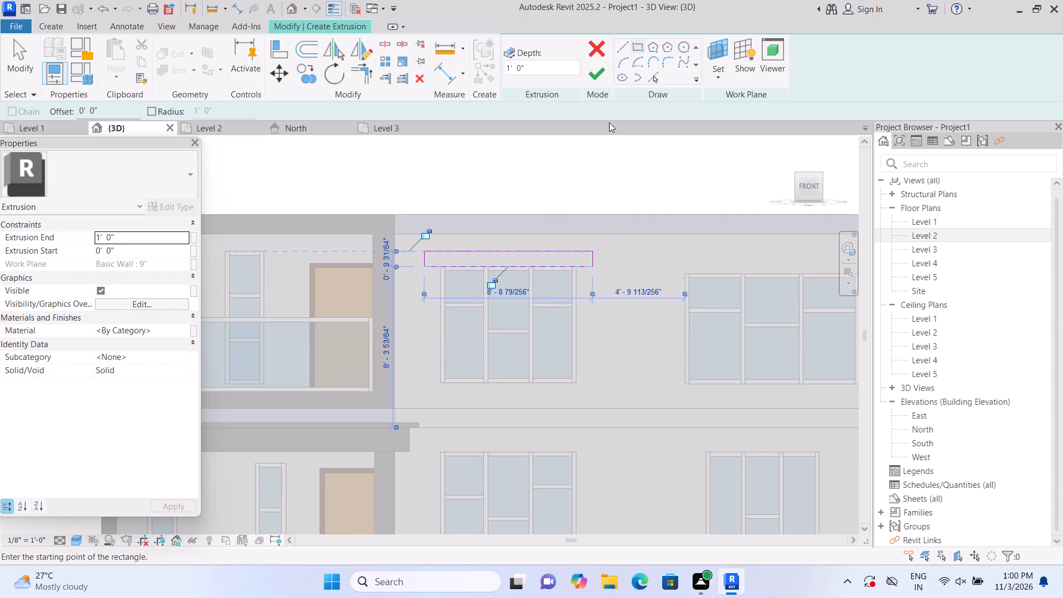
click(600, 80)
click(509, 169)
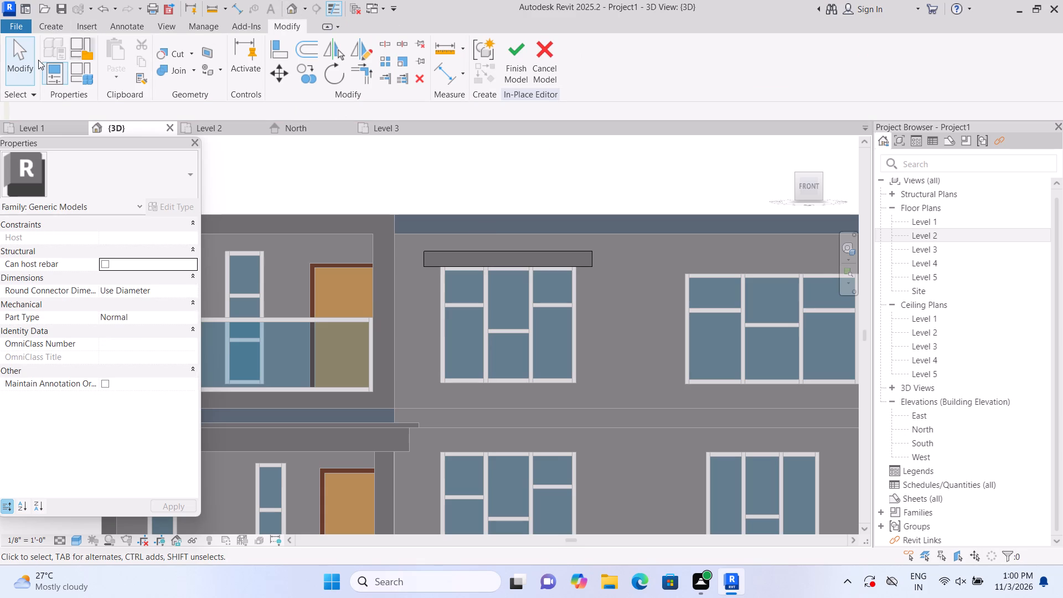
Extrude a narrow vertical strip about 18'-4" tall and 1'-0" deep from the band down to Level 1, along the windows' porch-side edge.
click(58, 28)
double_click(130, 49)
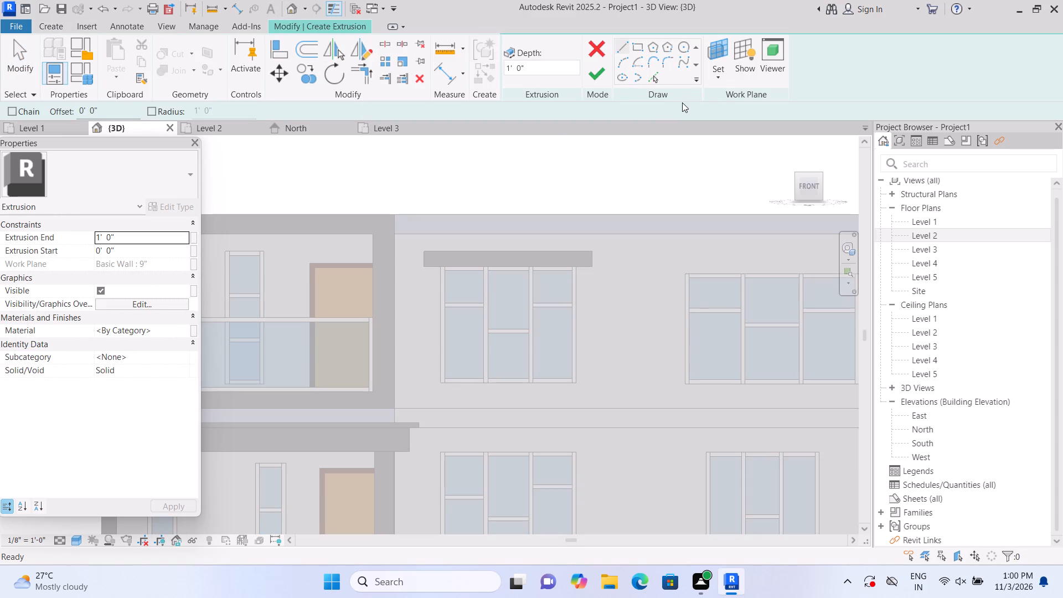
click(711, 81)
click(725, 130)
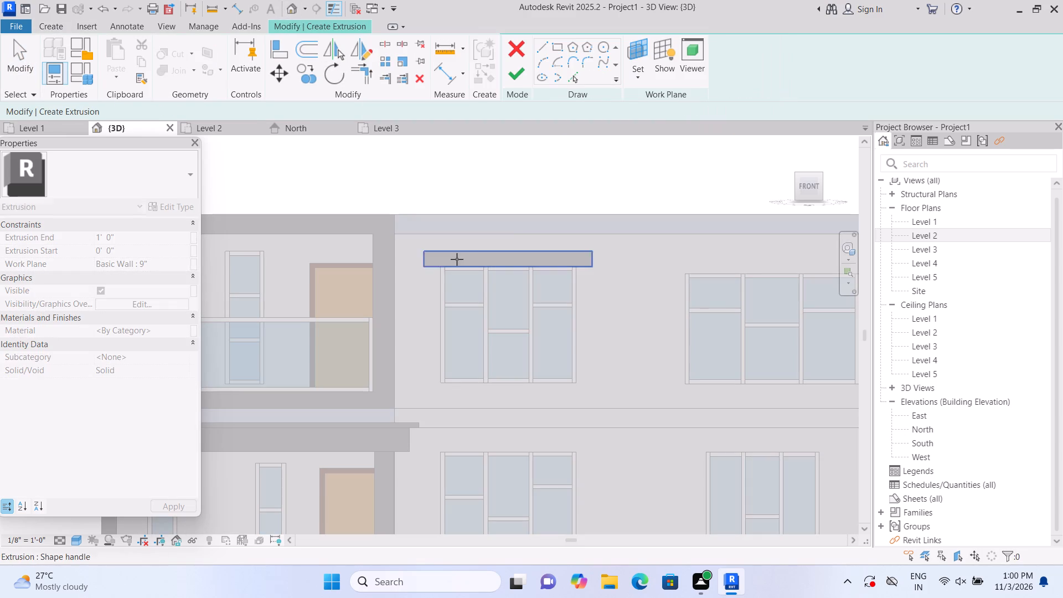
click(427, 298)
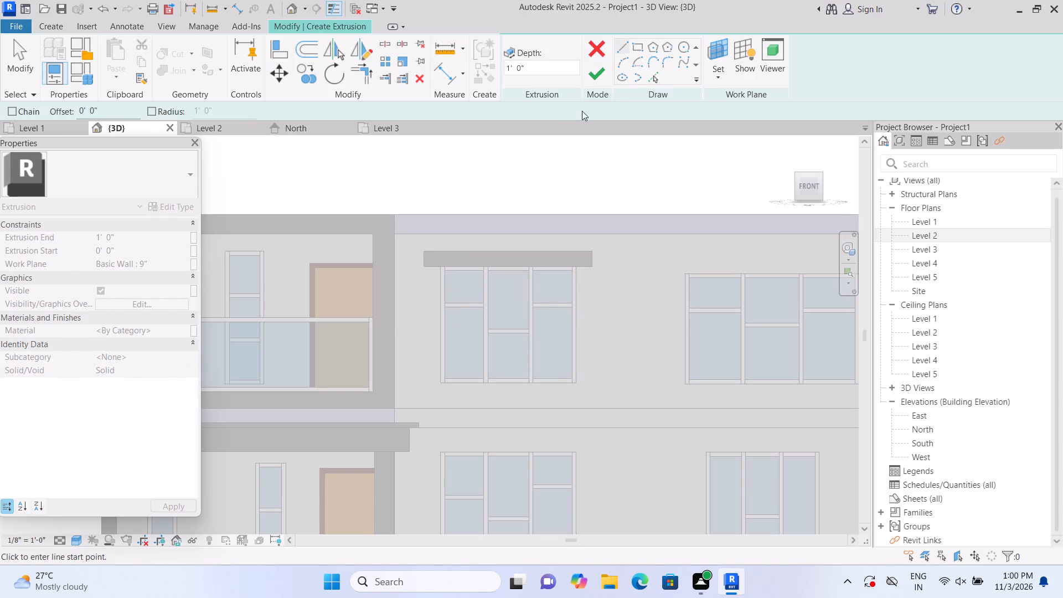
click(642, 48)
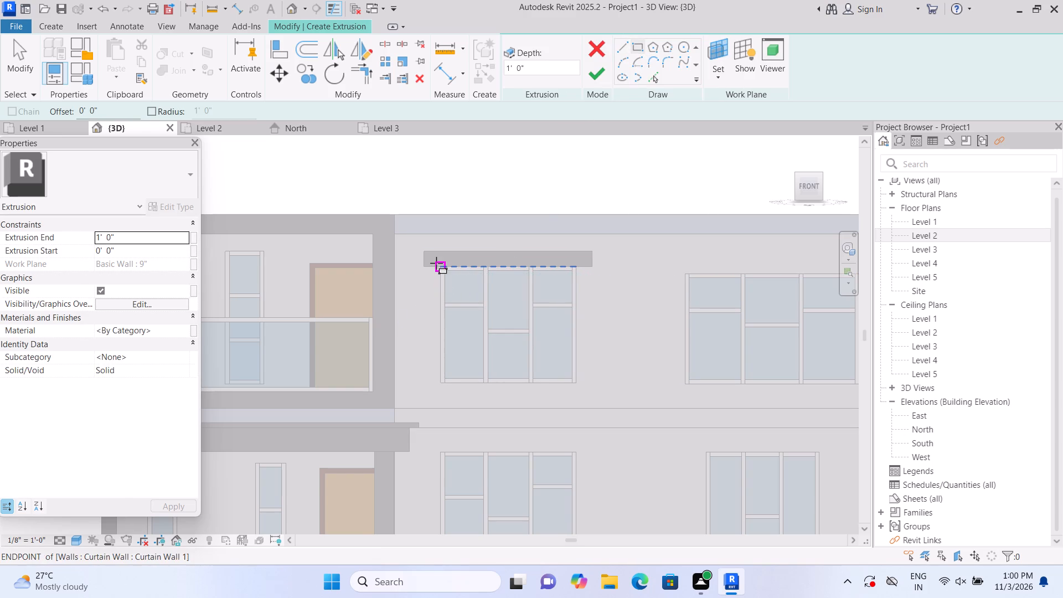
click(436, 263)
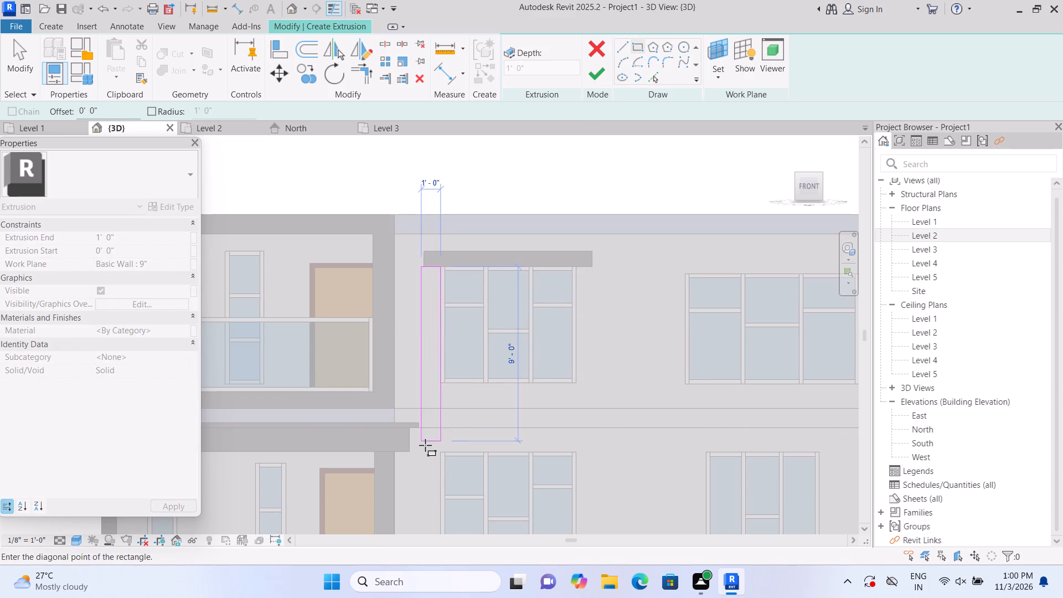
middle_drag(422, 461, 422, 347)
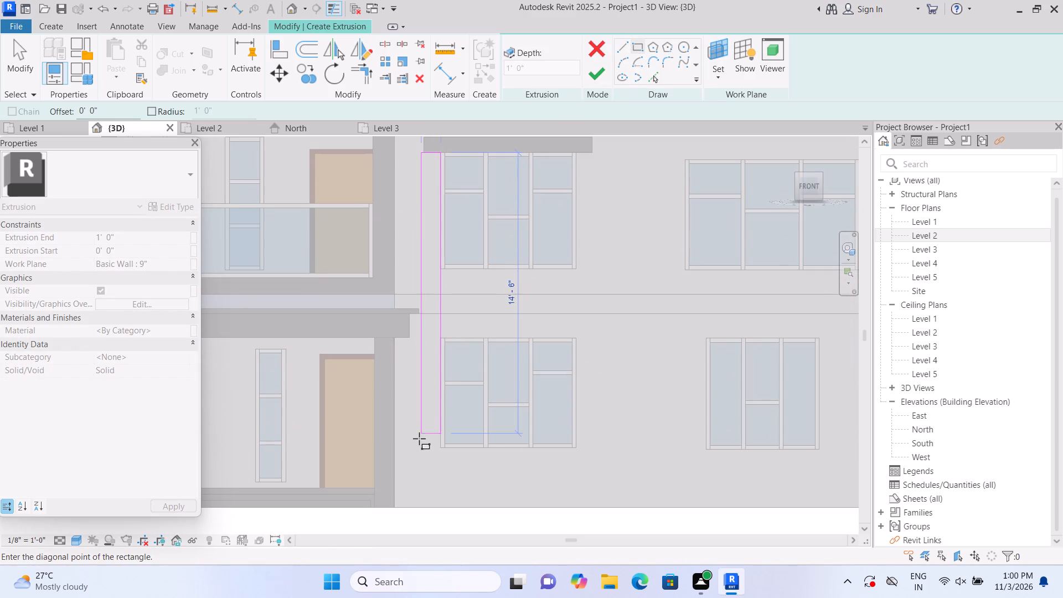
middle_drag(403, 461, 401, 428)
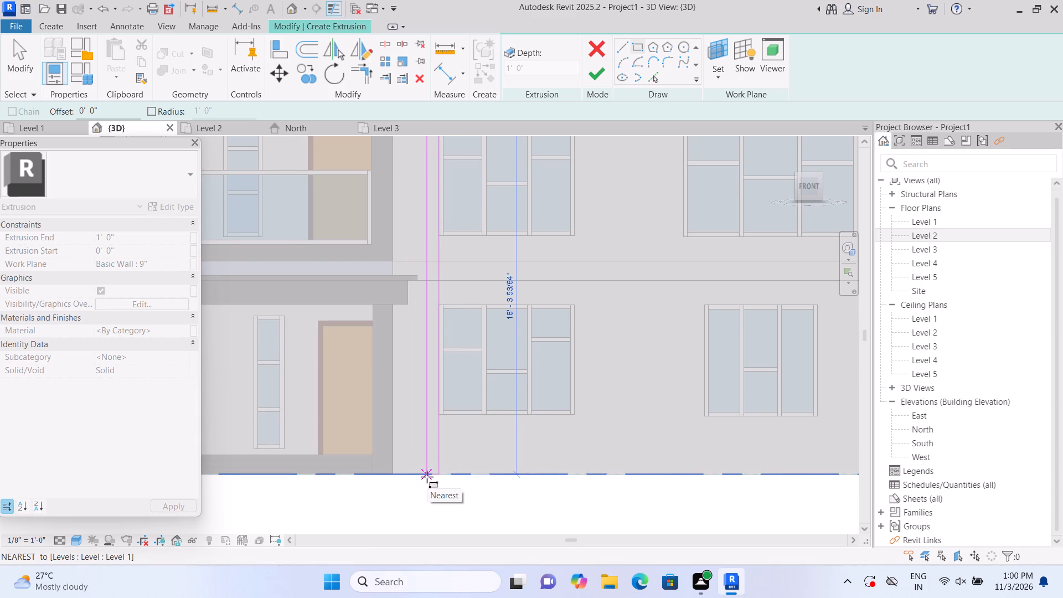
click(427, 477)
click(594, 79)
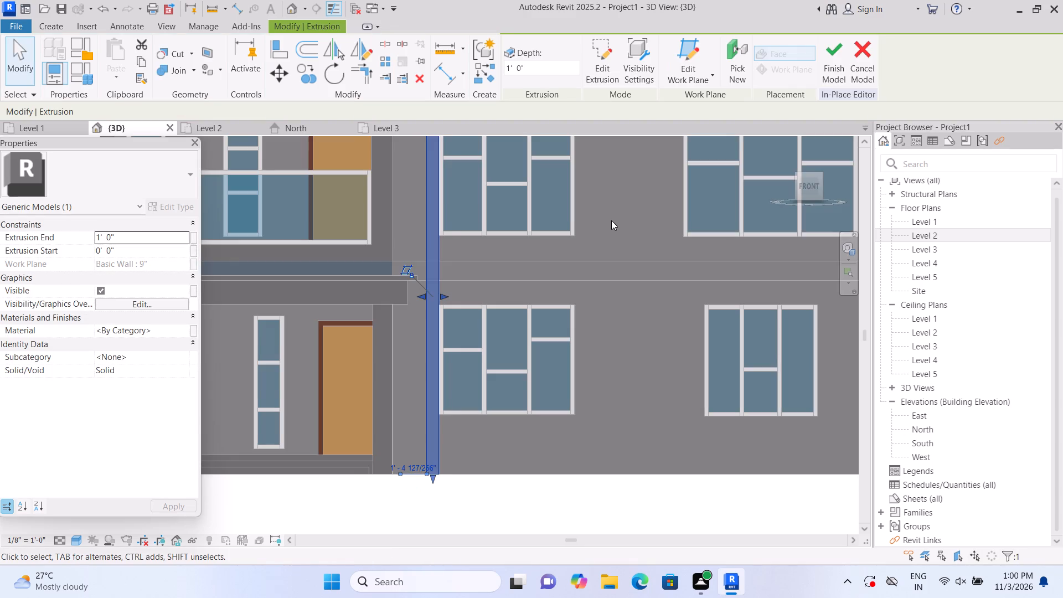
middle_drag(611, 224, 584, 281)
click(565, 296)
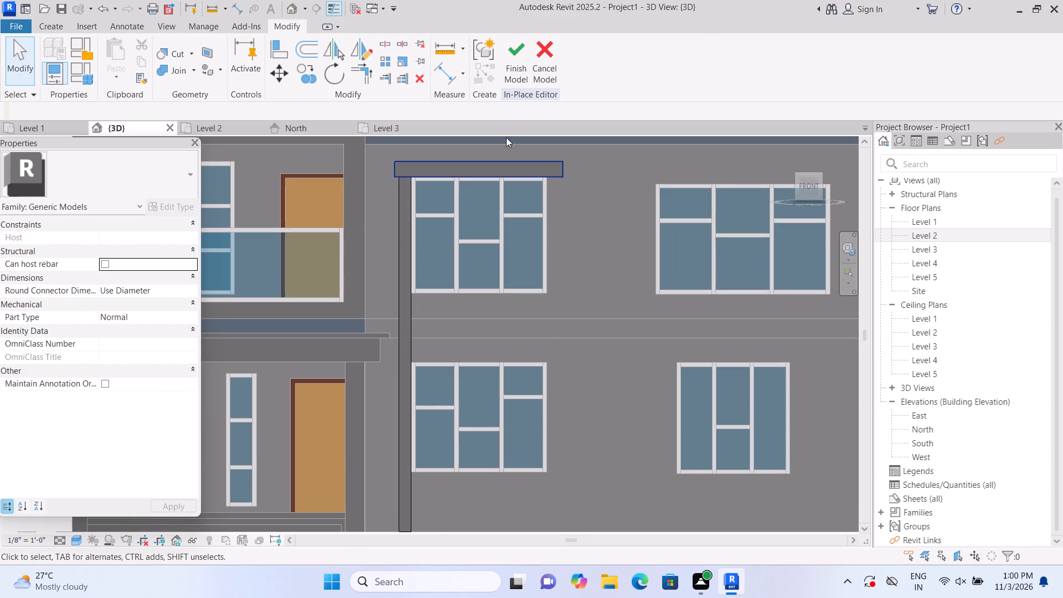
Extrude a matching strip about 18'-4" tall and 1'-0" deep from the band's other end down to Level 1, along the windows' far edge.
click(56, 23)
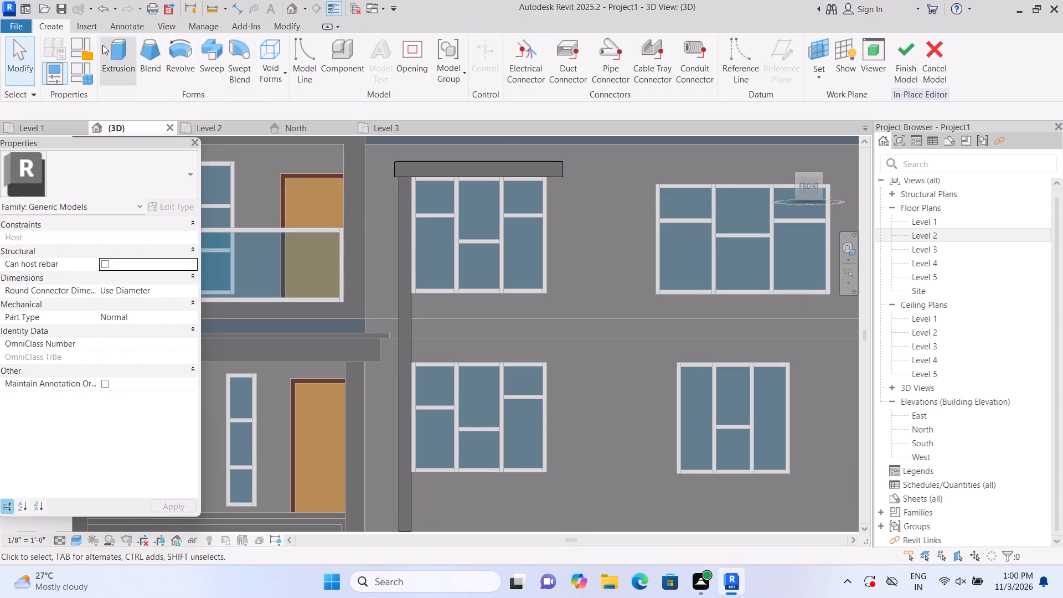
click(118, 54)
click(717, 79)
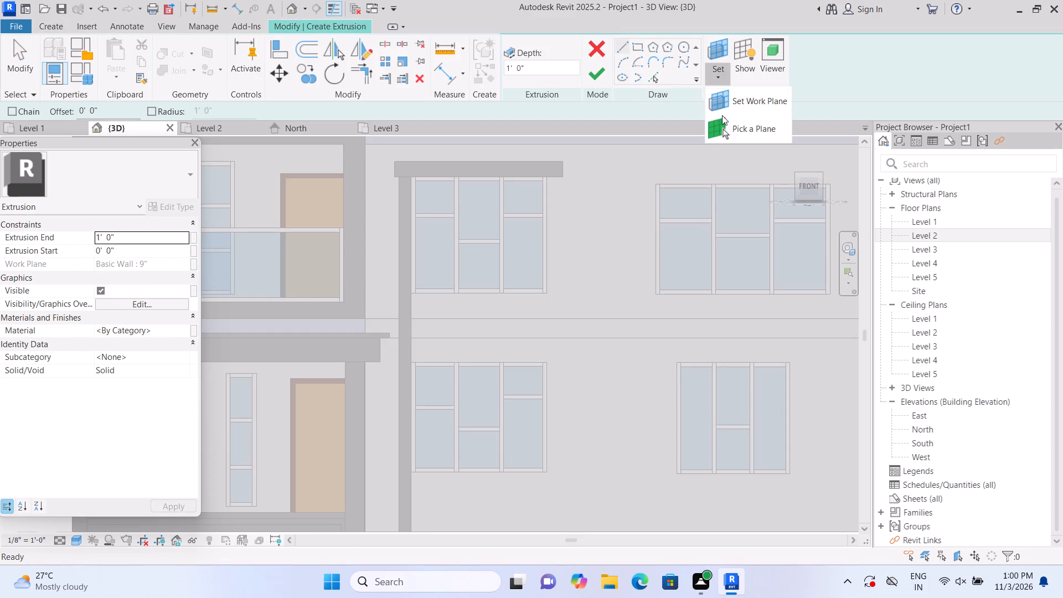
click(723, 125)
click(564, 224)
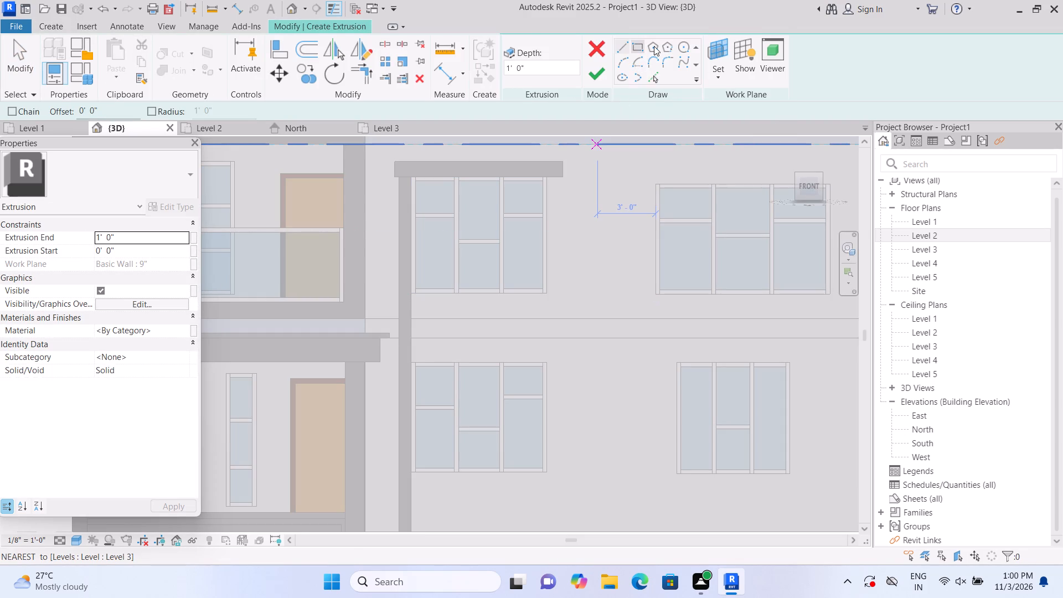
click(638, 49)
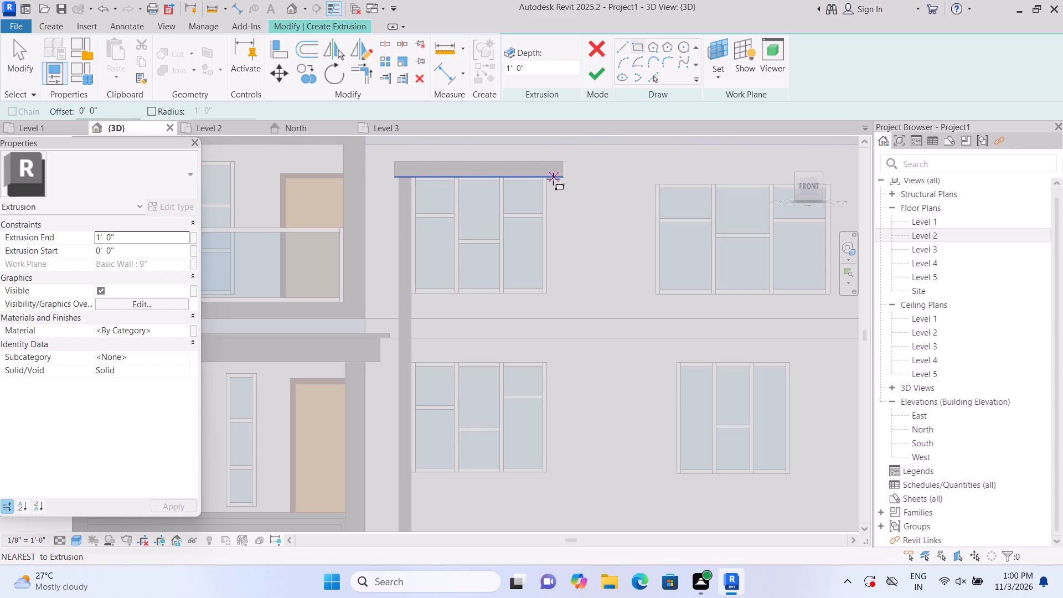
click(549, 177)
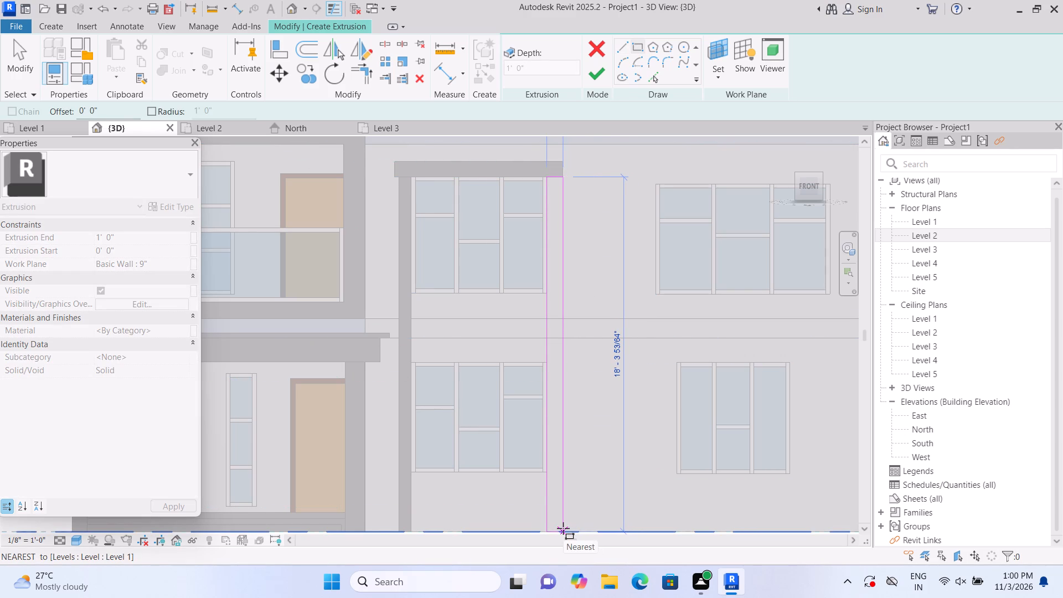
click(563, 528)
click(596, 75)
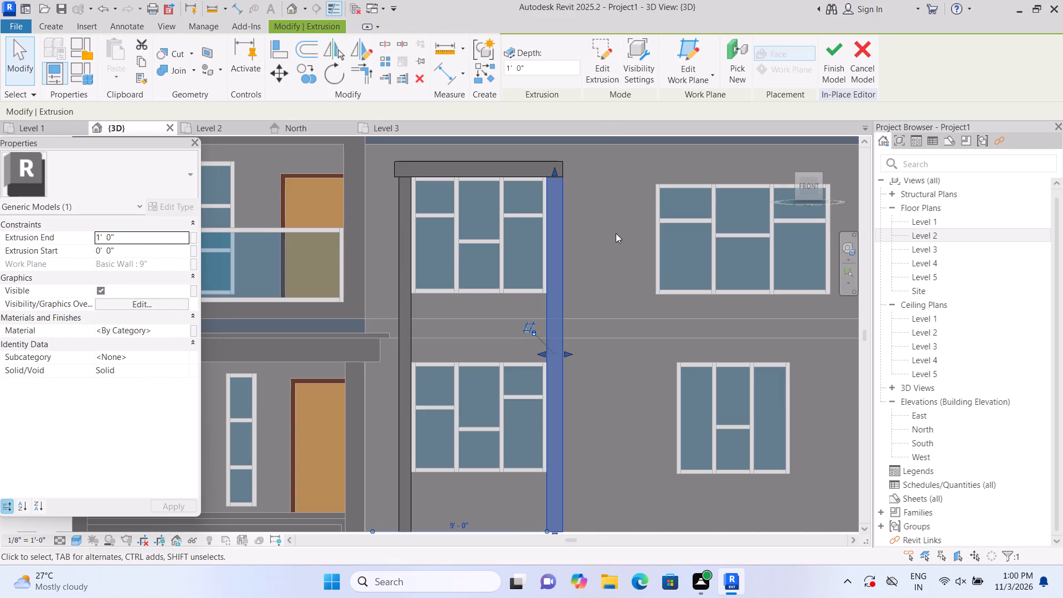
click(615, 235)
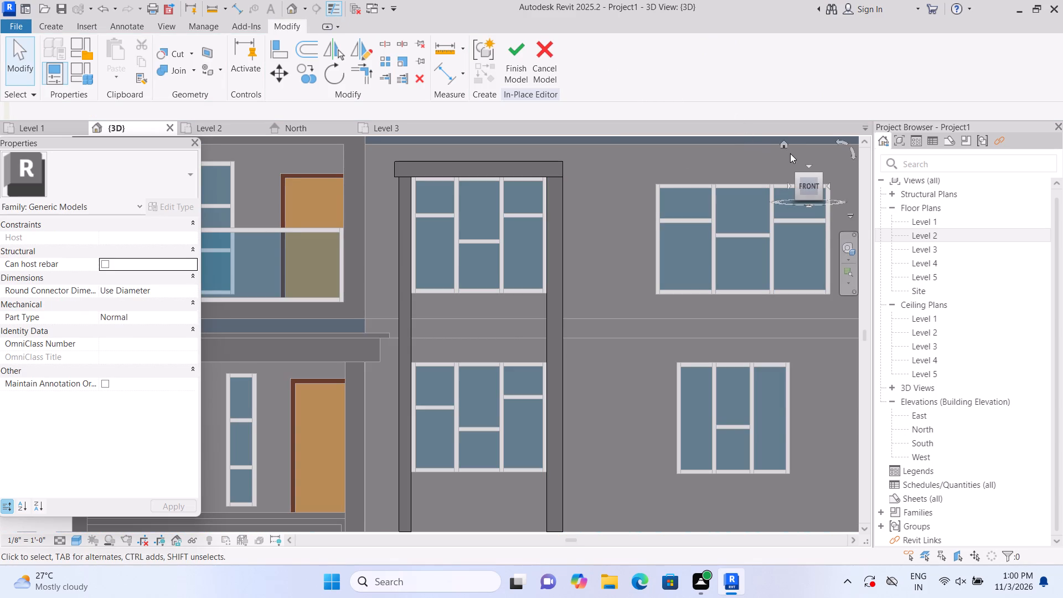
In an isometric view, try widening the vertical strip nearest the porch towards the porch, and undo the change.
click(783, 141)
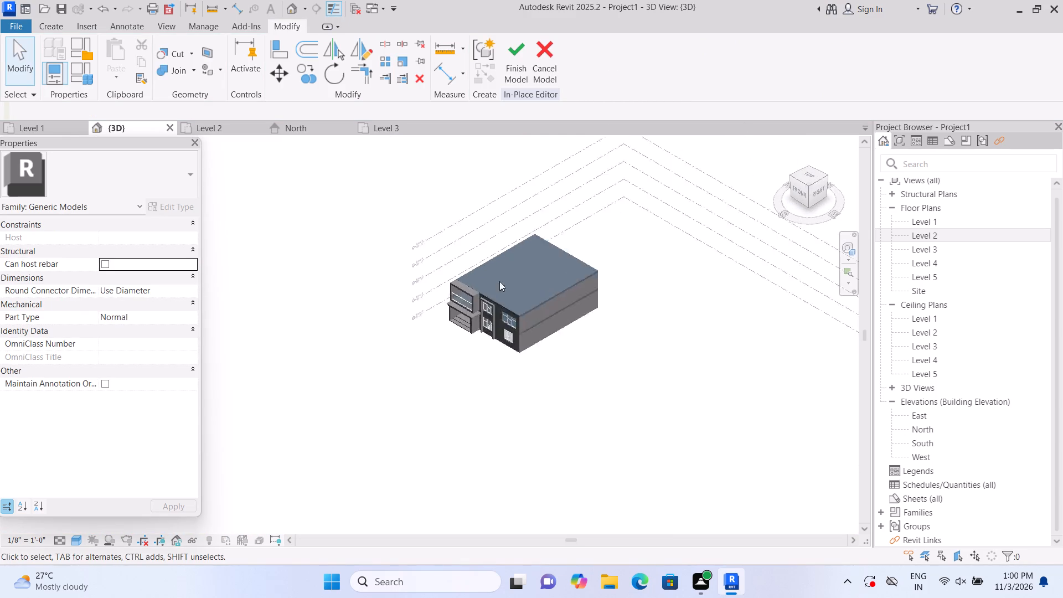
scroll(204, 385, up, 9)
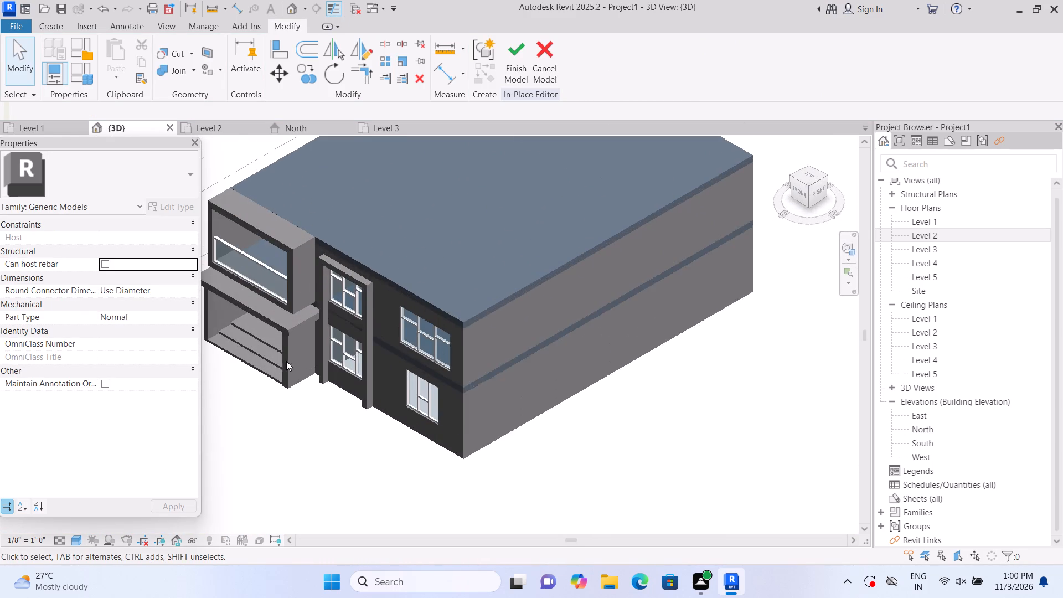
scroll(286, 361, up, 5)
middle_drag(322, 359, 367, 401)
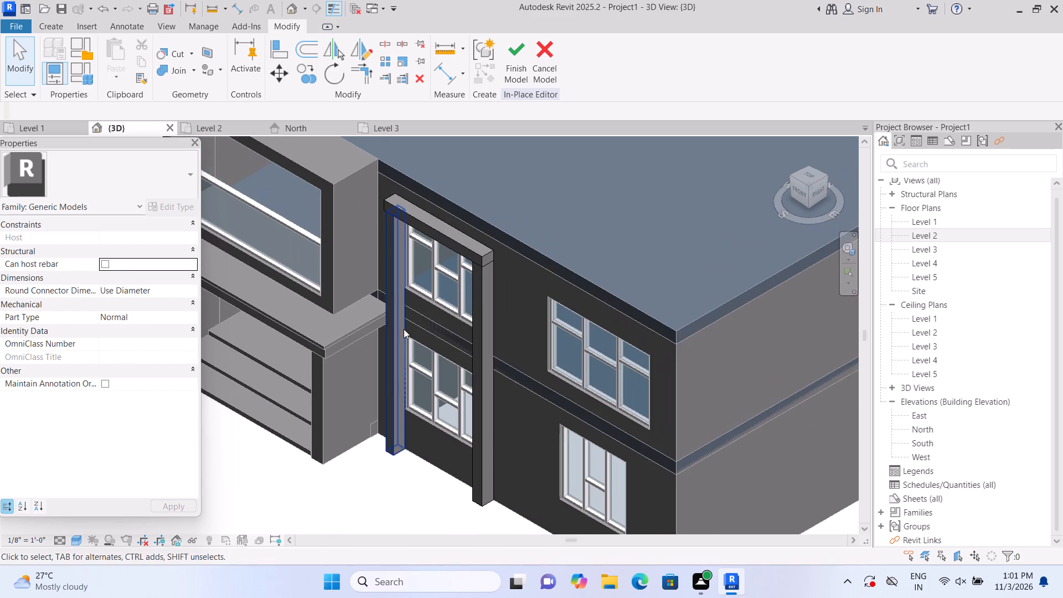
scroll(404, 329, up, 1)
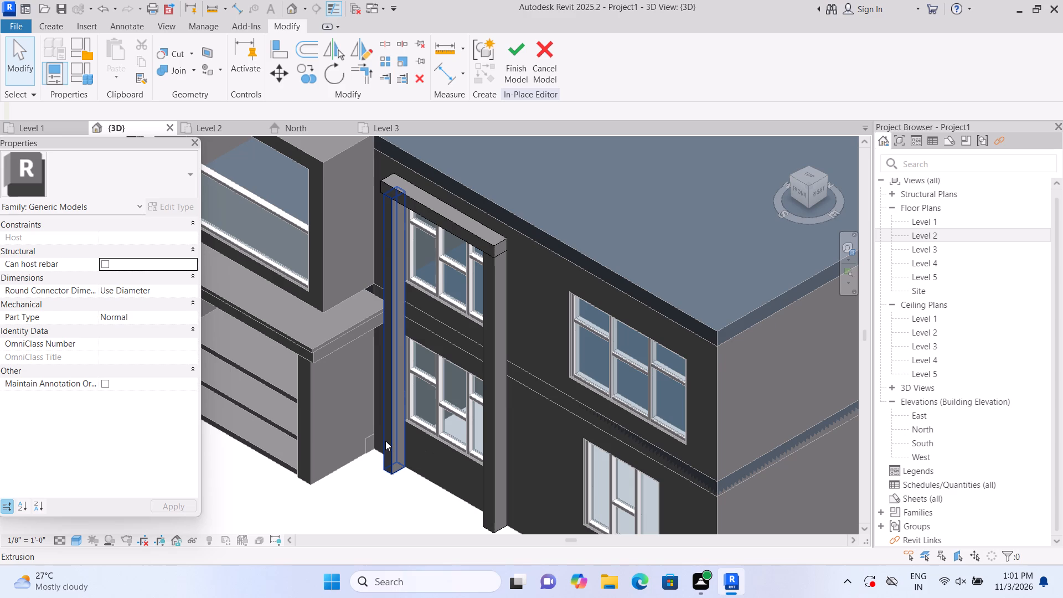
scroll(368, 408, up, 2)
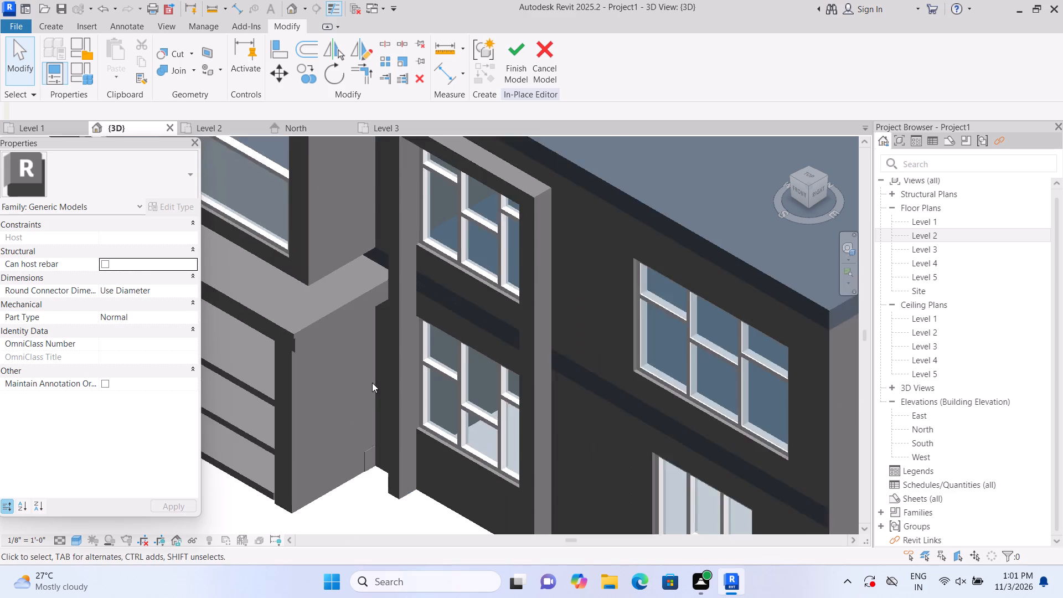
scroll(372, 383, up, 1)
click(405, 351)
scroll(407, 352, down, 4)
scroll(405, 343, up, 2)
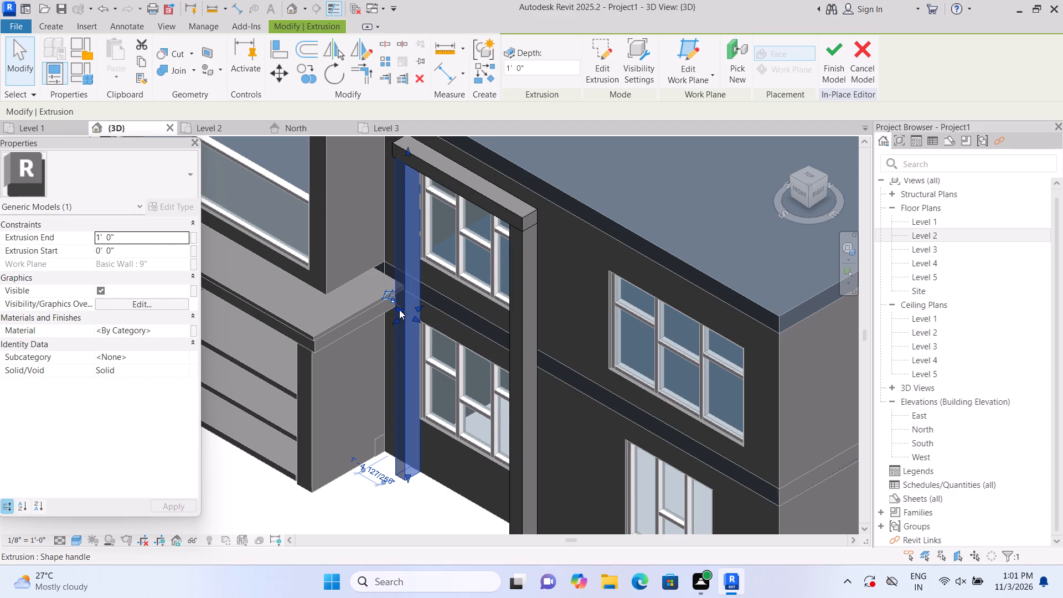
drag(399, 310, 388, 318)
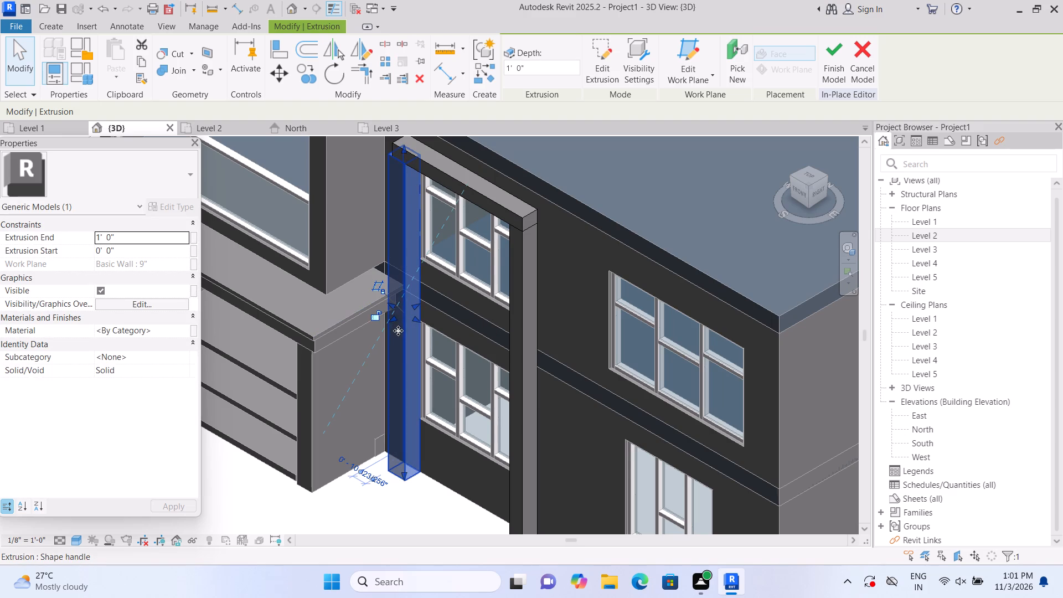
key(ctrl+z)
Stretch the porch-side vertical strip outward from the wall to a depth of about 2'-0".
click(412, 370)
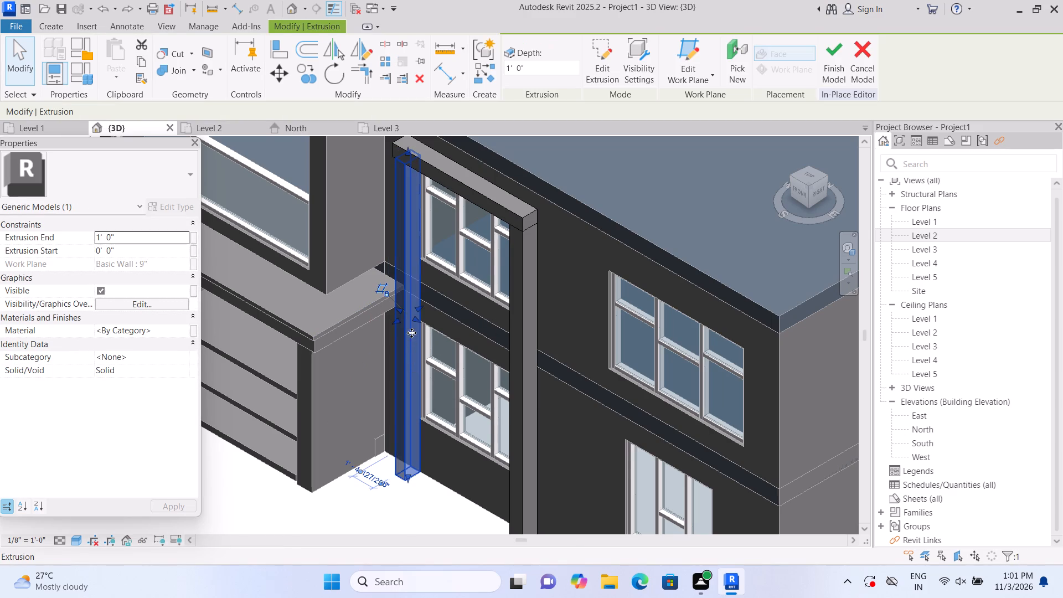
drag(396, 320, 384, 327)
click(384, 327)
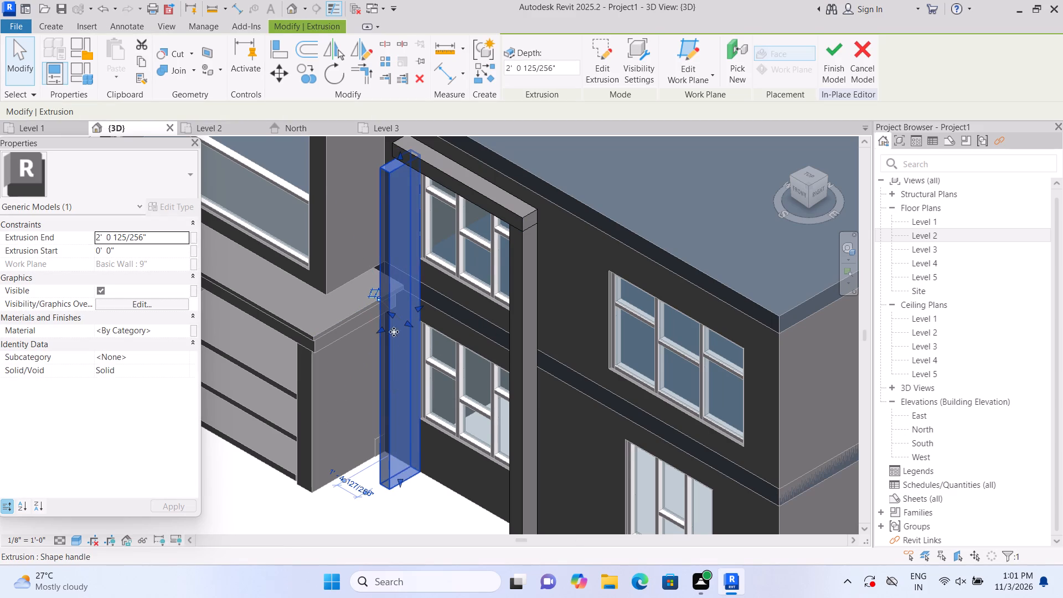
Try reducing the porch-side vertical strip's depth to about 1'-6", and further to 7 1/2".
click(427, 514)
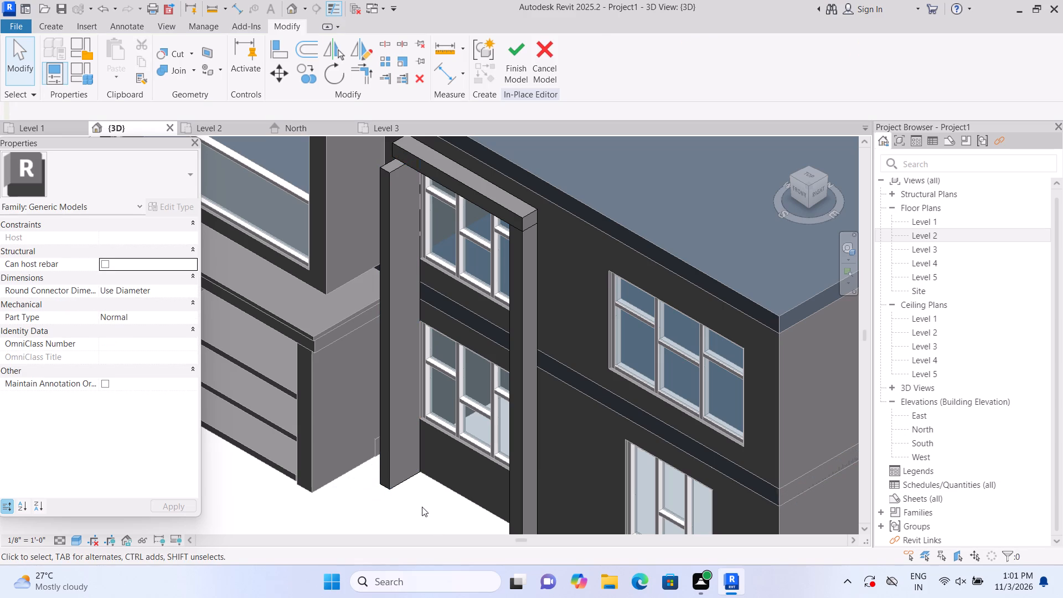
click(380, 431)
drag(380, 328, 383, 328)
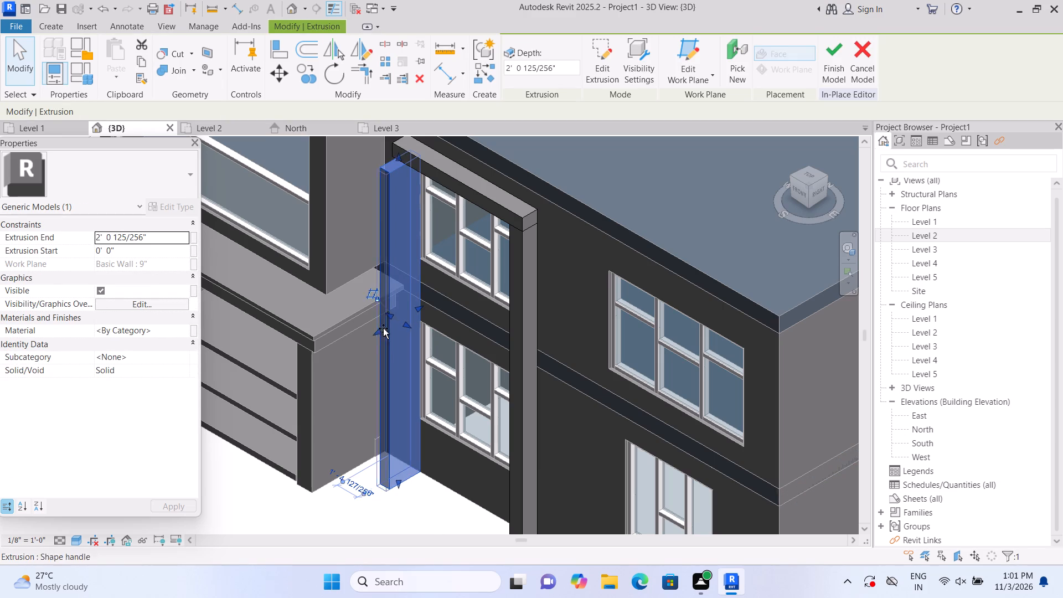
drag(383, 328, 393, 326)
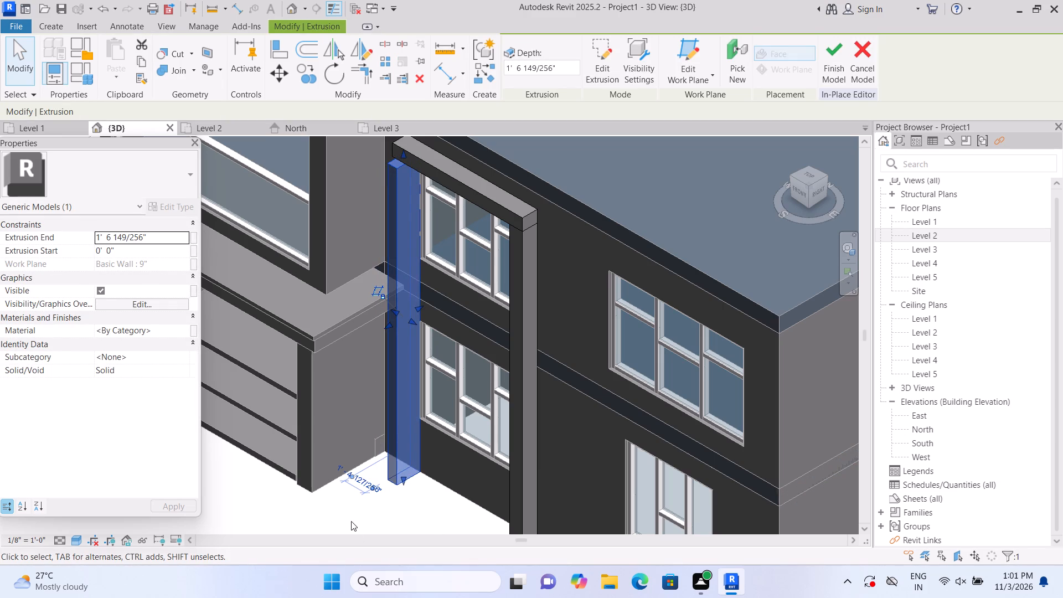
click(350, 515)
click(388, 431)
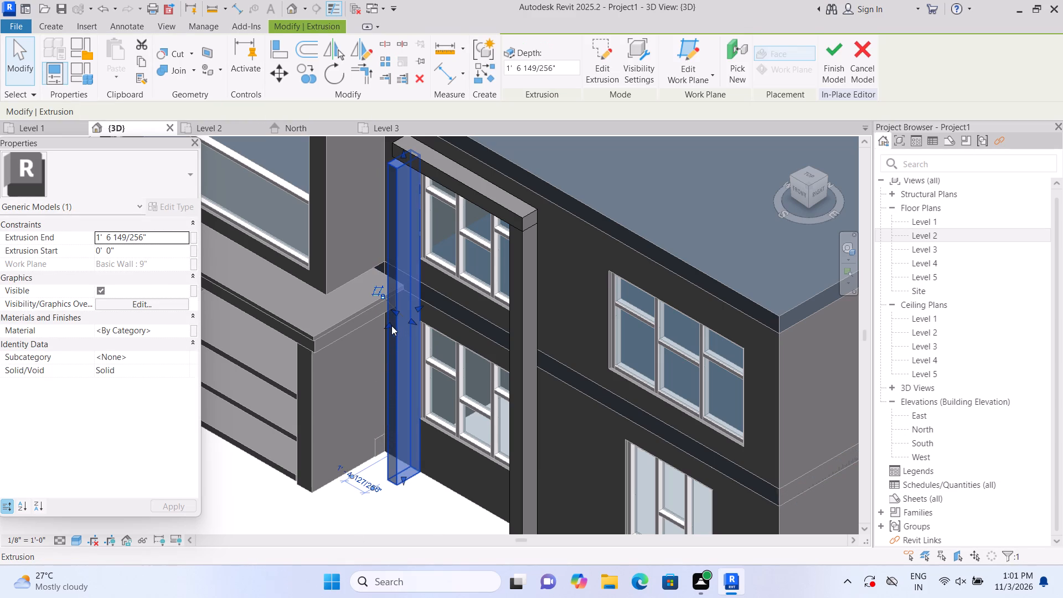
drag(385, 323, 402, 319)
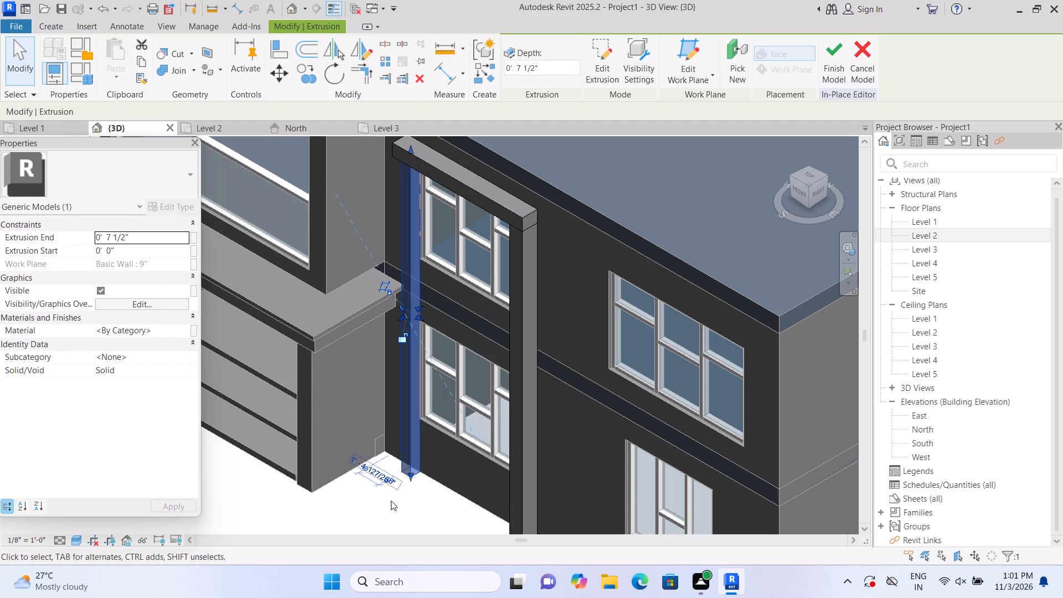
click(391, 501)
Undo all the porch-side strip's depth changes, and finish the far vertical strip's extrusion at 1'-0" deep again.
key(ctrl+z)
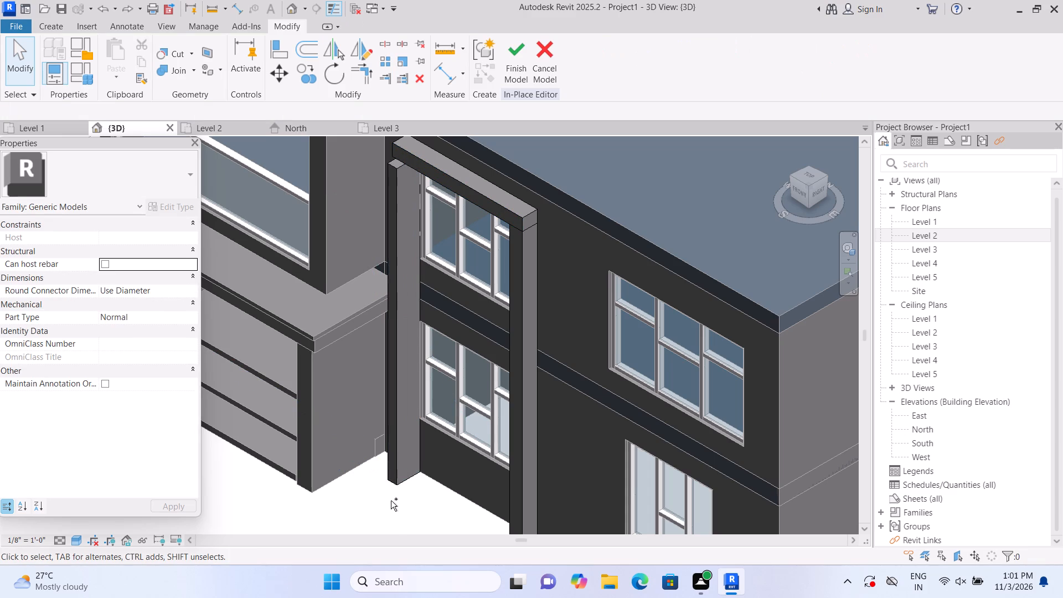
key(ctrl+z)
key(ctrl+z)
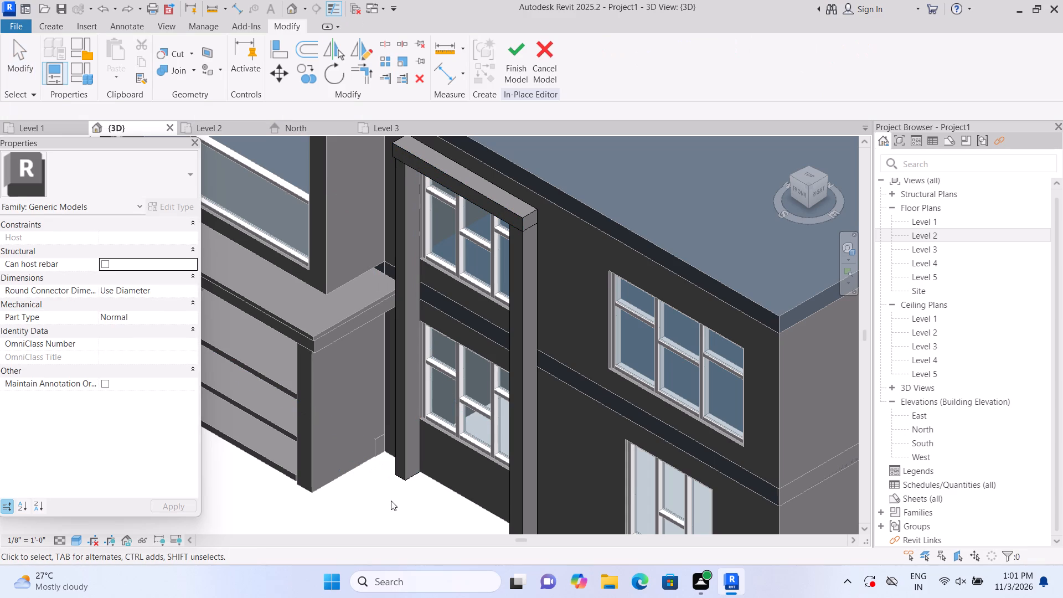
key(ctrl+z)
scroll(403, 499, down, 2)
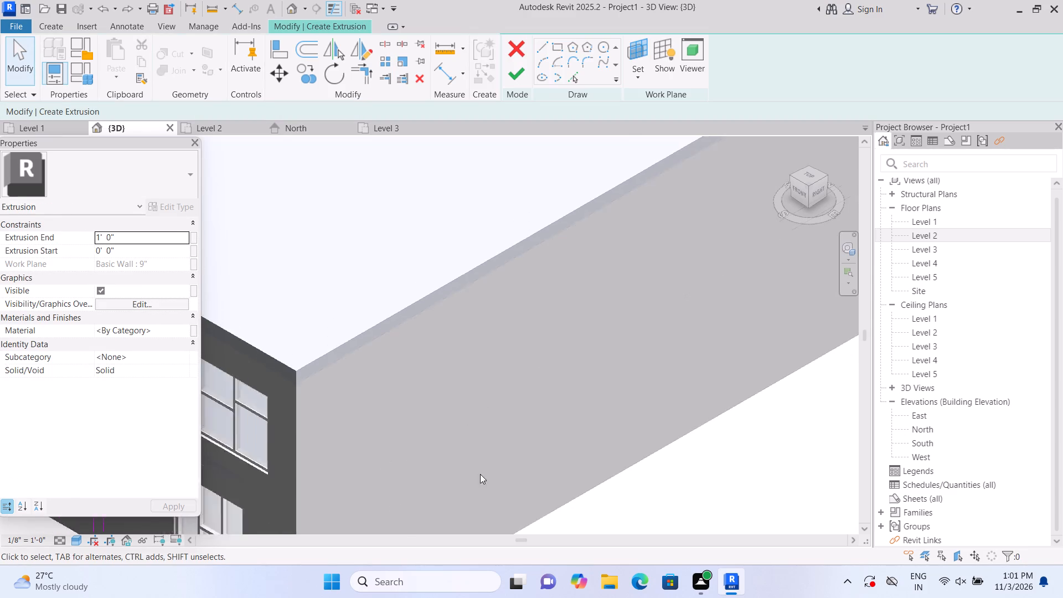
scroll(480, 474, down, 6)
scroll(364, 432, up, 2)
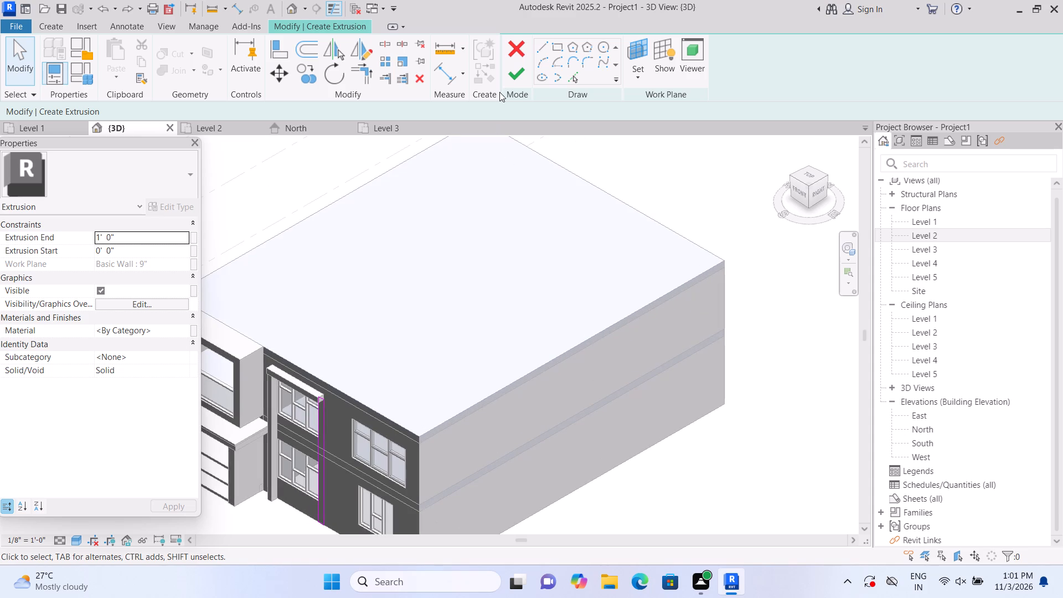
click(510, 79)
middle_drag(411, 383, 546, 298)
scroll(364, 491, up, 2)
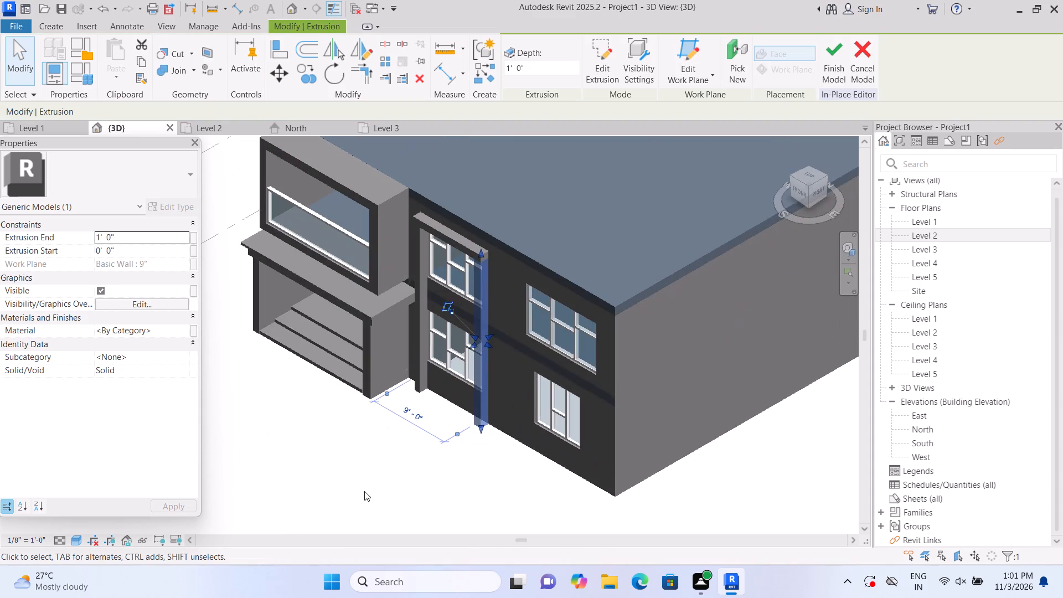
click(376, 444)
Join the surround's top band with the far vertical strip and with the porch-side vertical strip using Join Geometry.
middle_drag(406, 417, 365, 480)
scroll(366, 480, up, 1)
scroll(389, 354, up, 1)
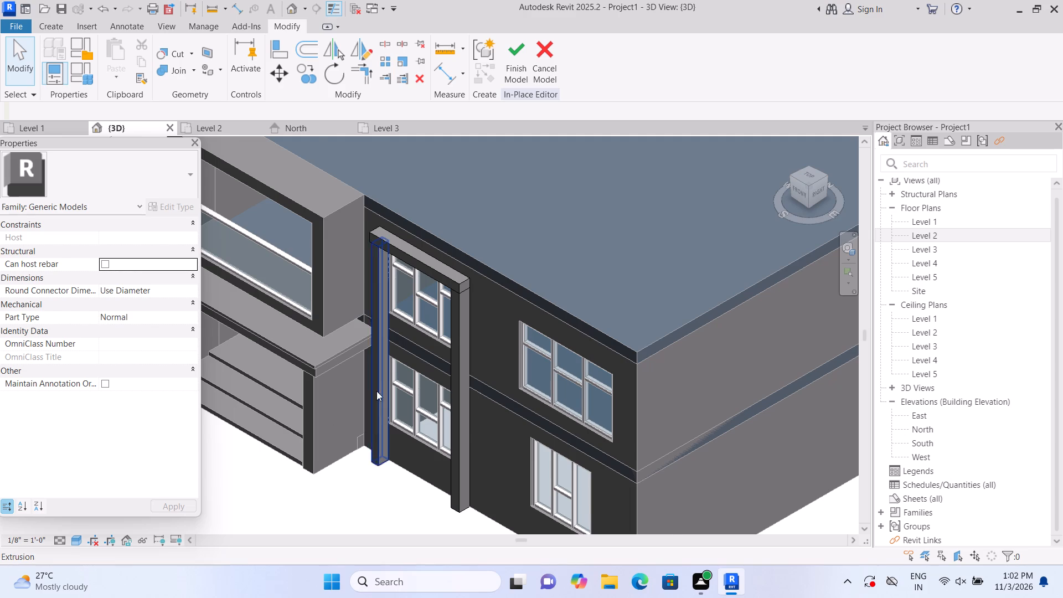
scroll(378, 384, up, 1)
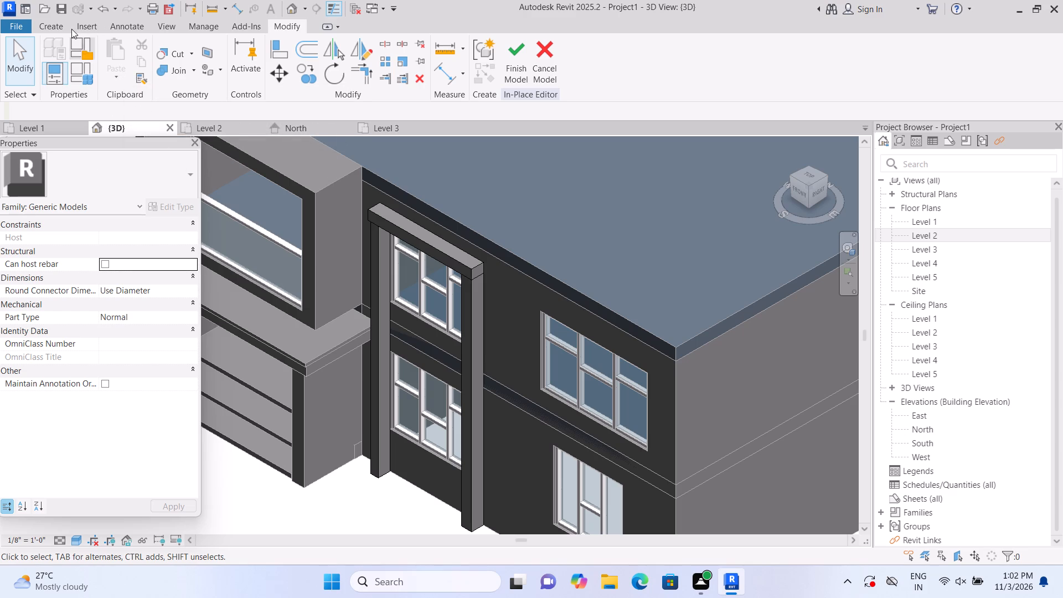
click(193, 68)
click(205, 101)
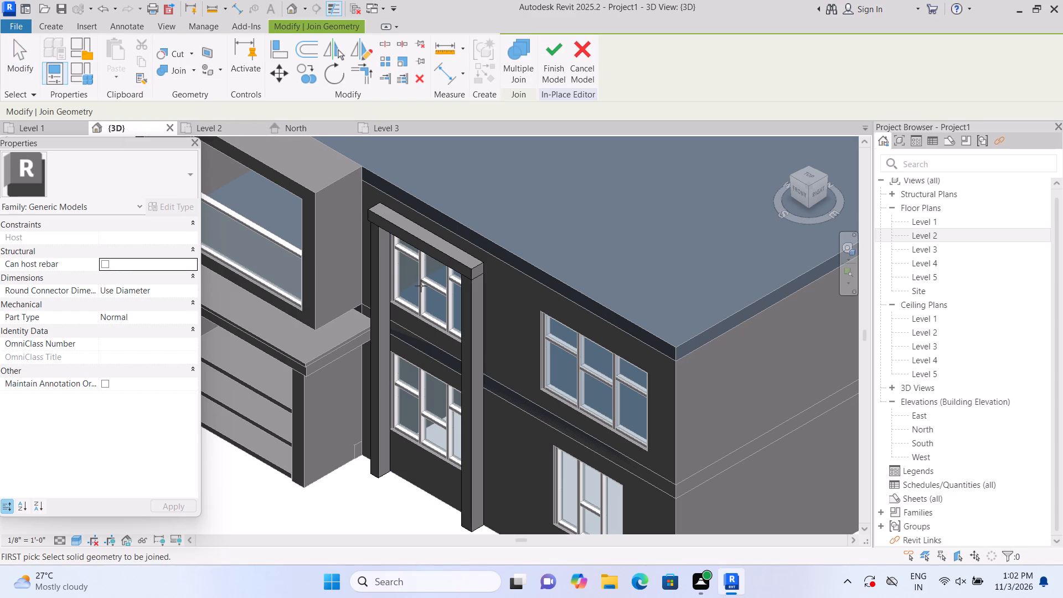
click(455, 266)
click(474, 300)
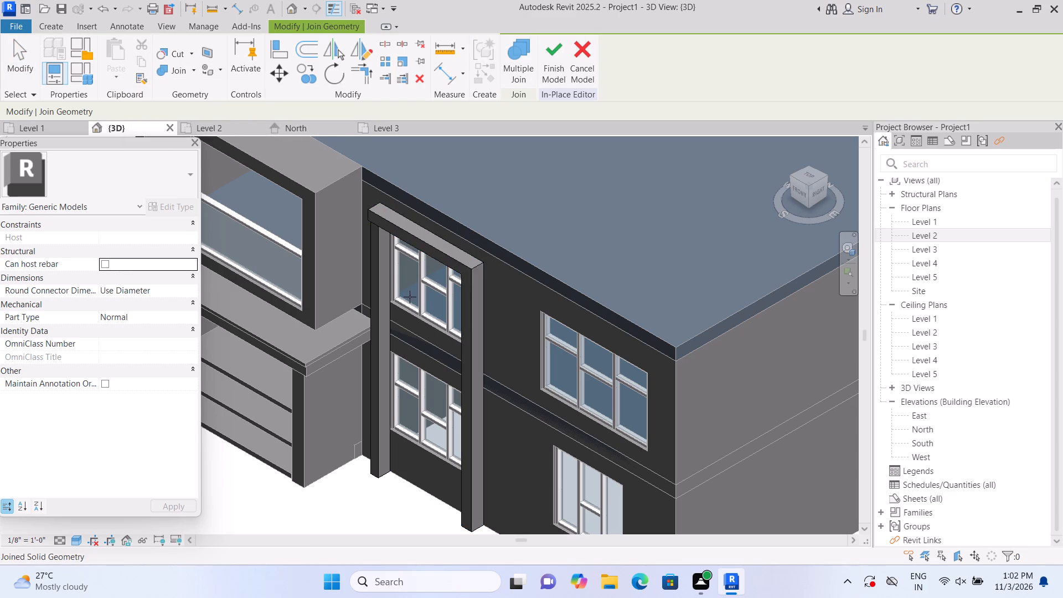
click(375, 292)
click(405, 231)
key(Escape)
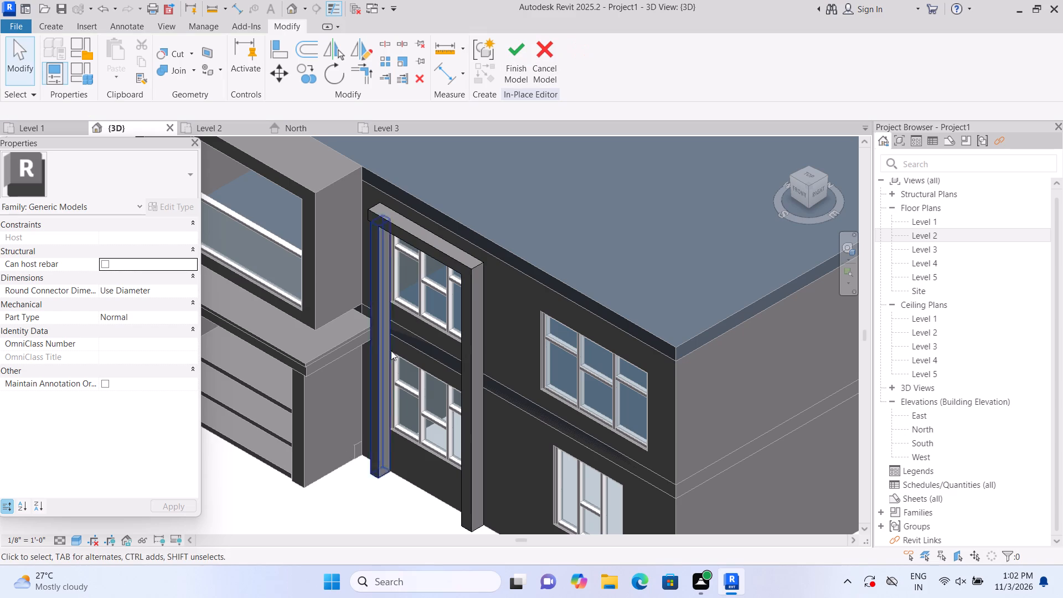
Pull the top band's porch-side end in so it sits flush with the outer face of the vertical strip below.
shift+middle_drag(258, 511, 376, 509)
middle_drag(540, 466, 330, 214)
scroll(551, 426, down, 4)
middle_drag(614, 510, 501, 331)
shift+middle_drag(504, 391, 527, 389)
scroll(680, 374, up, 4)
middle_drag(646, 398, 584, 342)
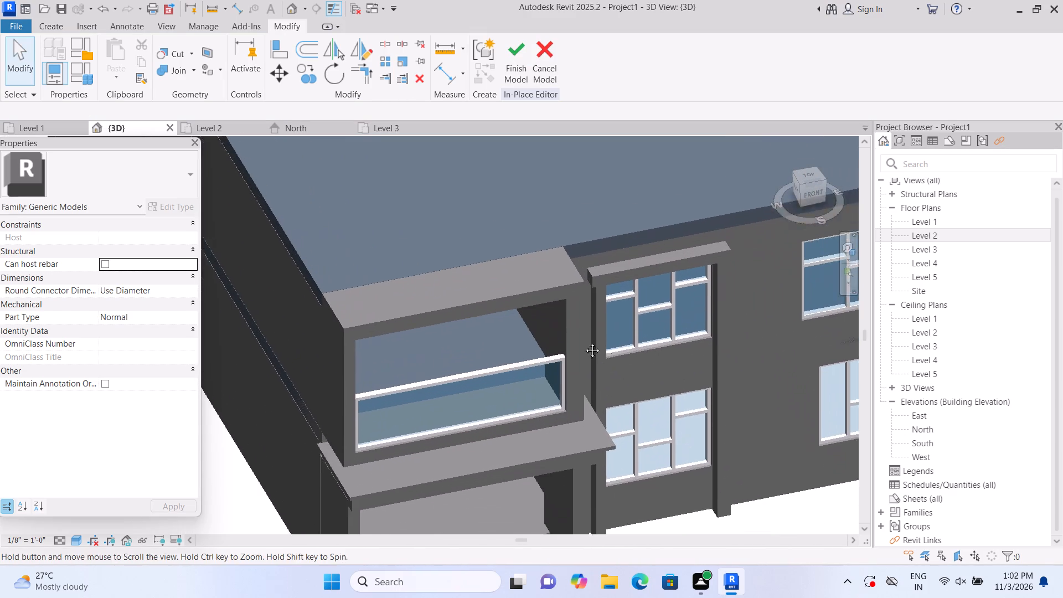
middle_drag(584, 342, 568, 334)
scroll(541, 293, up, 2)
scroll(571, 254, up, 1)
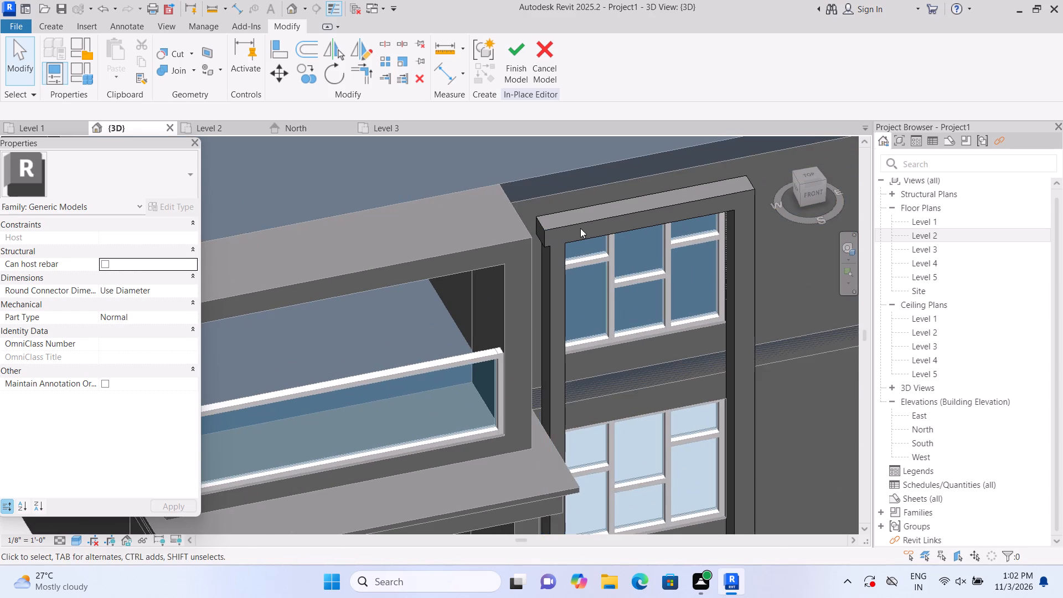
scroll(575, 233, up, 2)
click(548, 231)
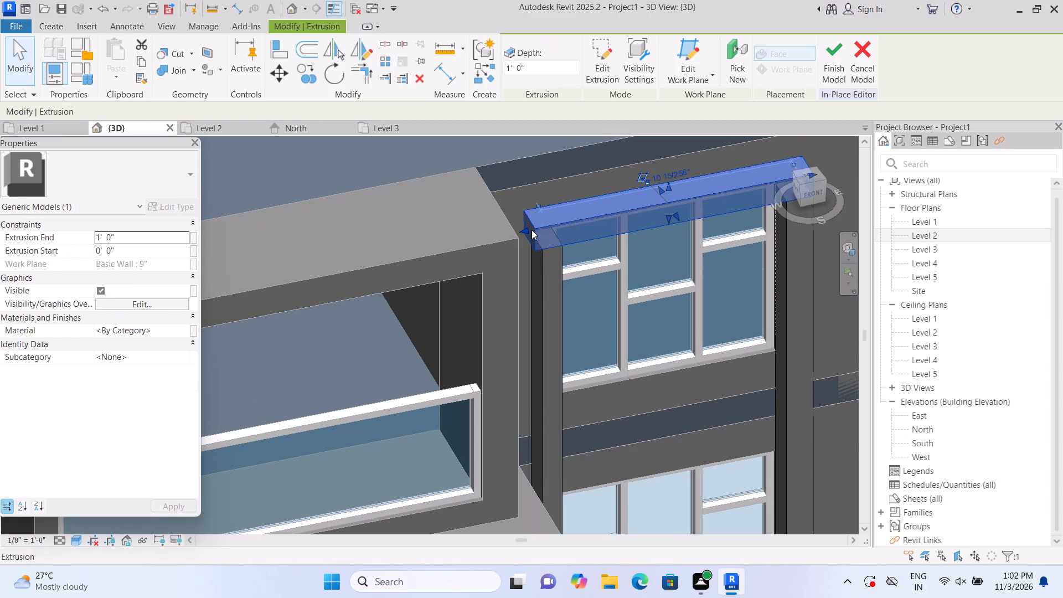
drag(521, 230, 531, 228)
click(531, 228)
click(427, 153)
Return to the home isometric view and examine the window surround together with the whole house front.
scroll(431, 202, down, 3)
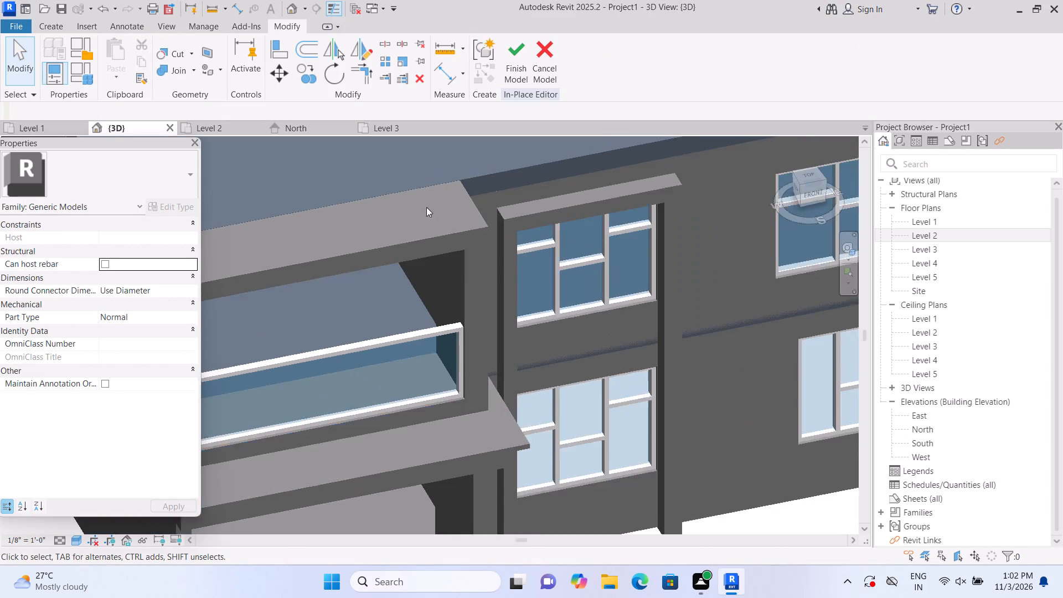
scroll(426, 207, down, 6)
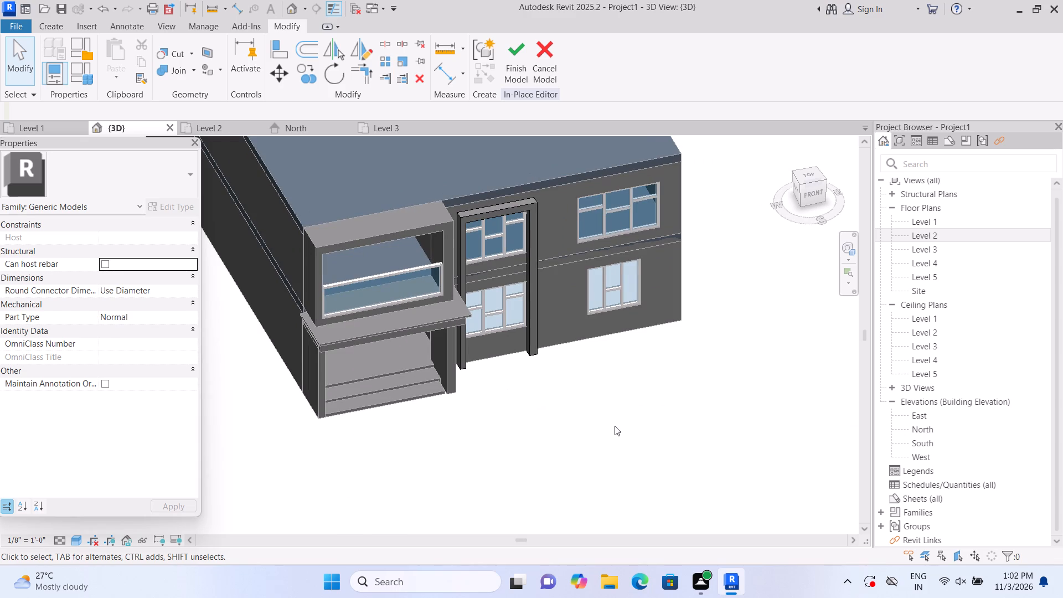
click(785, 141)
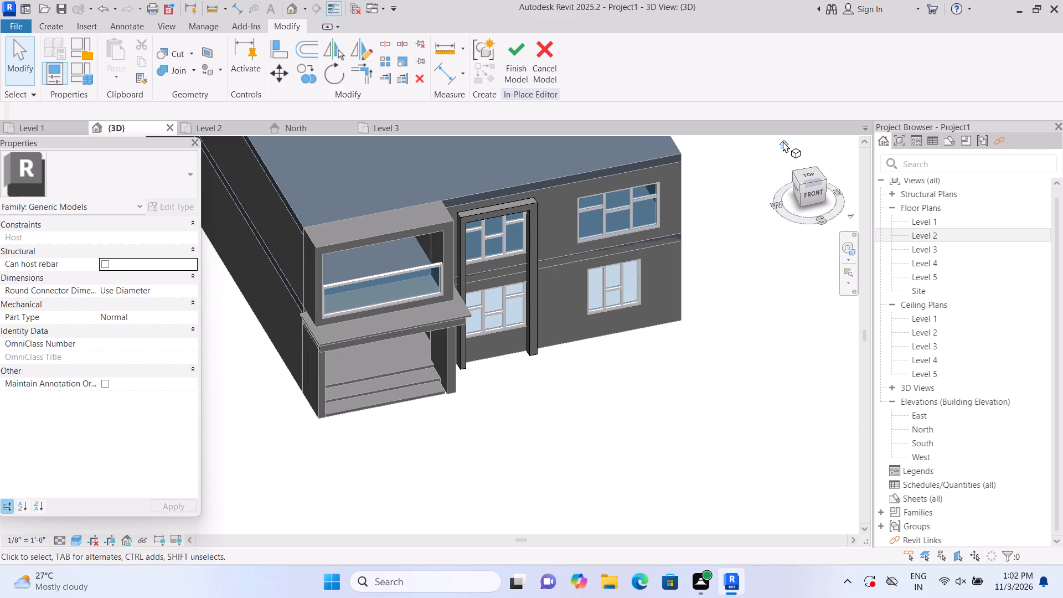
click(782, 141)
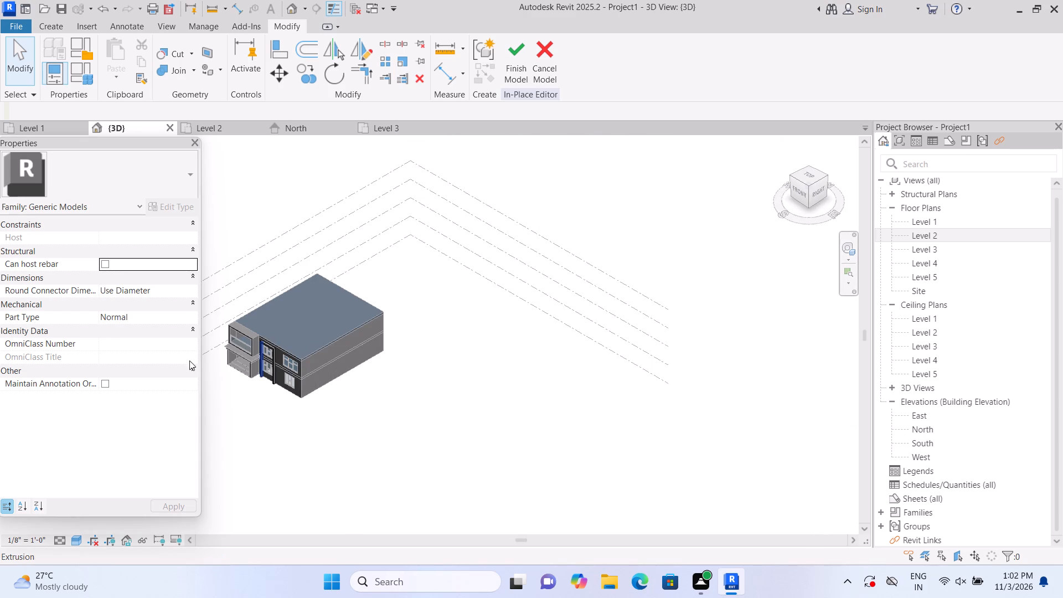
scroll(245, 367, up, 1)
middle_drag(261, 377, 355, 391)
scroll(352, 392, up, 2)
scroll(315, 359, up, 1)
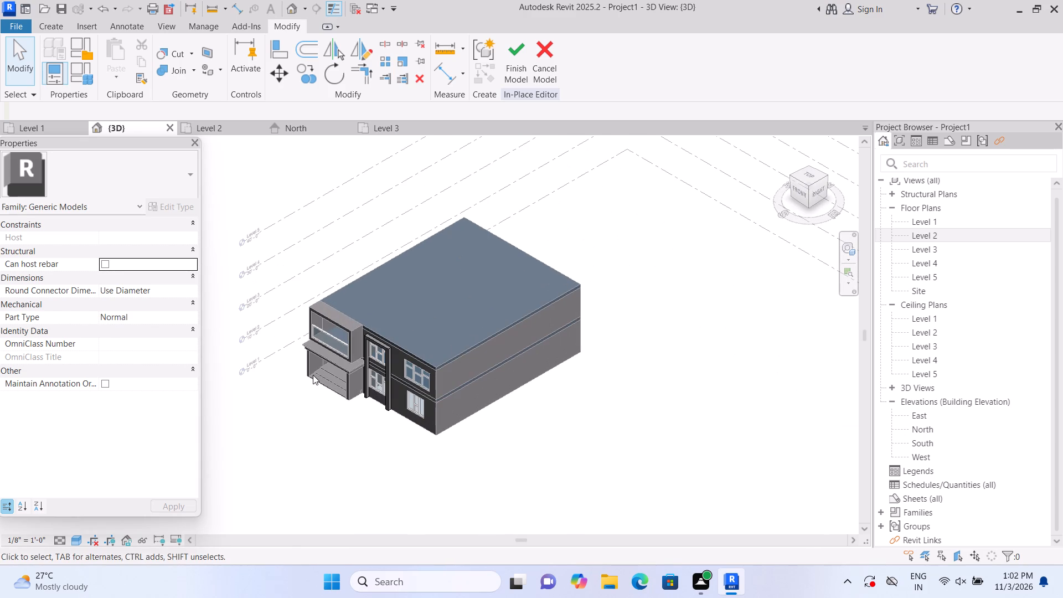
scroll(319, 374, up, 1)
middle_drag(319, 481, 328, 483)
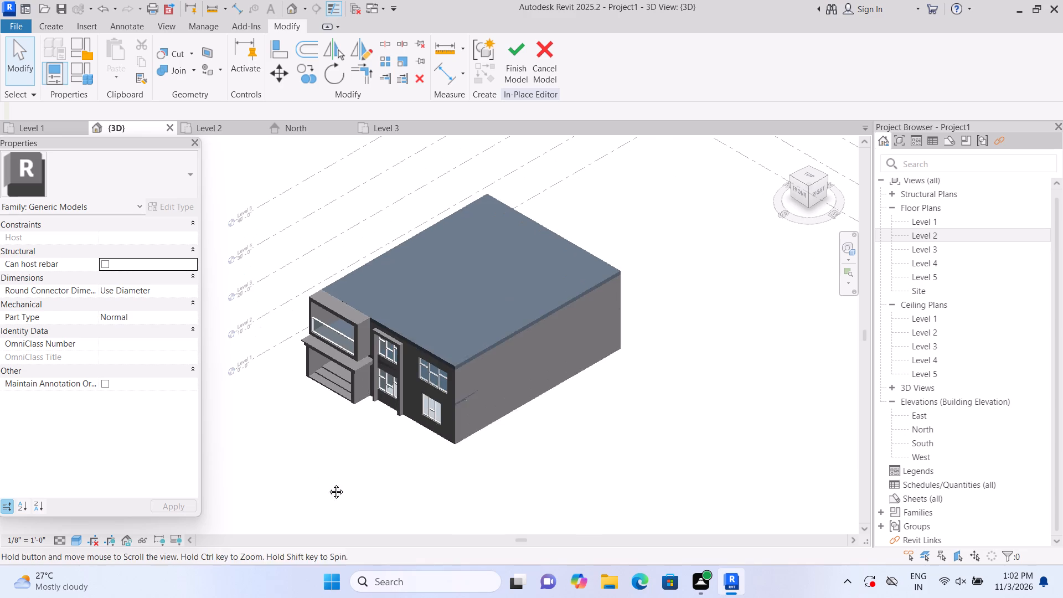
middle_drag(328, 483, 340, 484)
scroll(353, 441, up, 4)
middle_drag(345, 428, 295, 460)
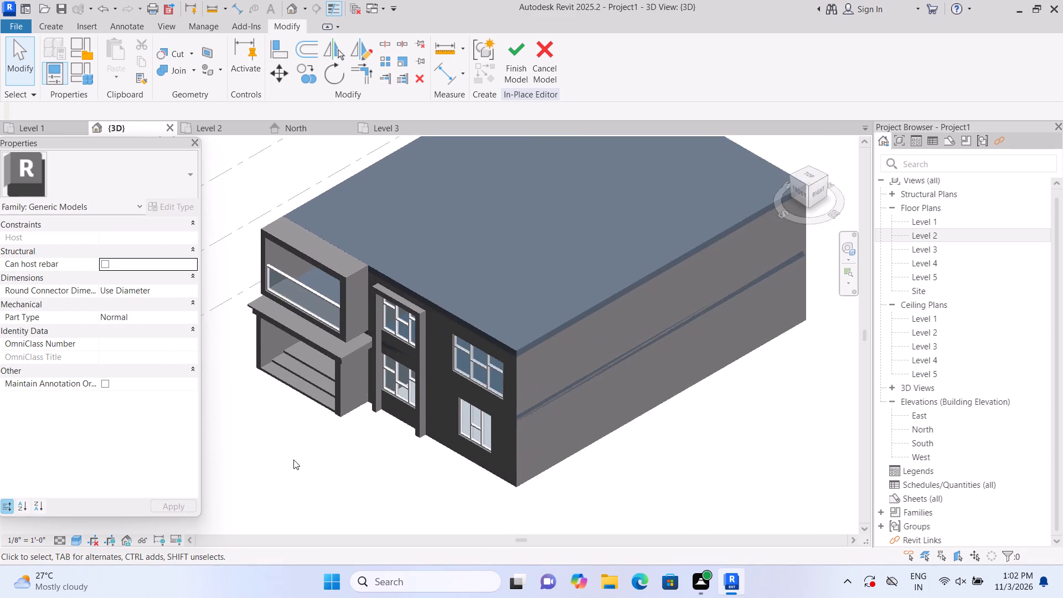
scroll(293, 460, down, 2)
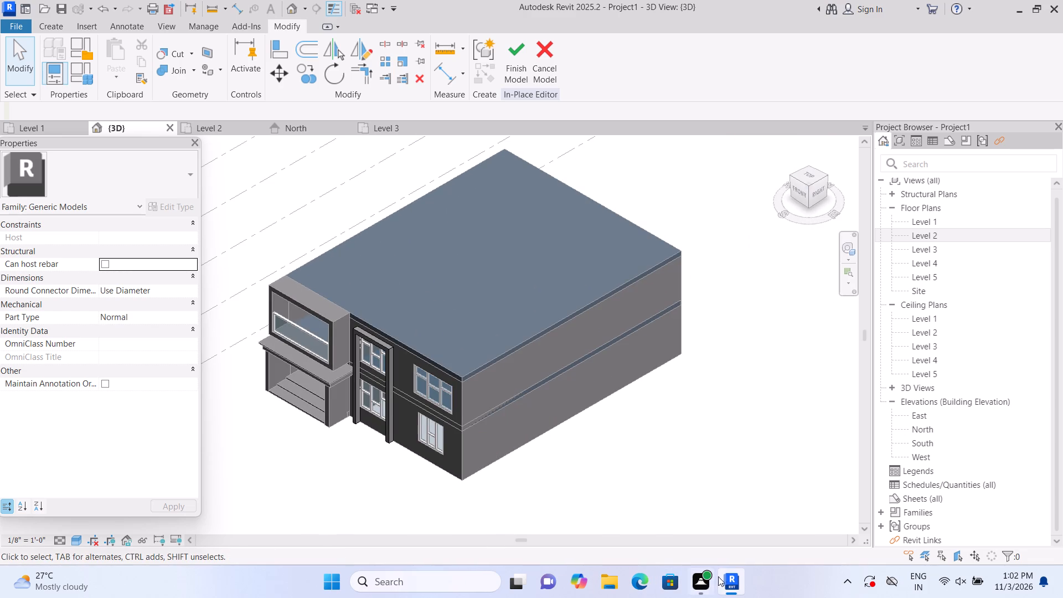
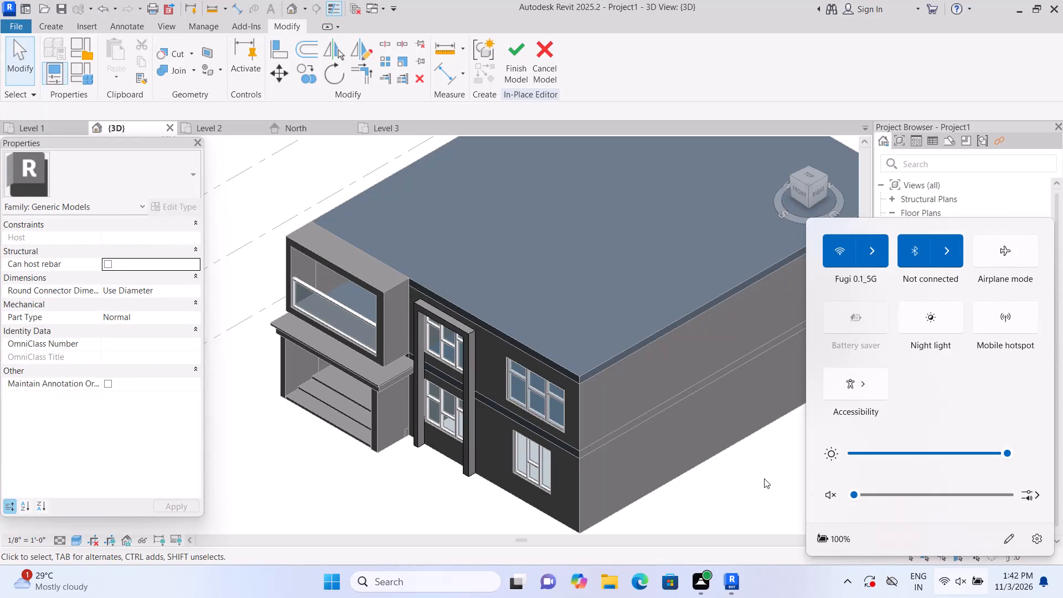
Dismiss the Windows quick settings flyout and return to the 3D view in Revit.
click(764, 478)
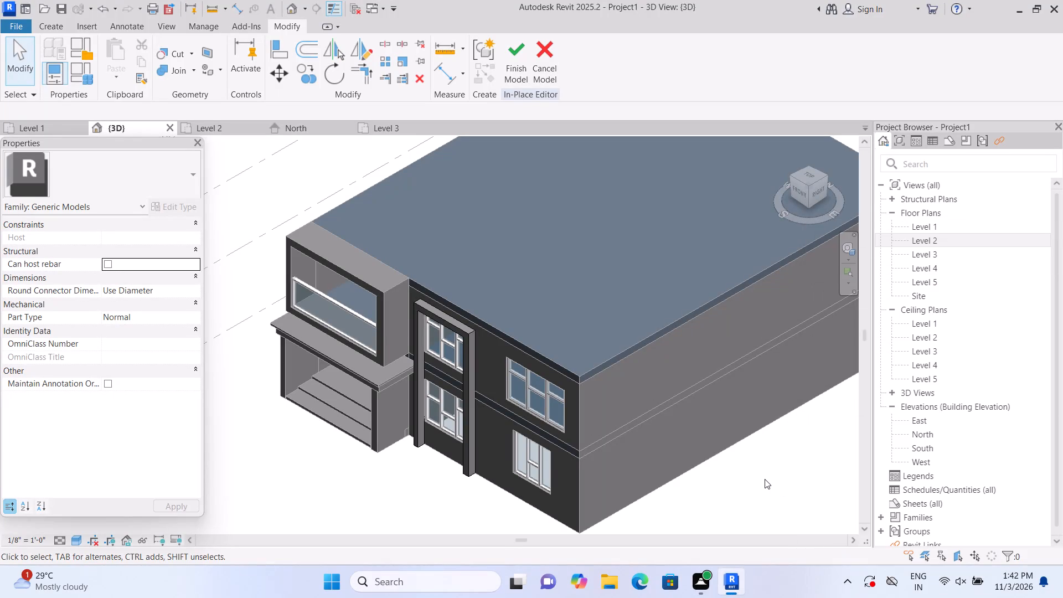
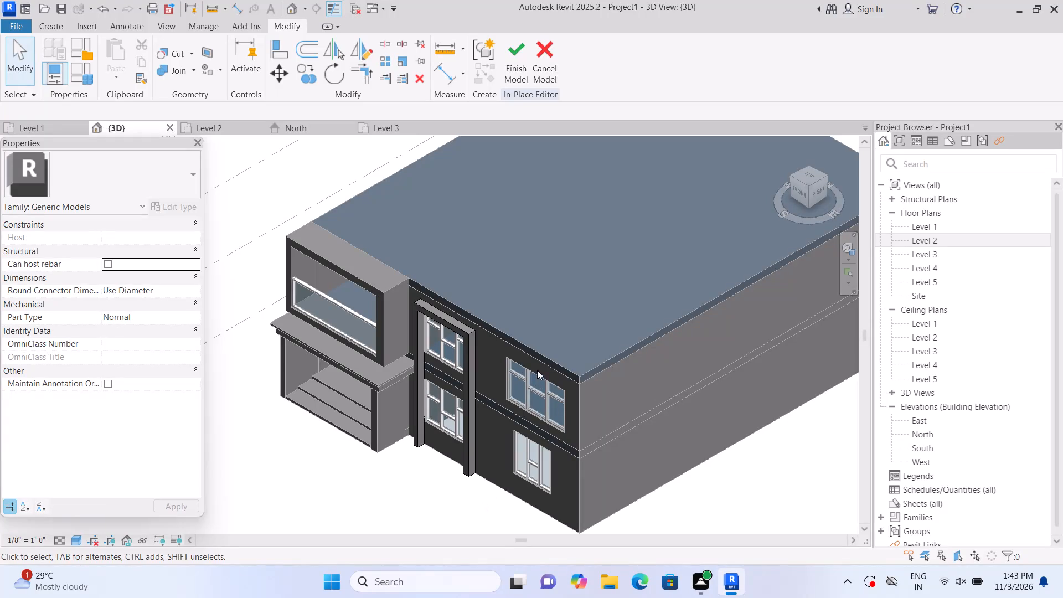
Start a new in-place extrusion and pick the front wall face beside the window surround as its work plane.
middle_drag(537, 363, 564, 381)
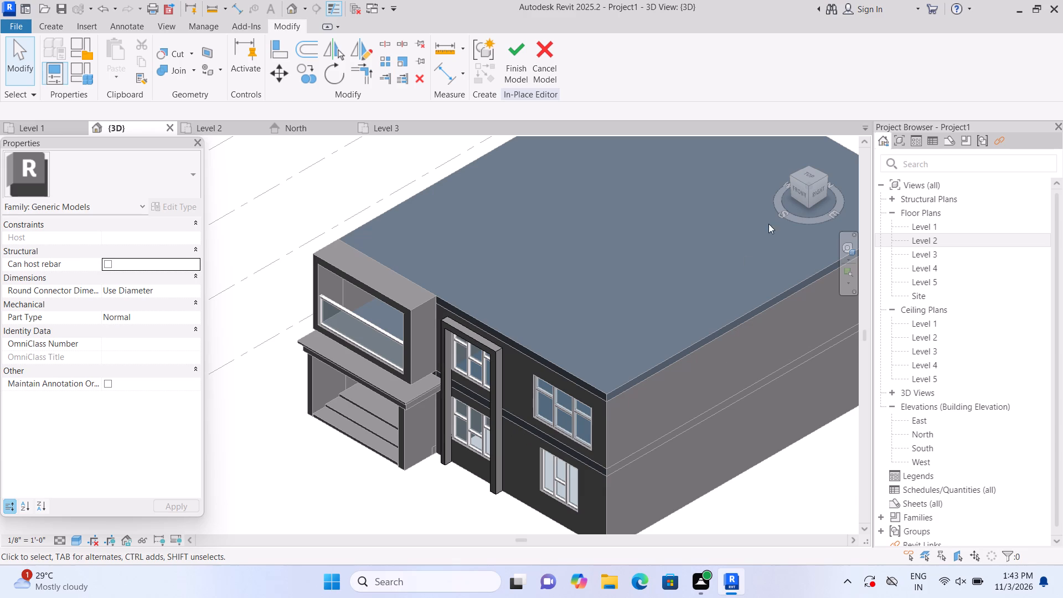
click(797, 193)
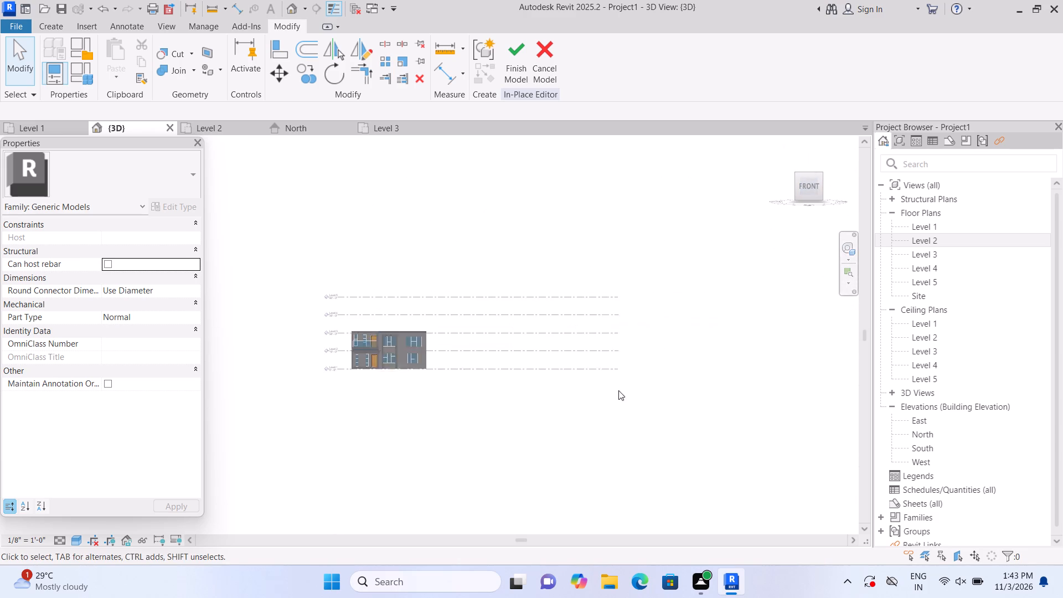
scroll(331, 348, up, 5)
middle_drag(368, 360, 462, 370)
scroll(461, 369, up, 1)
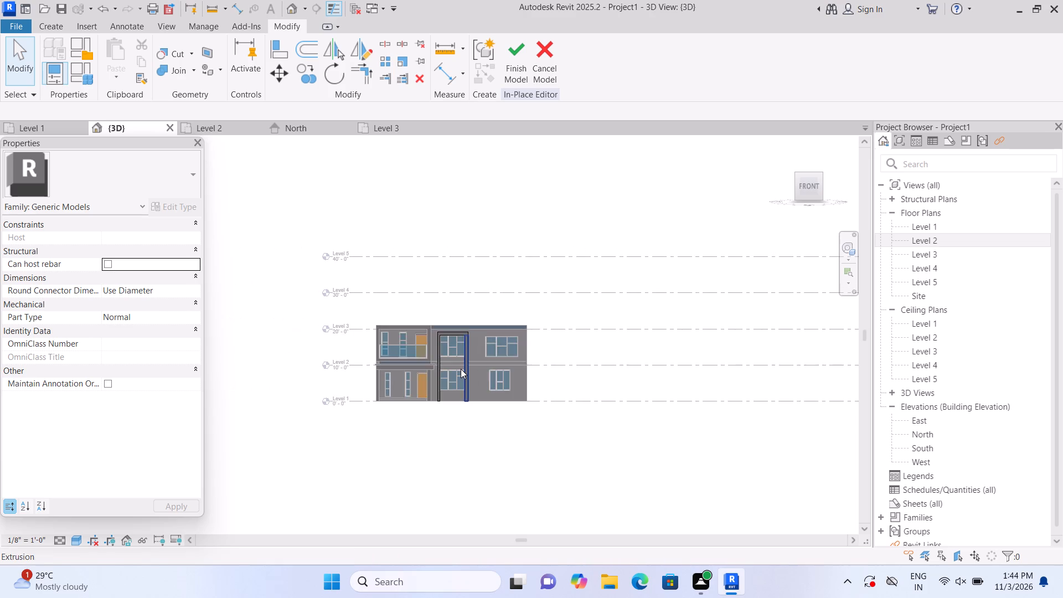
scroll(461, 369, up, 4)
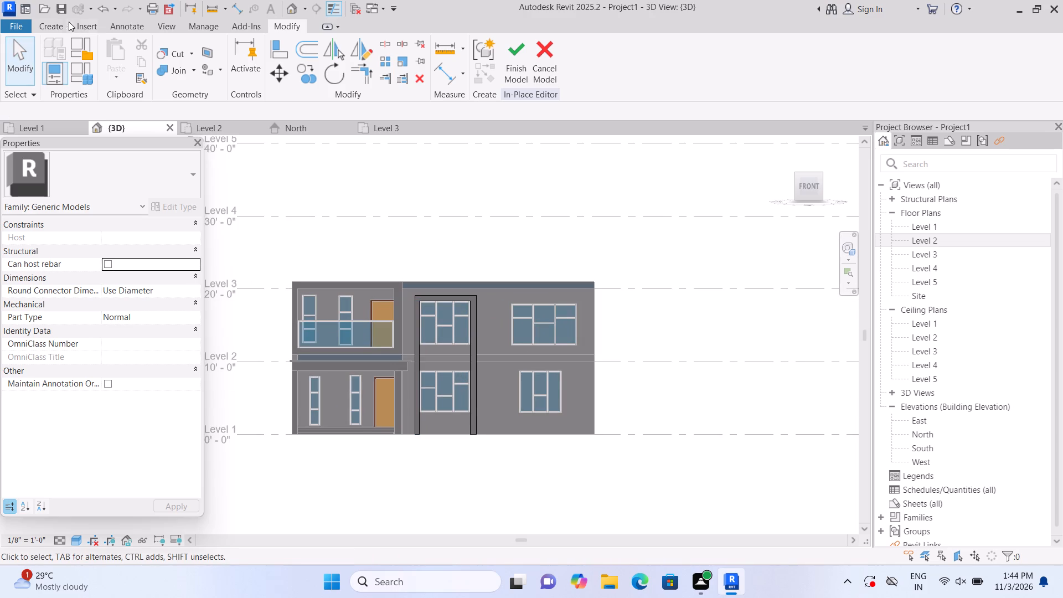
double_click(60, 22)
click(112, 52)
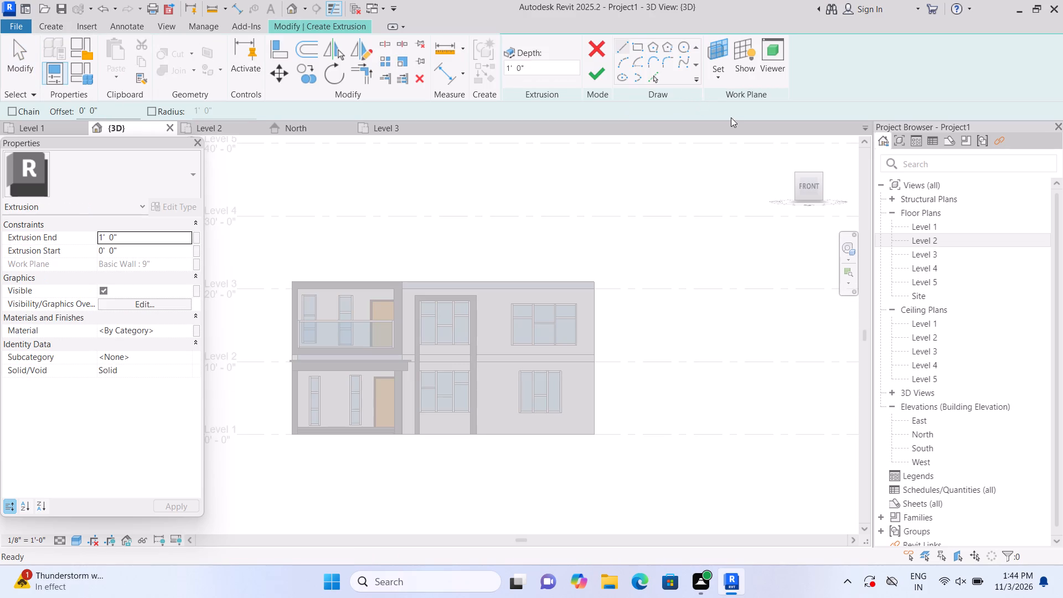
click(719, 84)
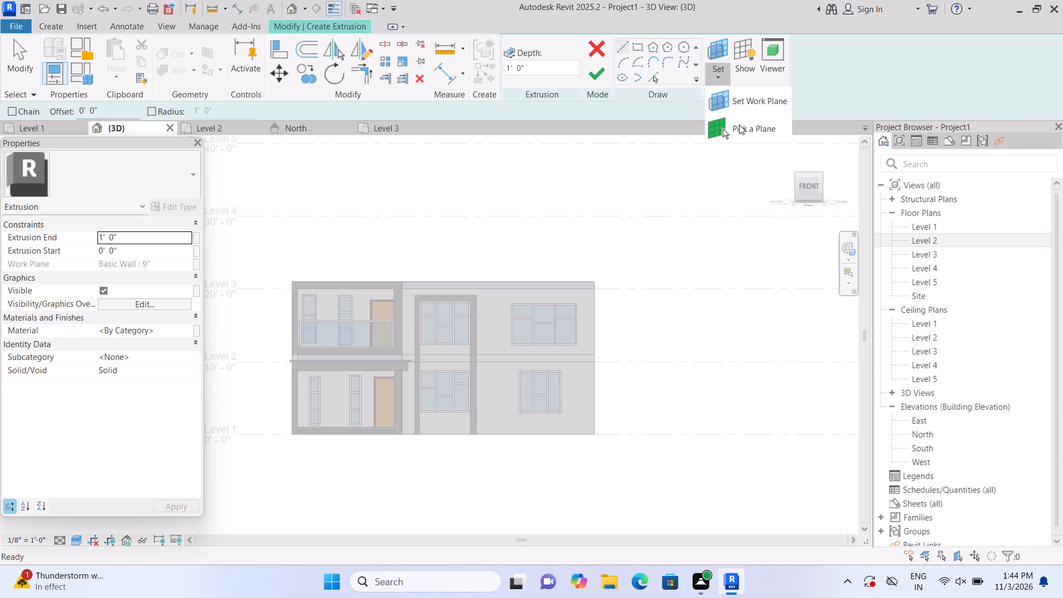
click(739, 125)
middle_drag(568, 270, 629, 226)
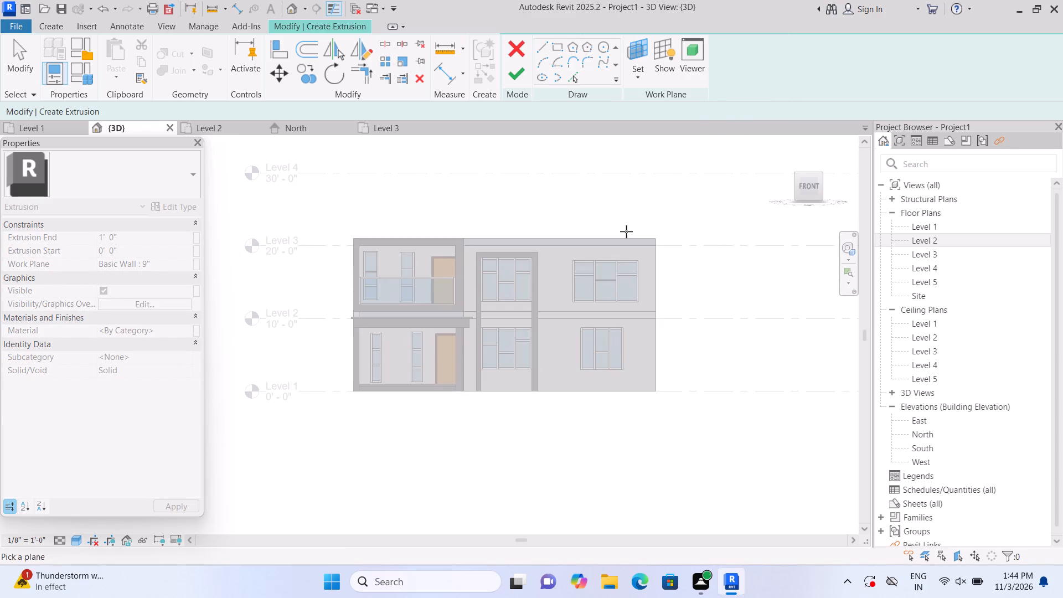
click(561, 290)
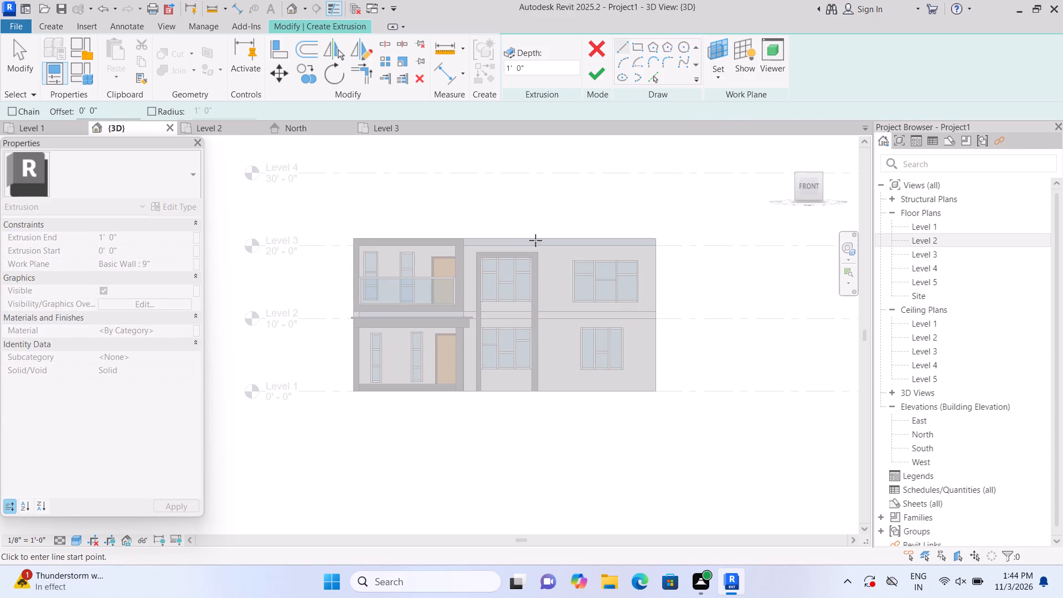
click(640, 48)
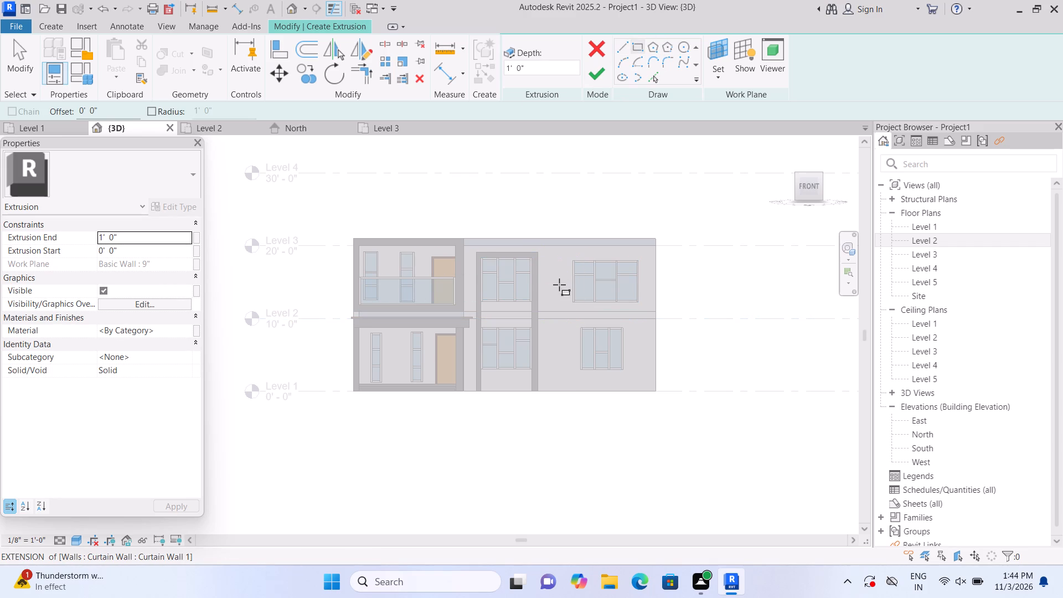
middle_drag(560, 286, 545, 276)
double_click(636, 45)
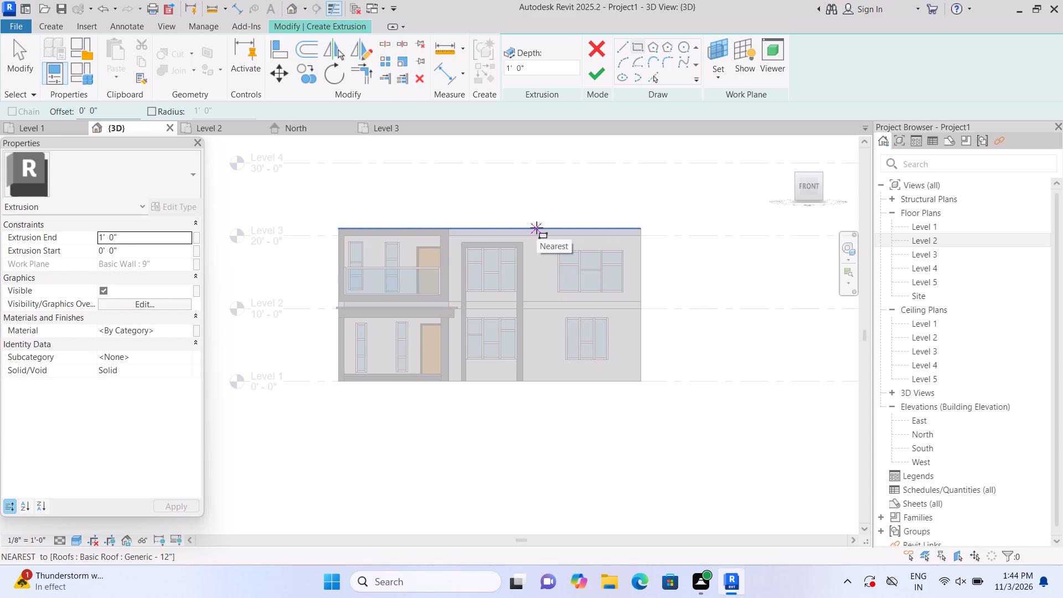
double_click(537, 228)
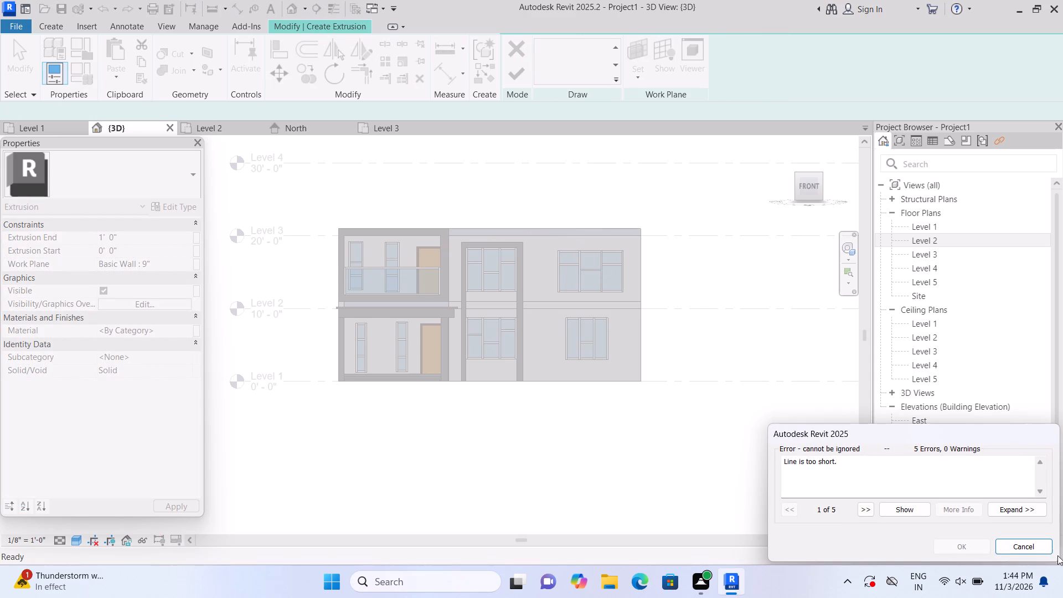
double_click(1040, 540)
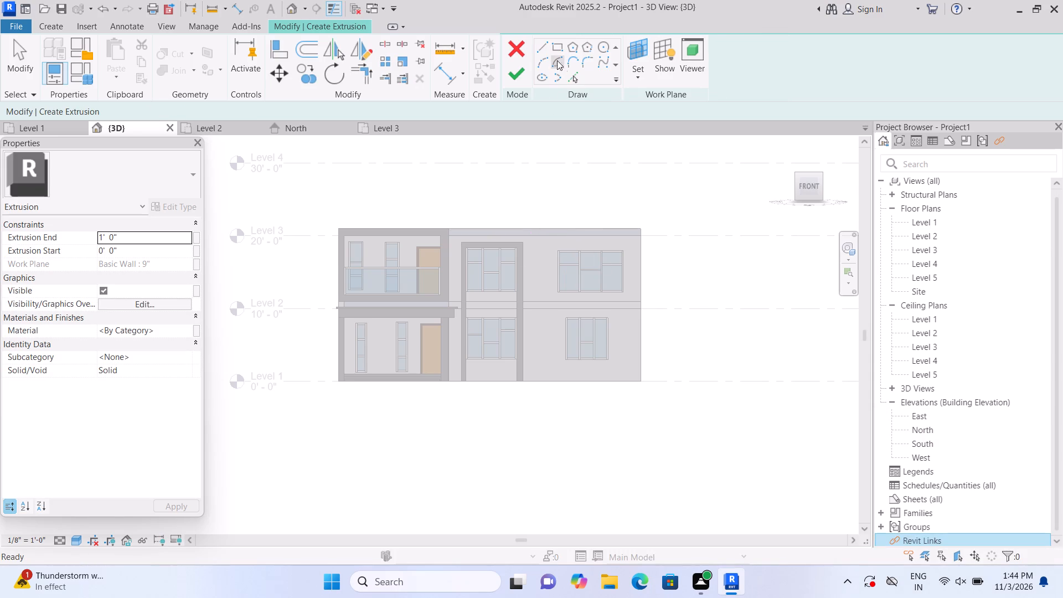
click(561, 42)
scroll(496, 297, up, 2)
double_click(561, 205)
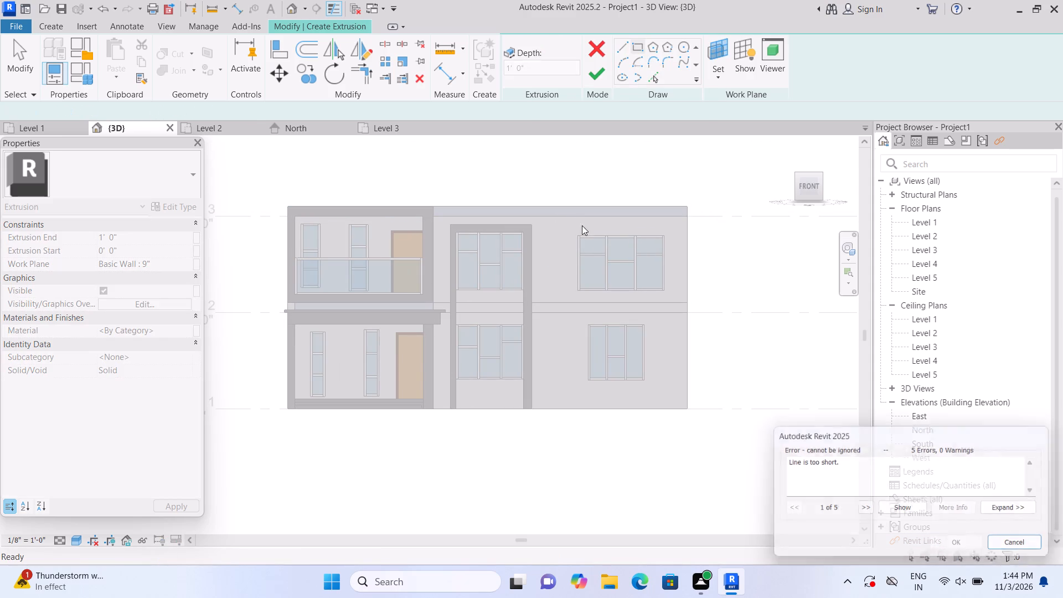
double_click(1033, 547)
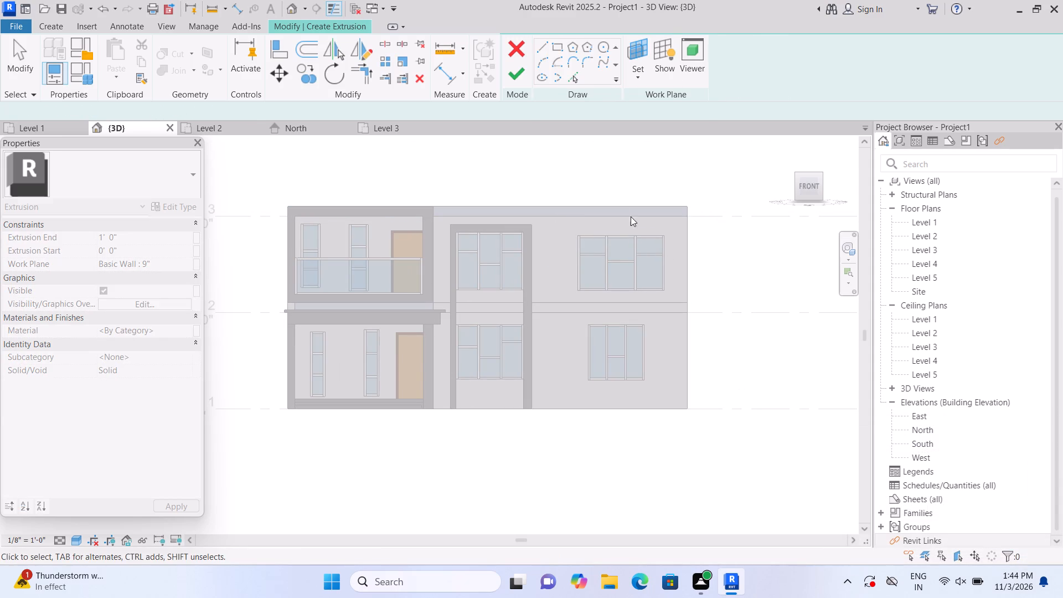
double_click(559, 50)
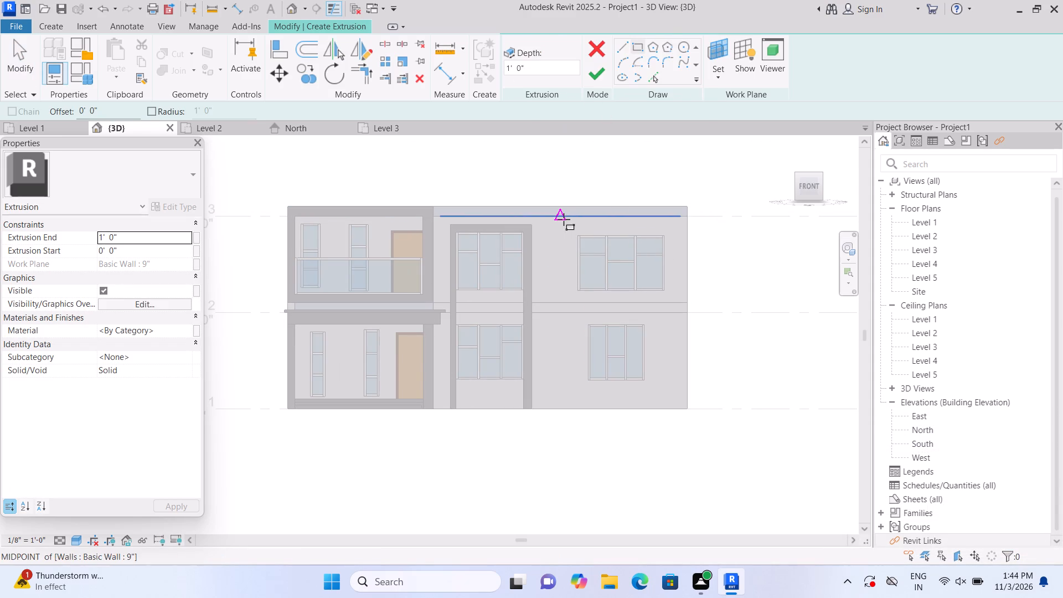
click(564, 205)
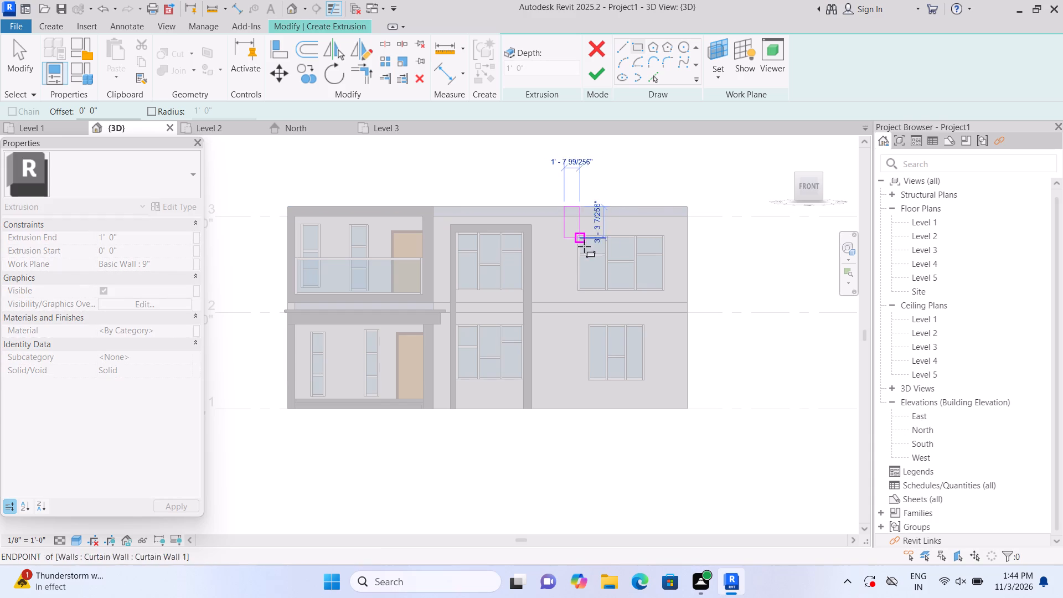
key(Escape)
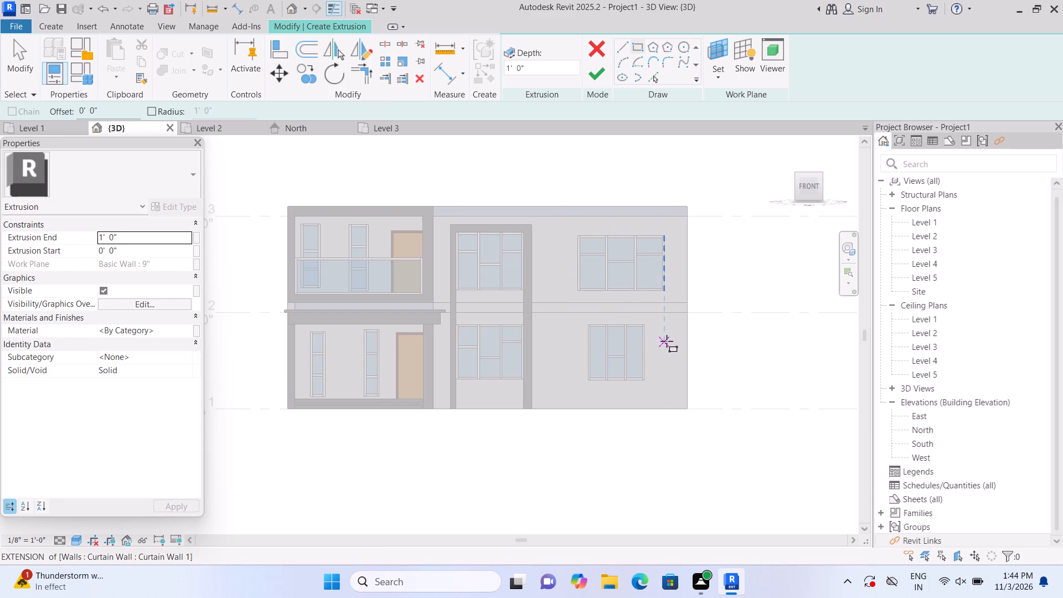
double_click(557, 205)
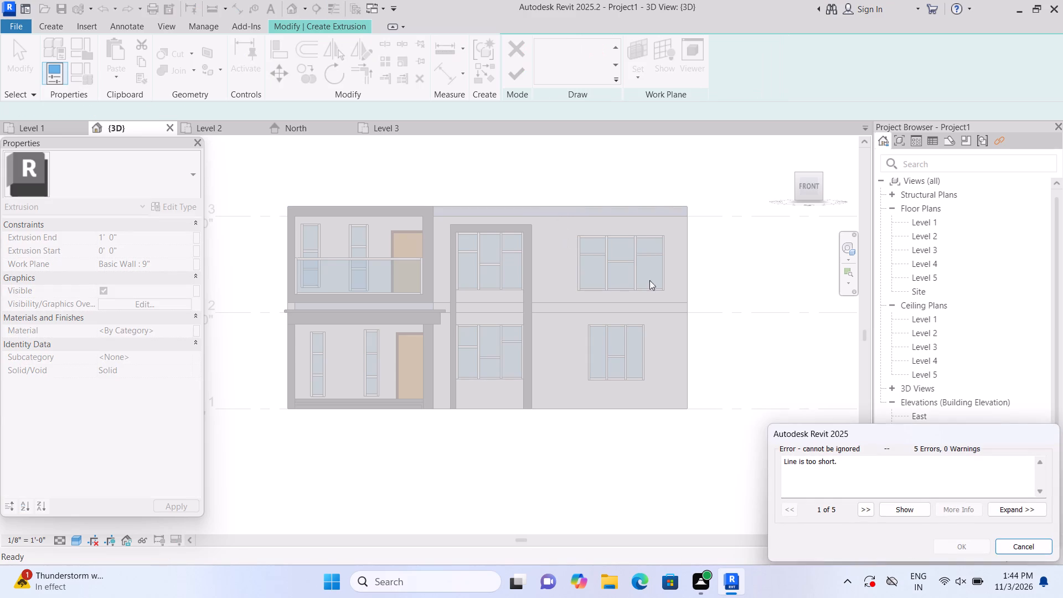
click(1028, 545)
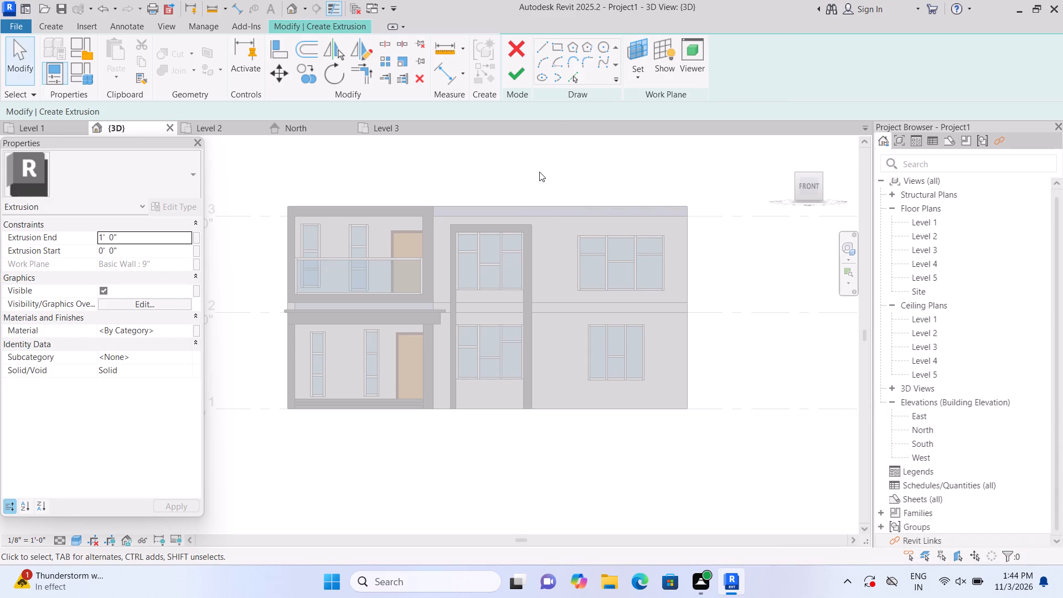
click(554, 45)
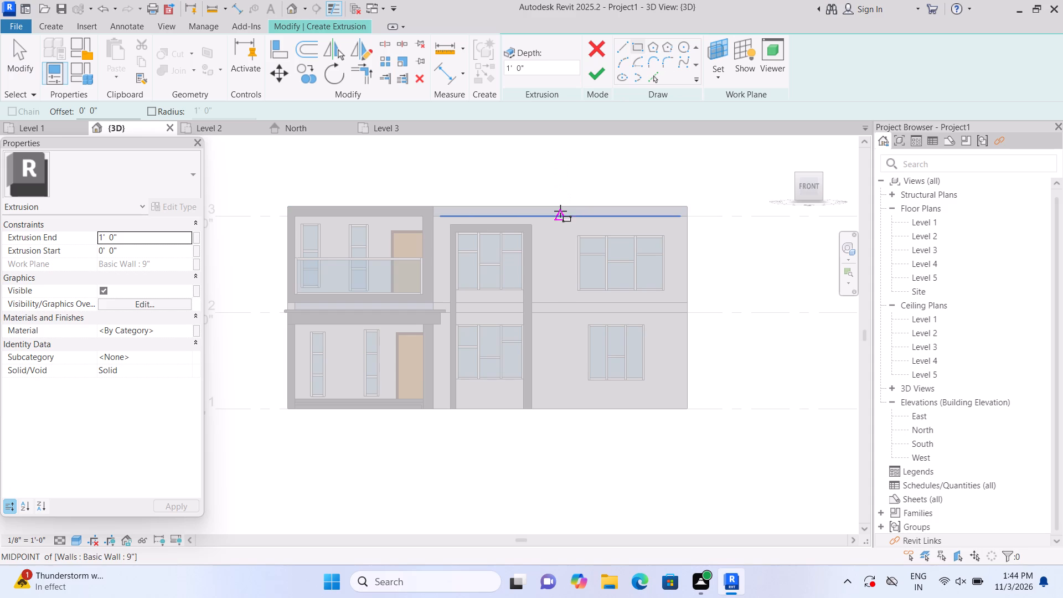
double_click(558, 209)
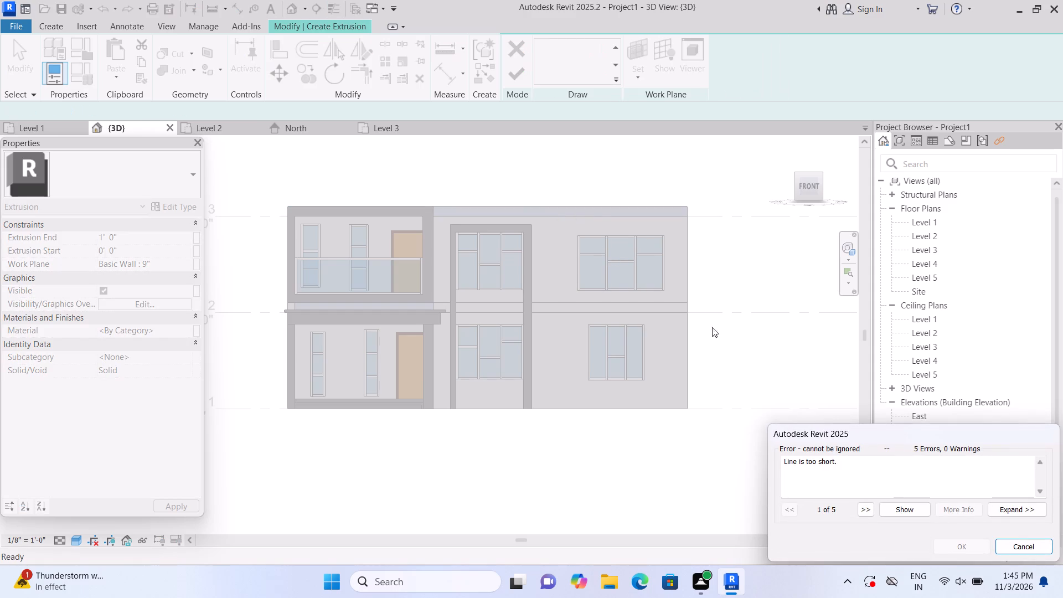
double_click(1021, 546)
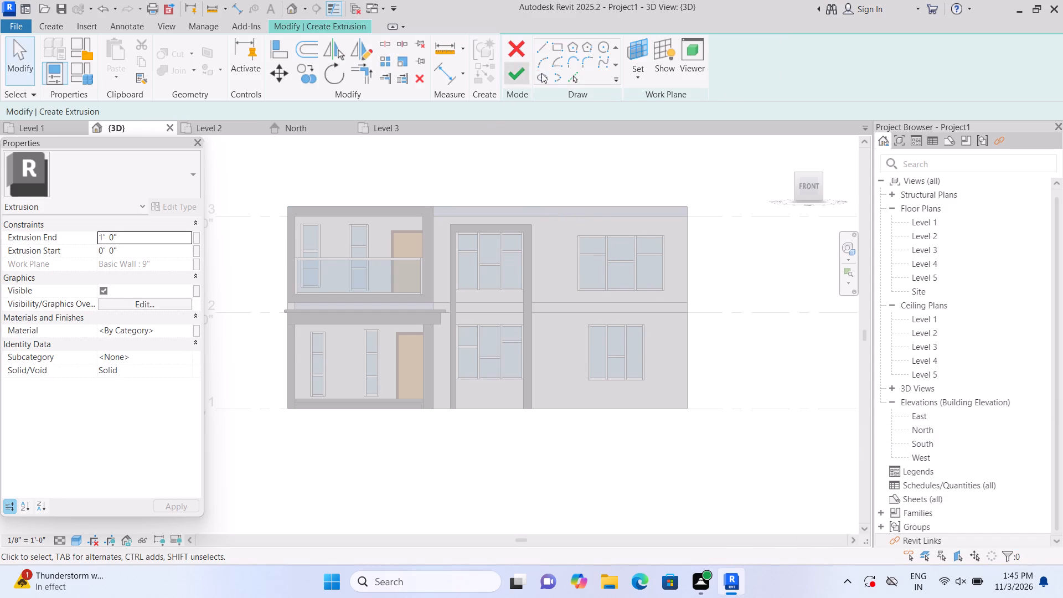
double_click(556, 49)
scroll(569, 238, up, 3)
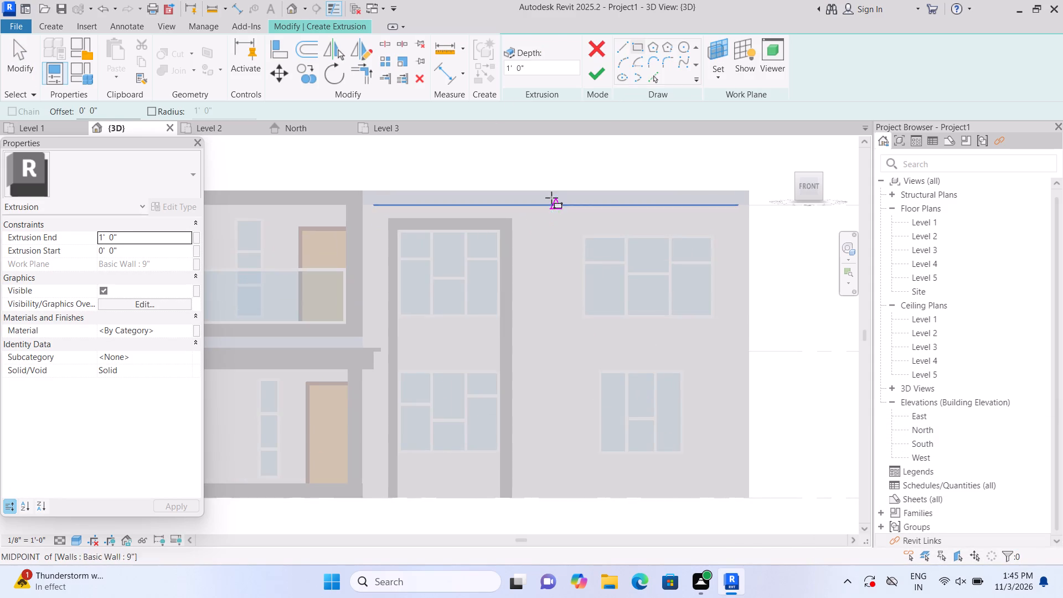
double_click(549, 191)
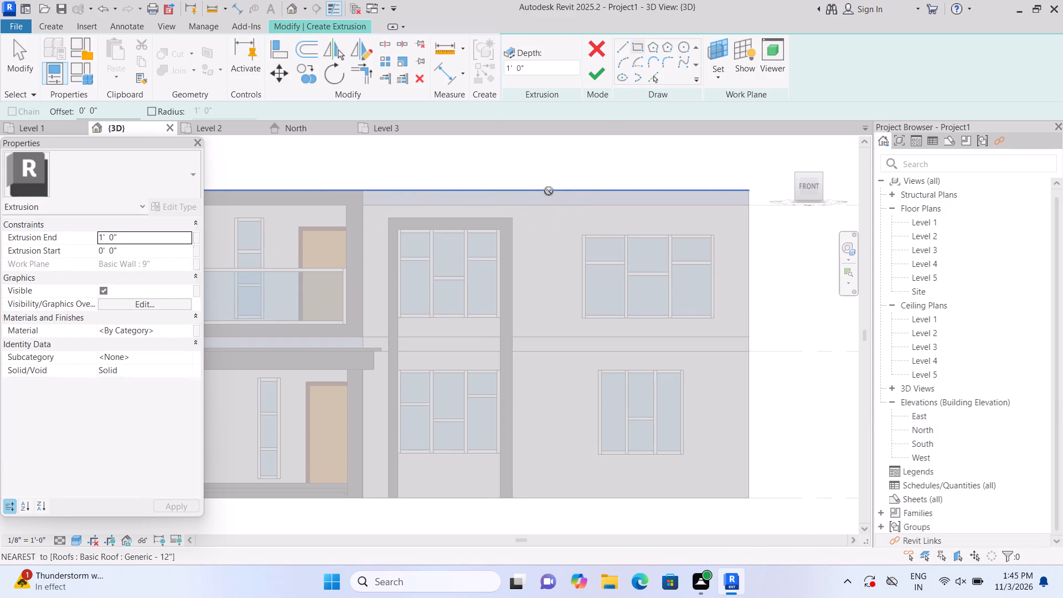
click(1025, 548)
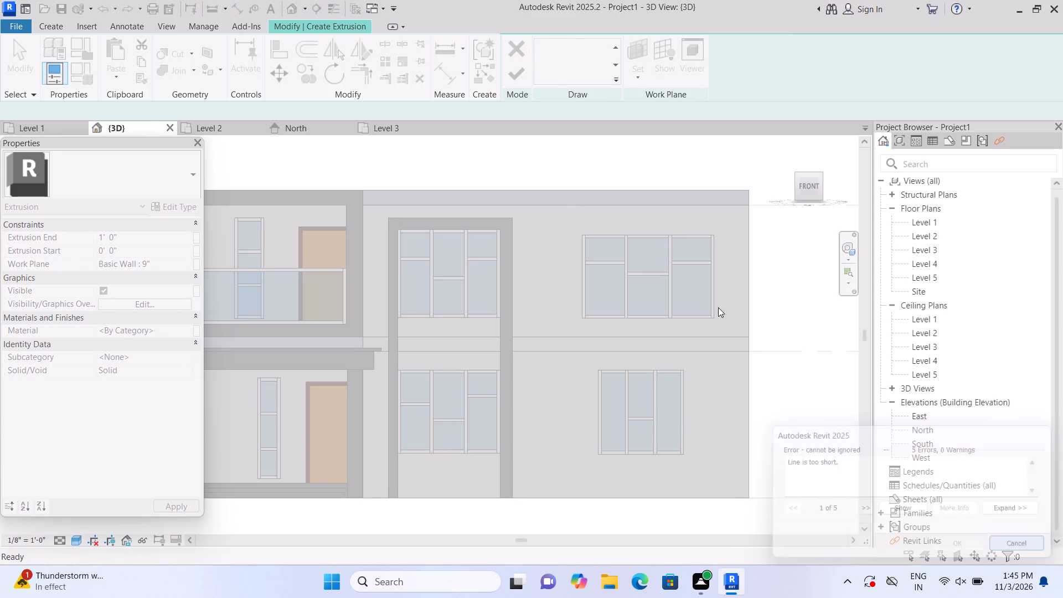
Extrude a rectangle about 13'-7" by 10'-0" around the upper window at the facade's right-hand end, from the roof's top edge down to the wall corner.
double_click(563, 42)
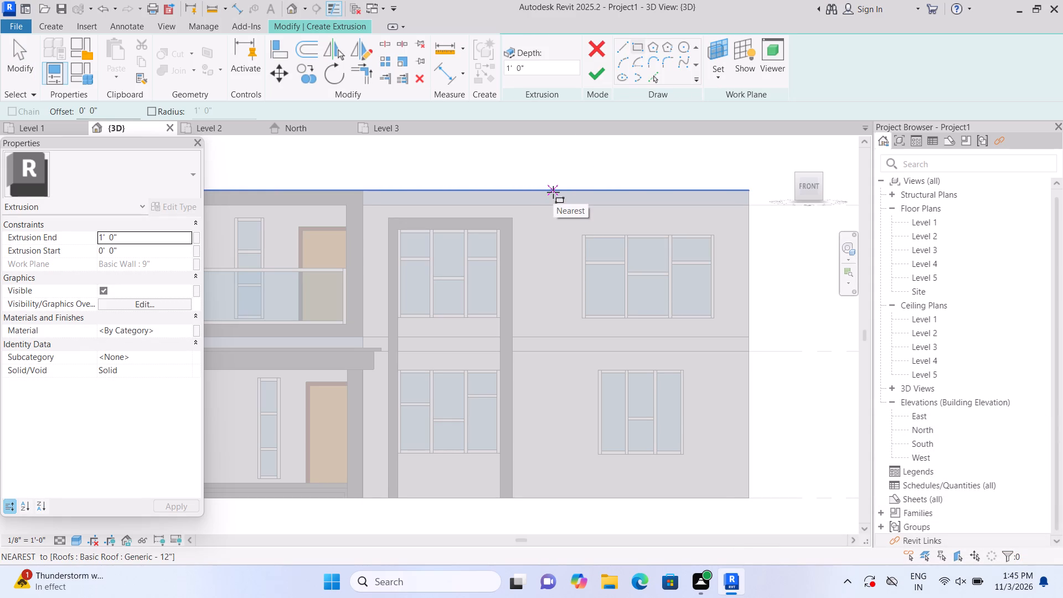
click(550, 191)
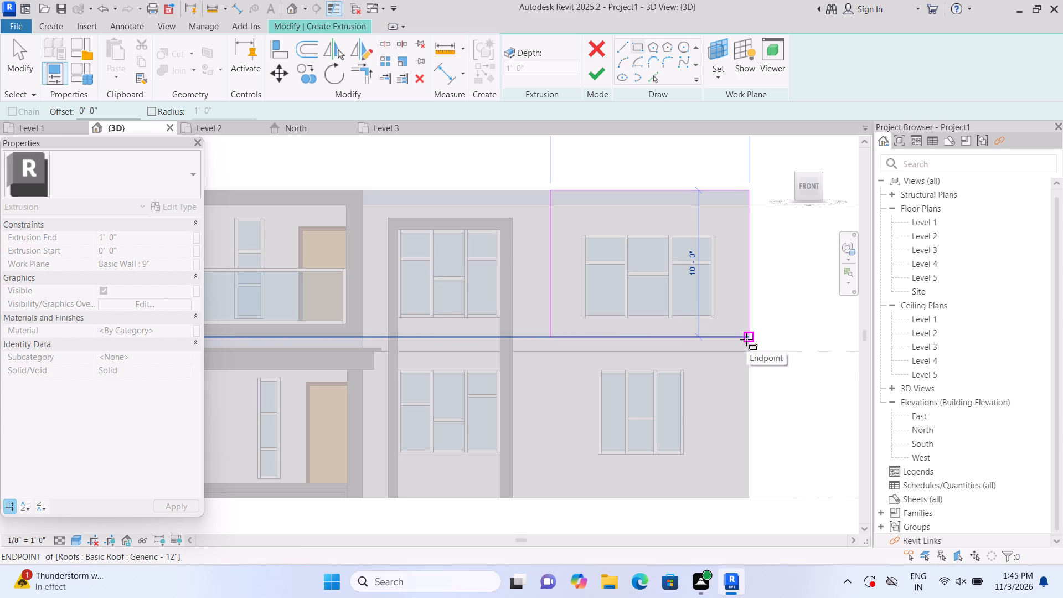
click(746, 339)
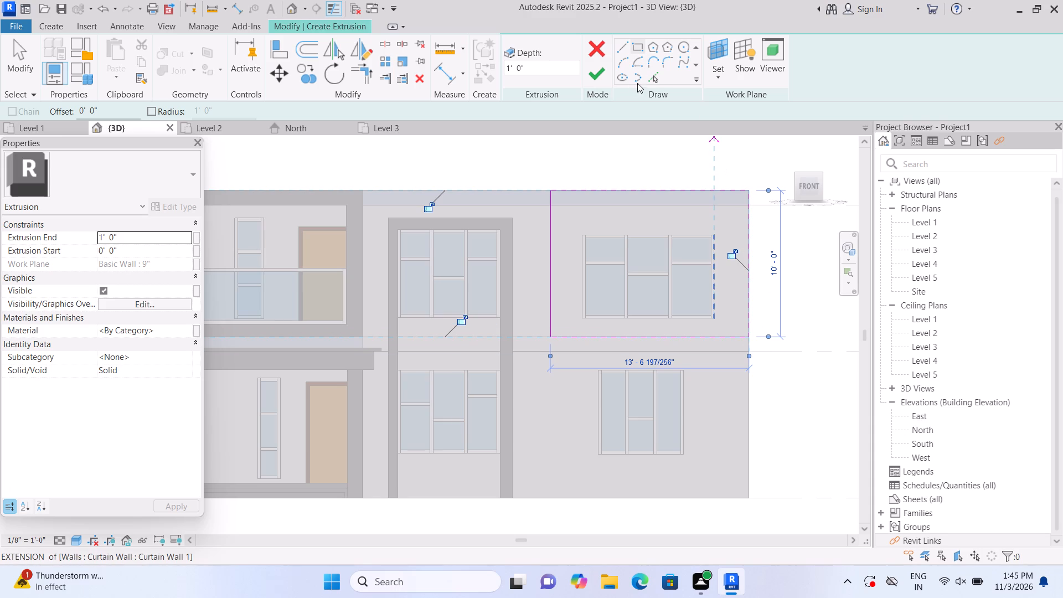
click(596, 73)
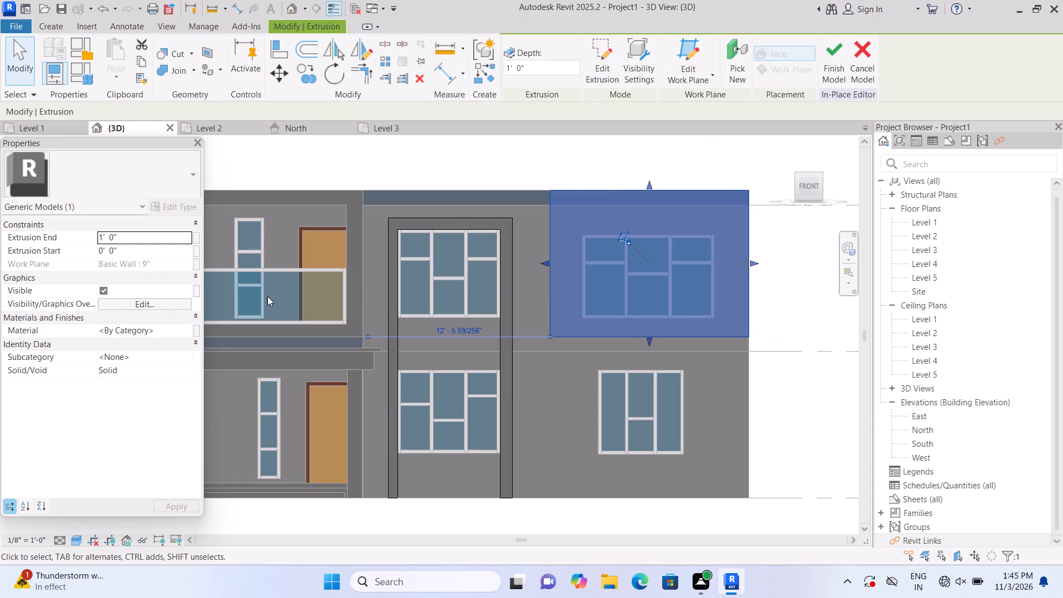
Set the Extrusion End of the new block over the upper window to 2'.
click(169, 239)
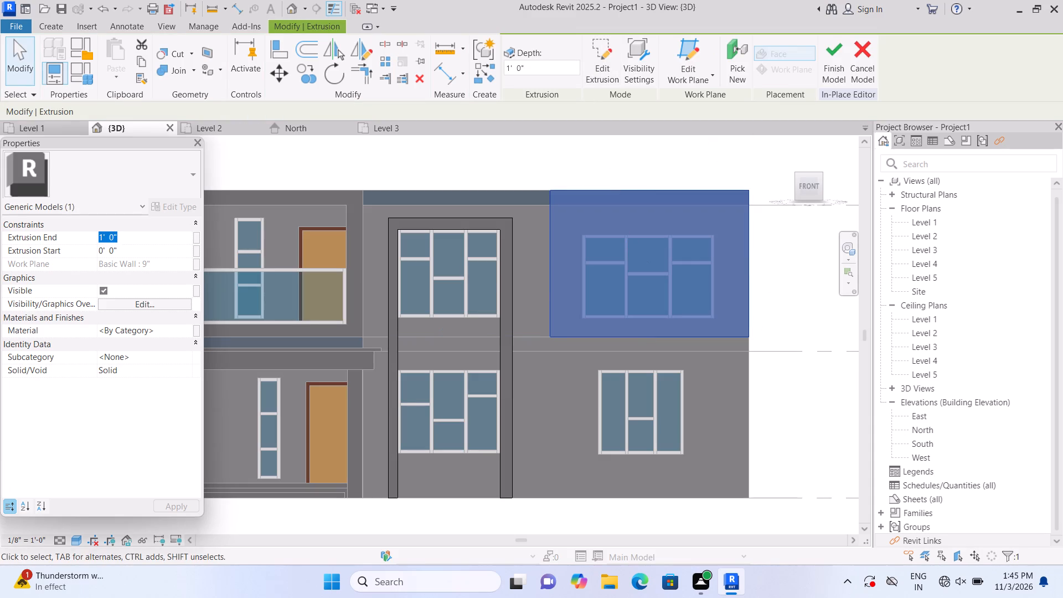
key(BackSpace)
text(2')
key(Return)
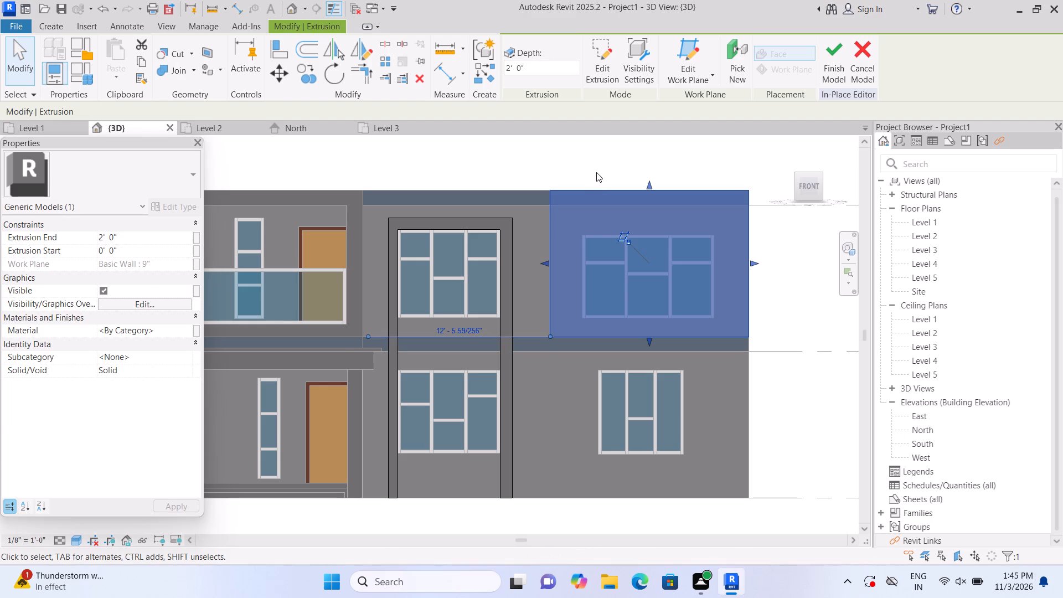
double_click(600, 171)
Set the Extrusion End of the solid block over the upper corner window to 2' 5".
double_click(785, 142)
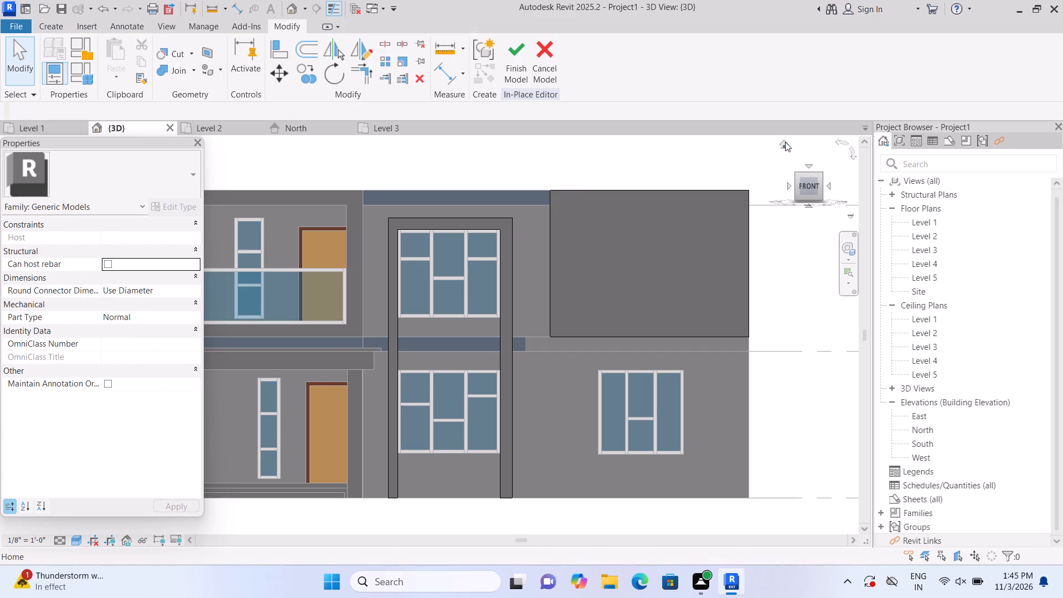
scroll(262, 374, up, 7)
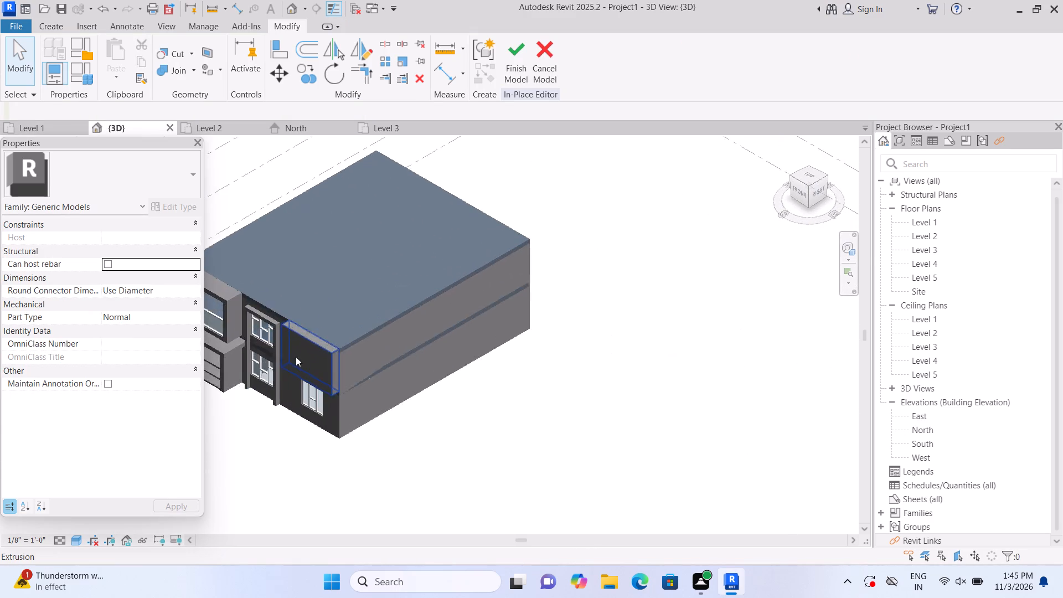
scroll(296, 357, up, 2)
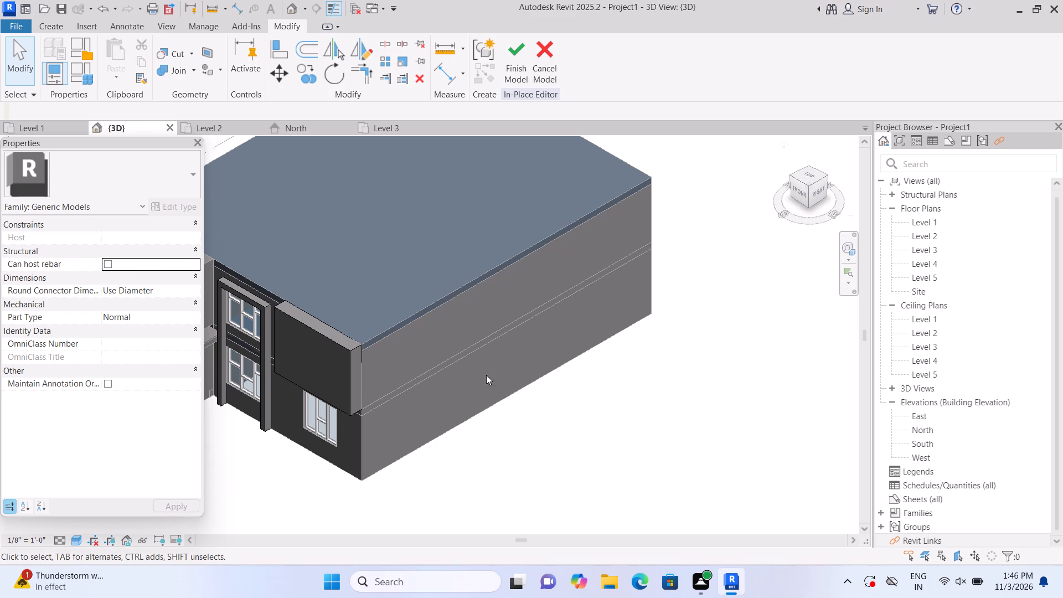
click(354, 363)
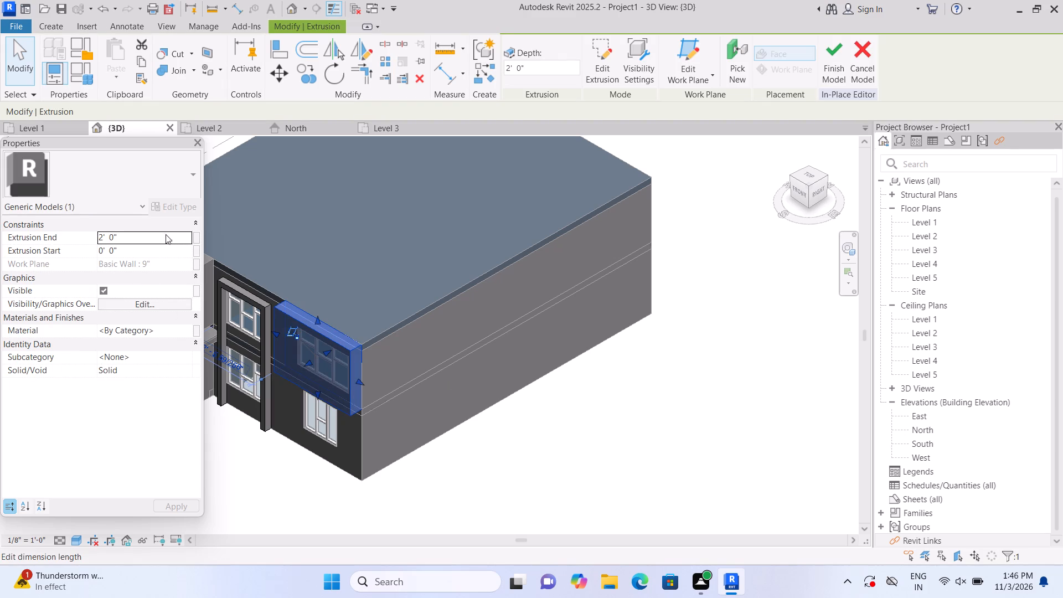
click(161, 240)
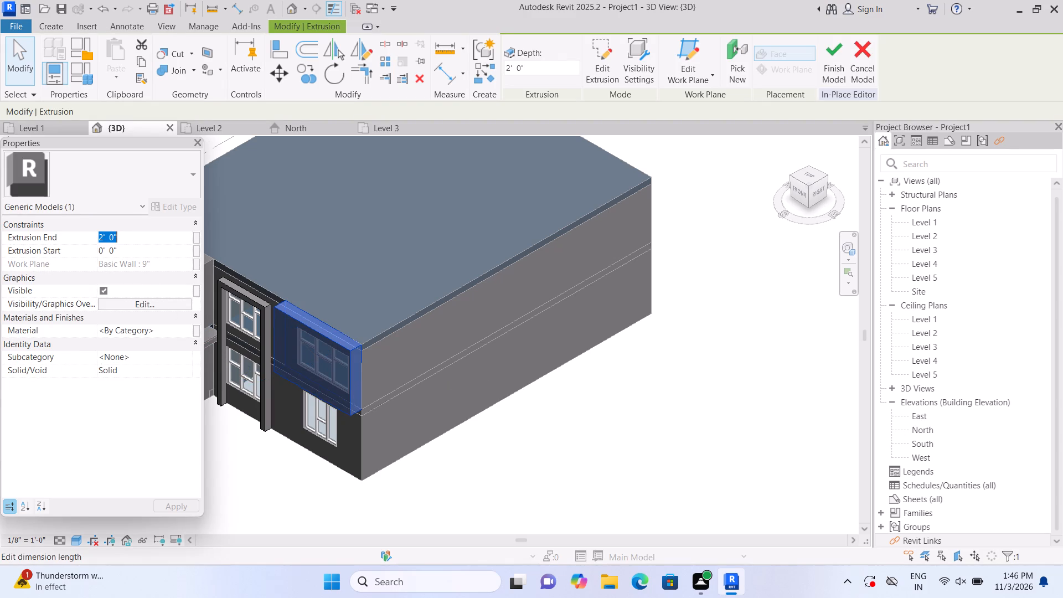
key(Return)
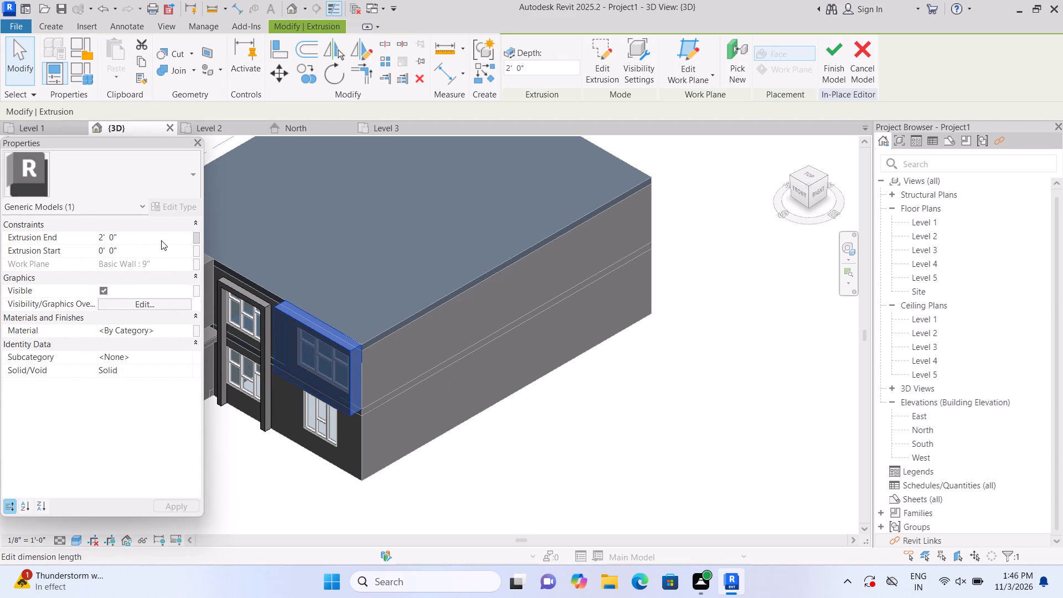
click(149, 238)
key(BackSpace)
text(2'5")
key(Return)
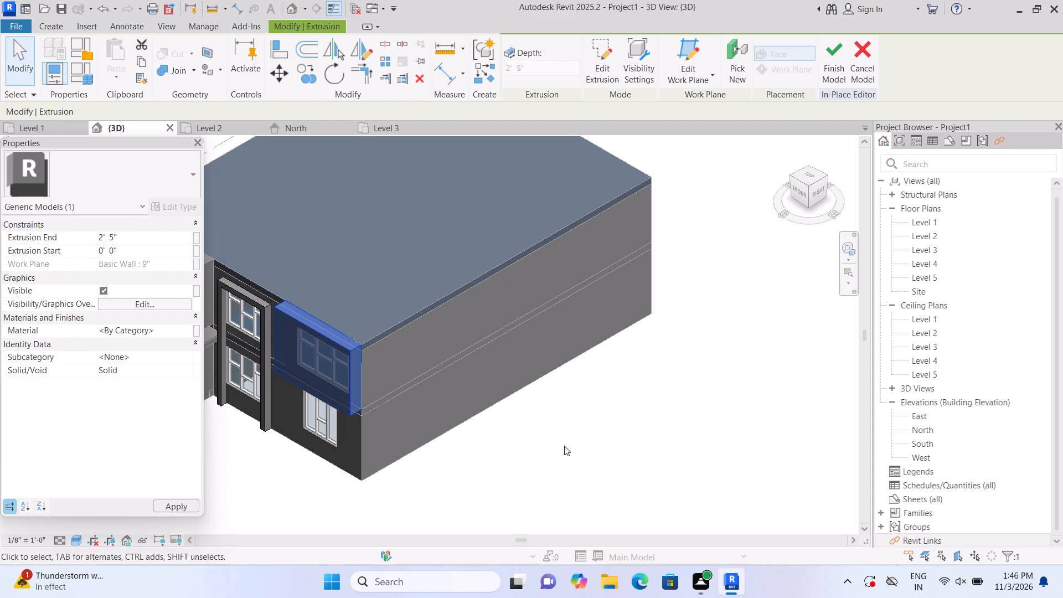
click(657, 445)
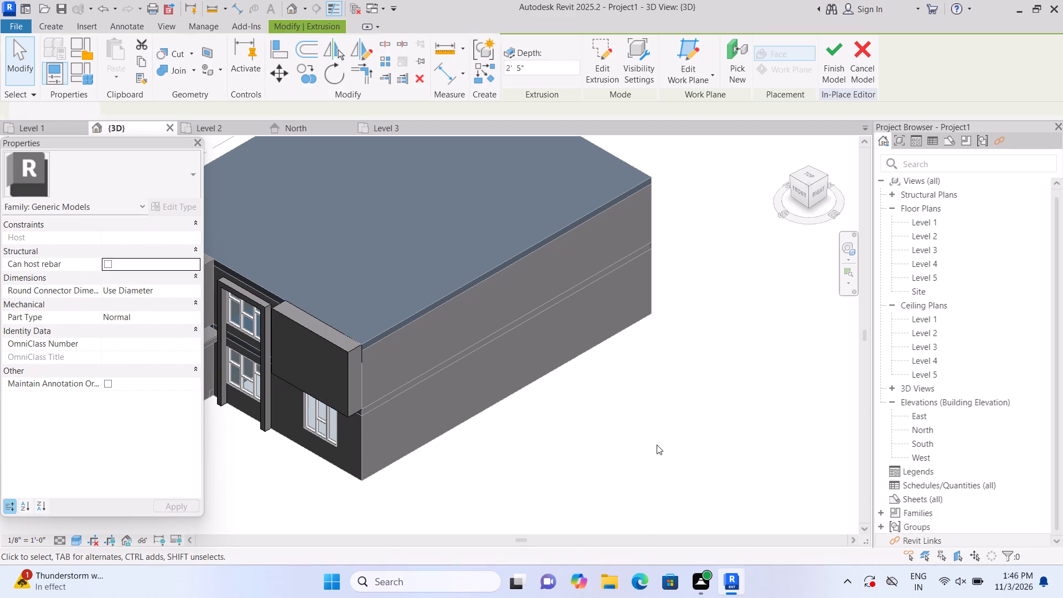
Start a void extrusion in the in-place model, using the front face of the upper corner block as its work plane.
click(801, 196)
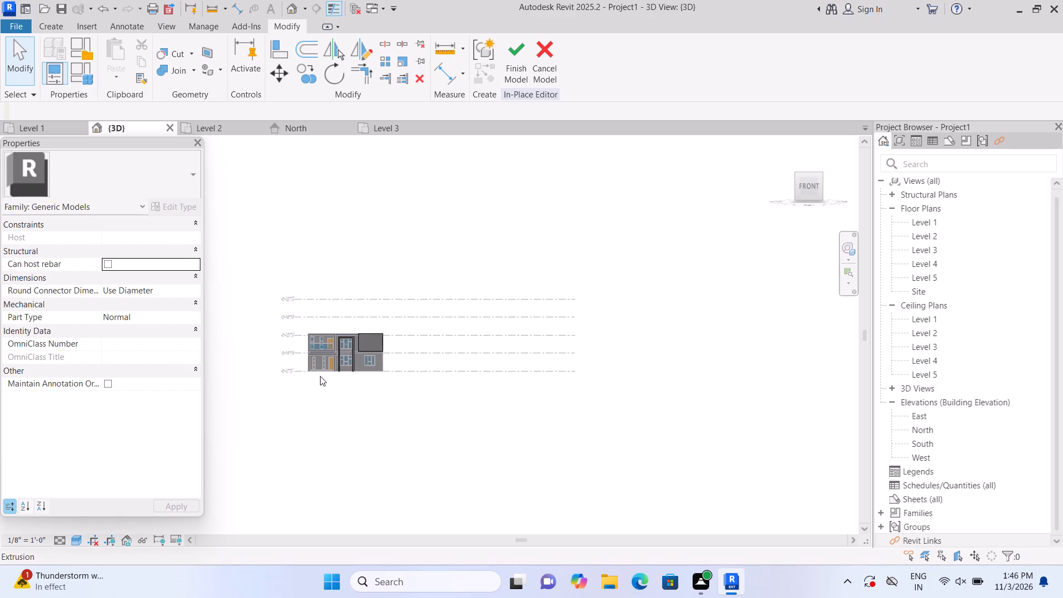
scroll(313, 367, up, 9)
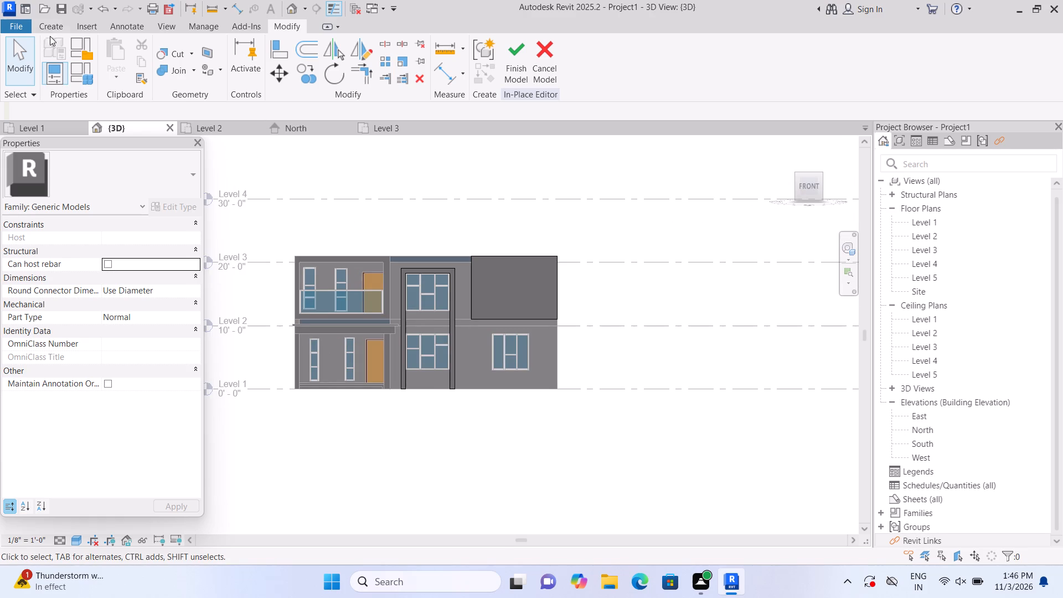
click(41, 29)
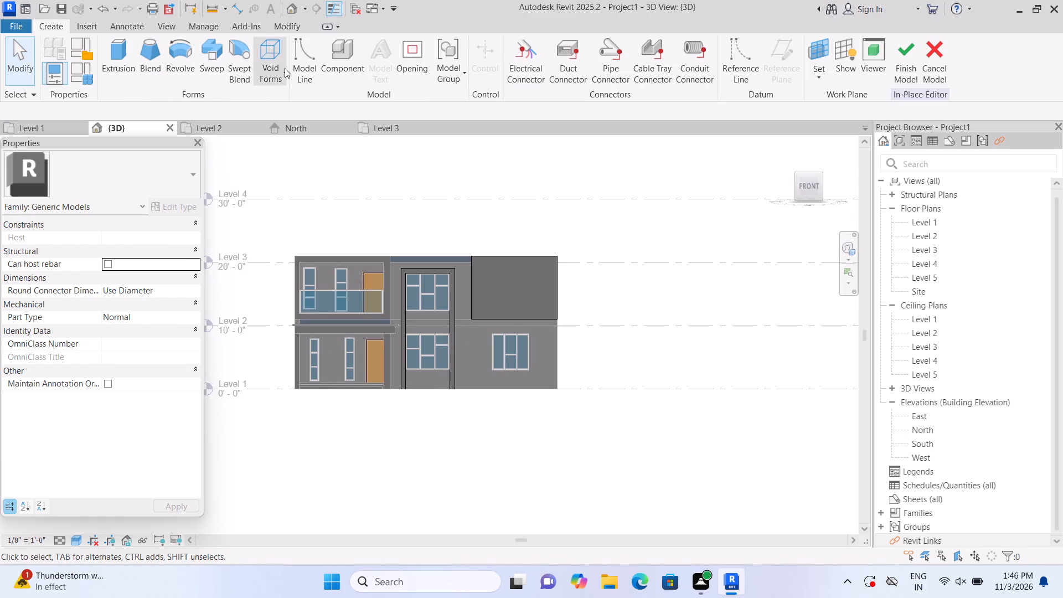
click(285, 68)
double_click(288, 98)
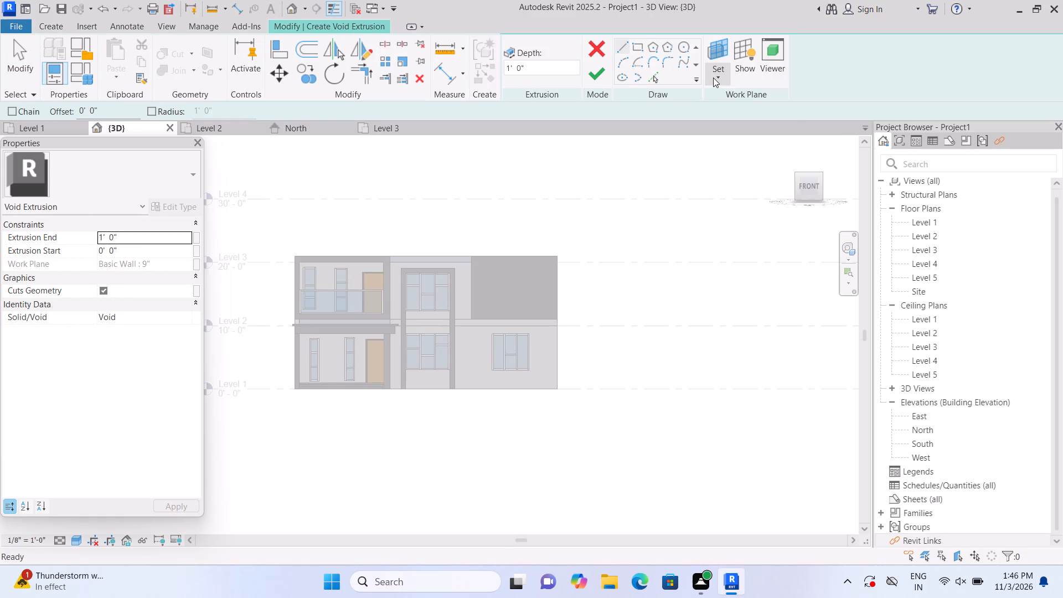
click(713, 78)
click(720, 135)
click(530, 282)
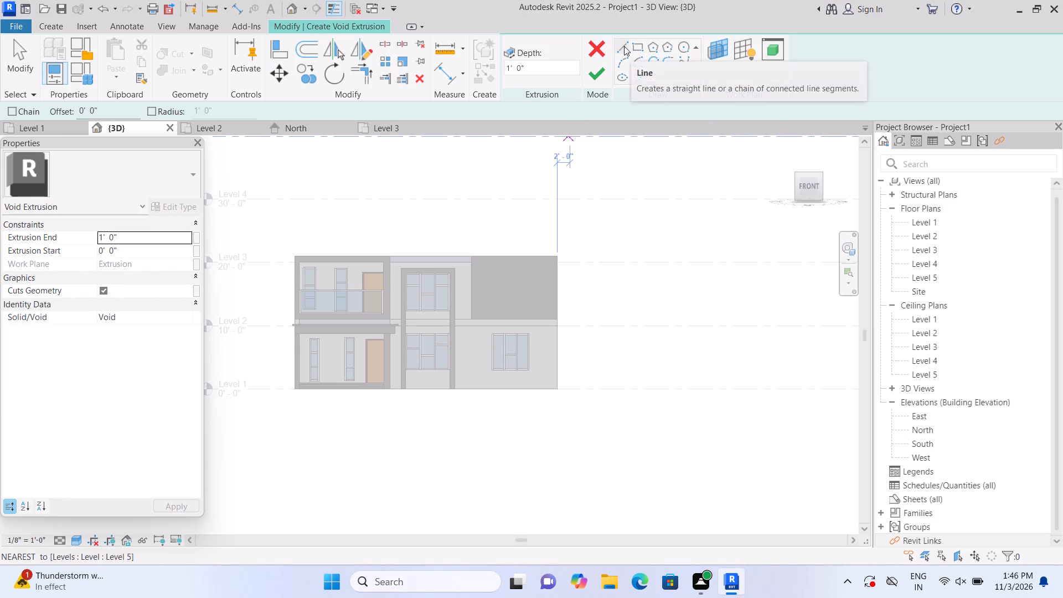
Create the void from a rectangle about 9'-4" by 7'-3" around the upper corner window, drawn with a 2" offset.
double_click(638, 43)
scroll(502, 280, up, 2)
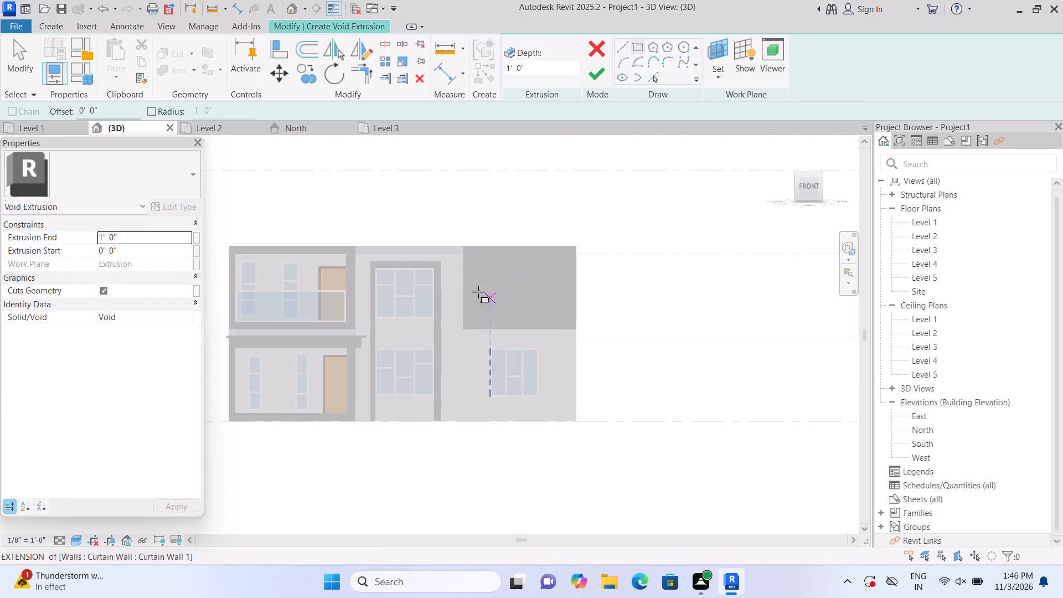
click(114, 115)
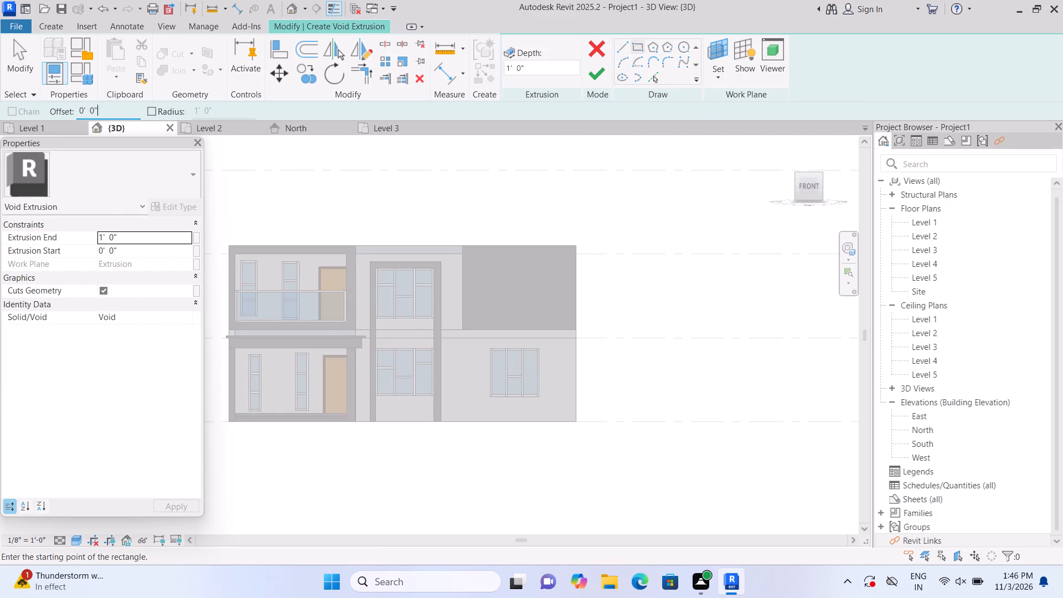
key(BackSpace)
key(BackSpace)
key(BackSpace)
key(BackSpace)
key(BackSpace)
key(BackSpace)
key(BackSpace)
key(BackSpace)
key(BackSpace)
key(BackSpace)
text(2")
key(Return)
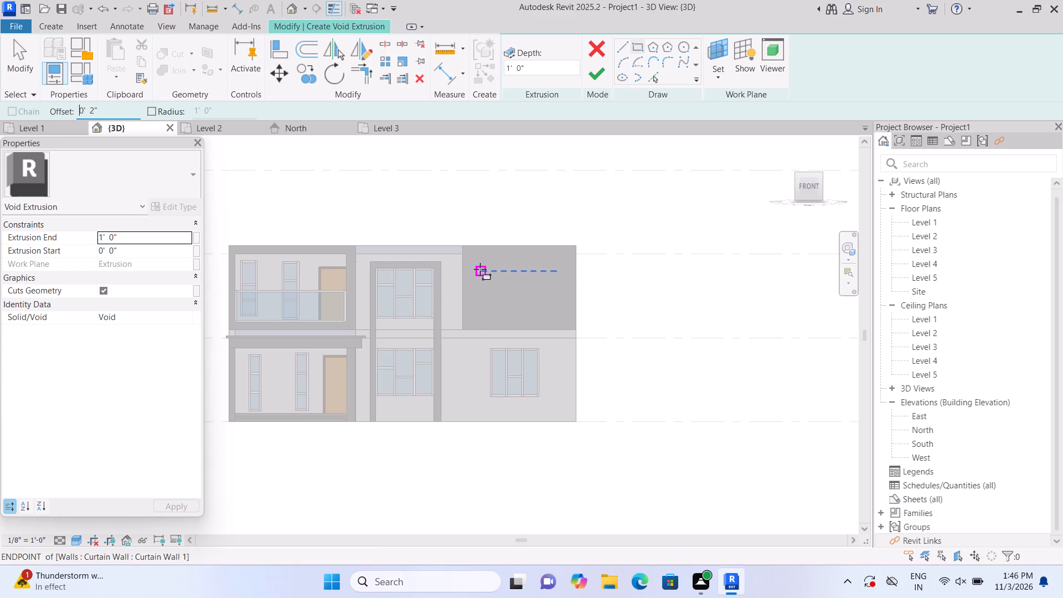
scroll(483, 275, up, 1)
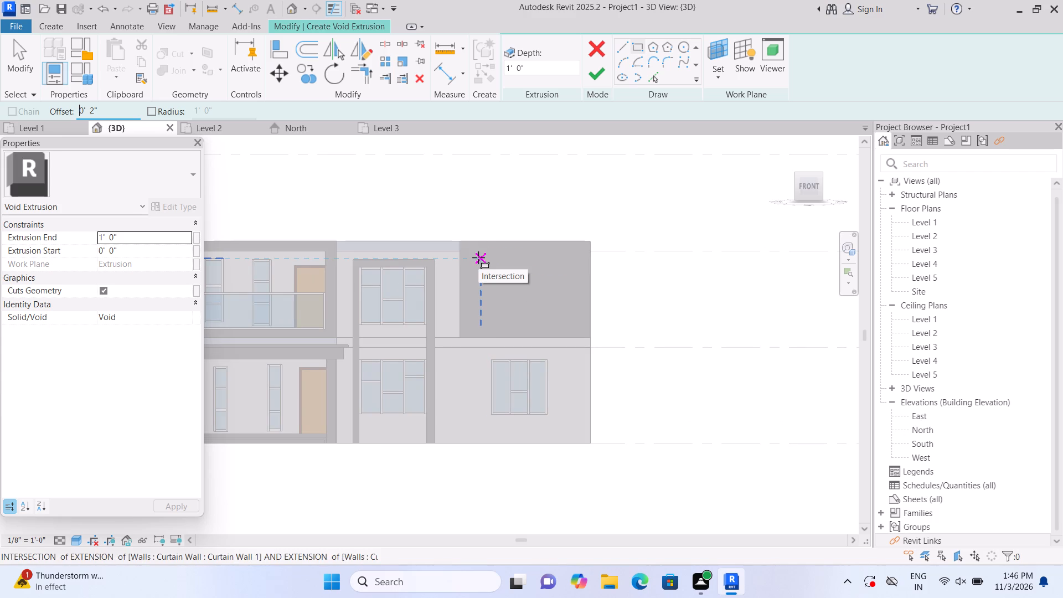
click(478, 258)
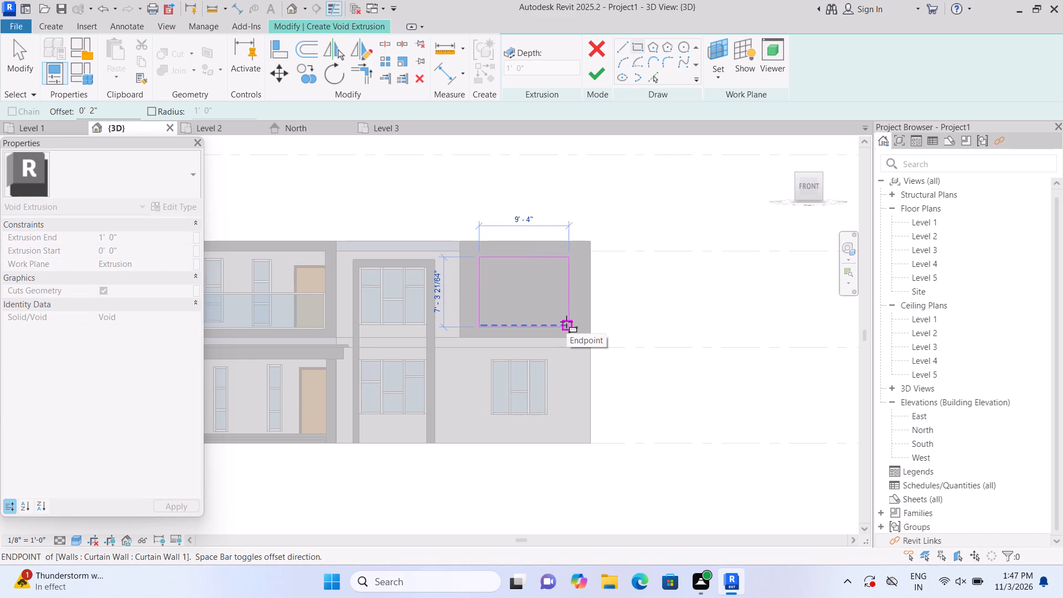
double_click(566, 322)
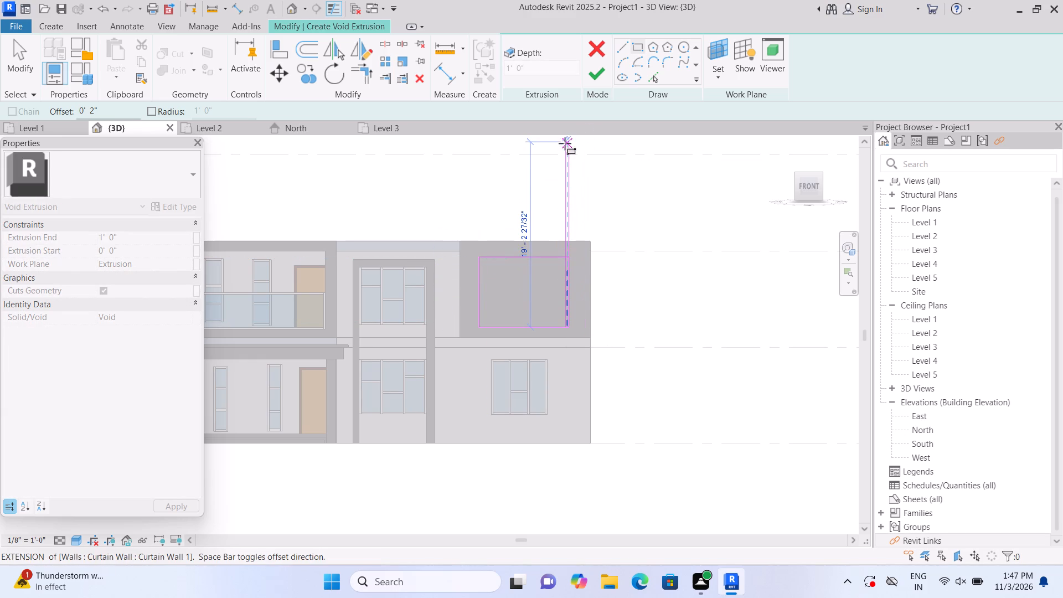
click(602, 69)
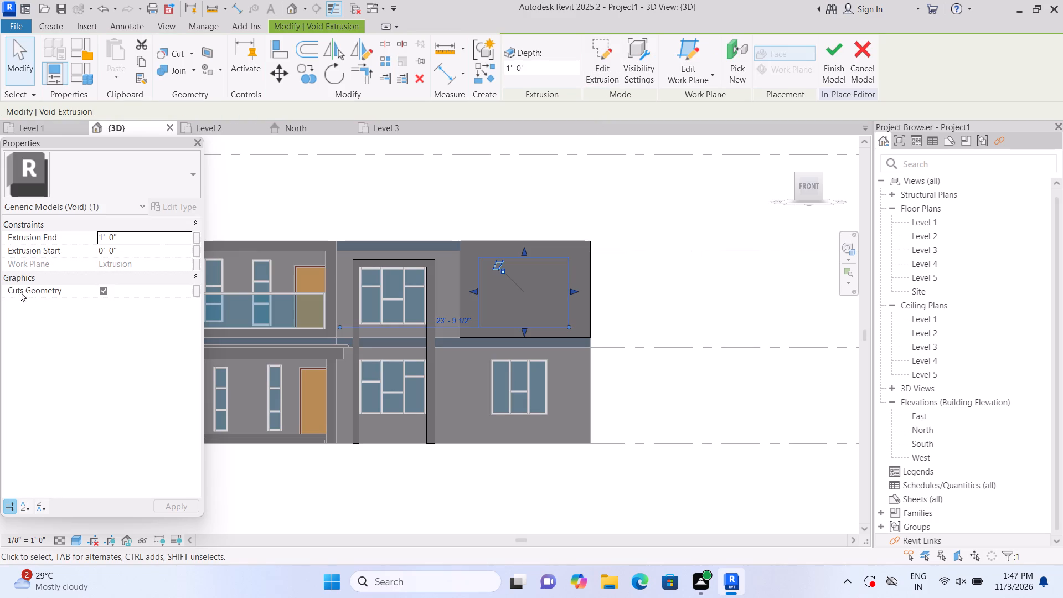
Set the void's Extrusion End to 2' 5" so it cuts through the block's full depth.
click(157, 240)
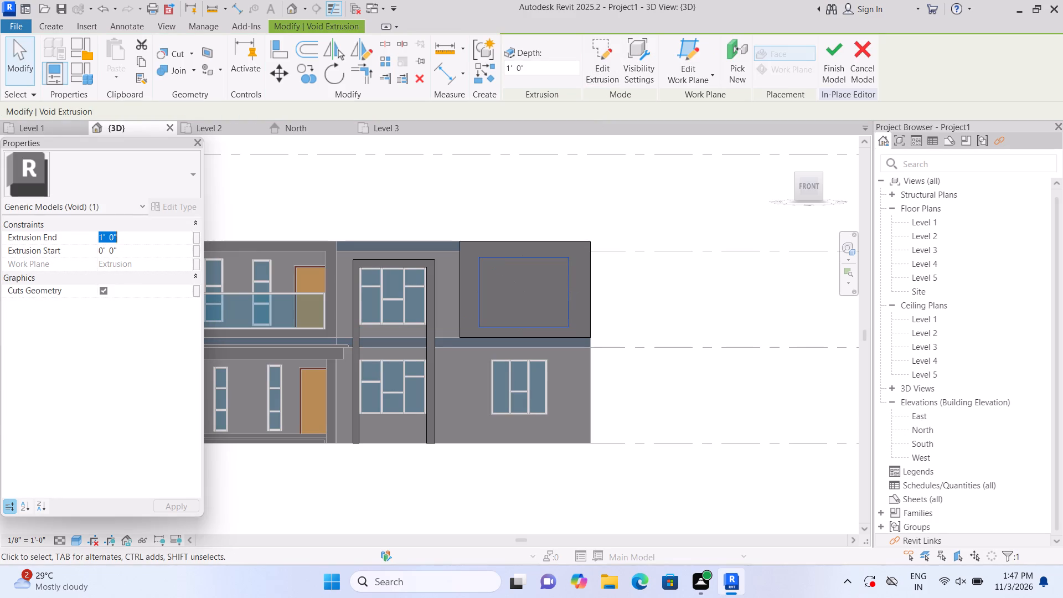
key(BackSpace)
text(2')
text(5")
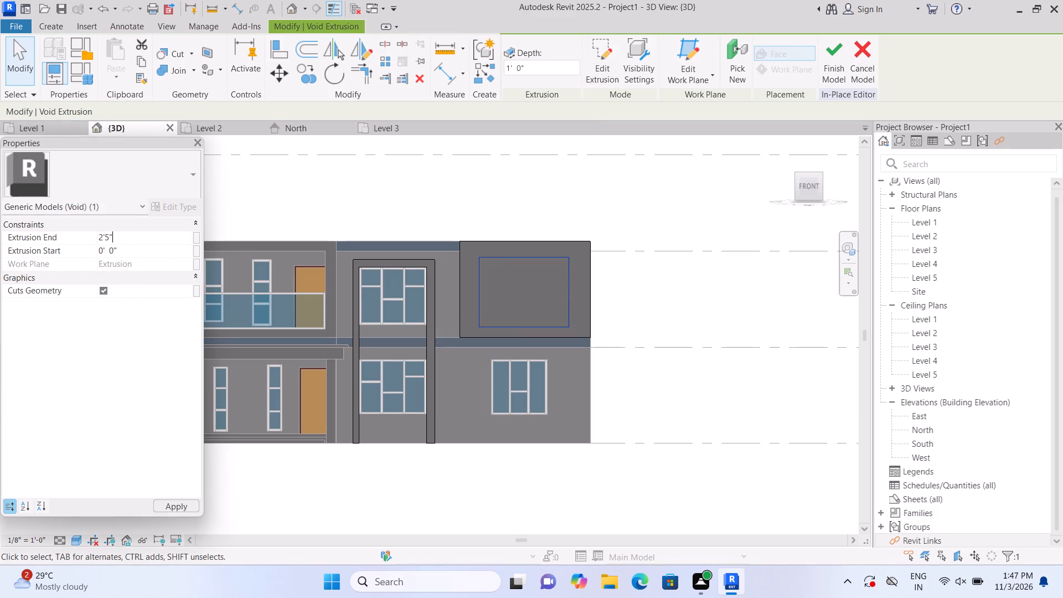
key(Return)
click(700, 274)
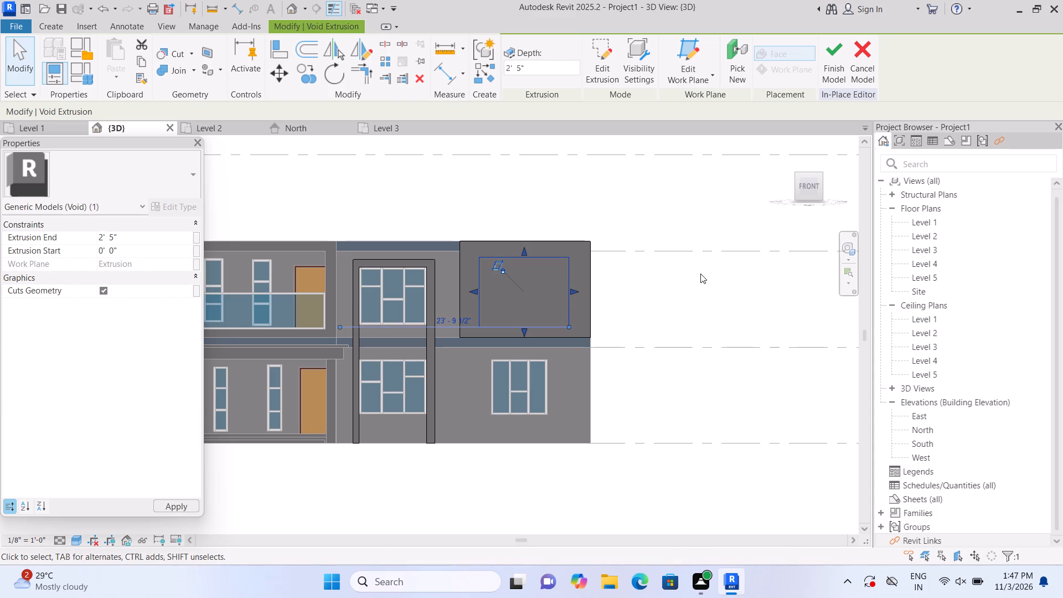
Enlarge the void around the upper corner window: stretch its right edge to the 24'-6" dimension, its top upward and its left edge outward.
scroll(607, 300, up, 2)
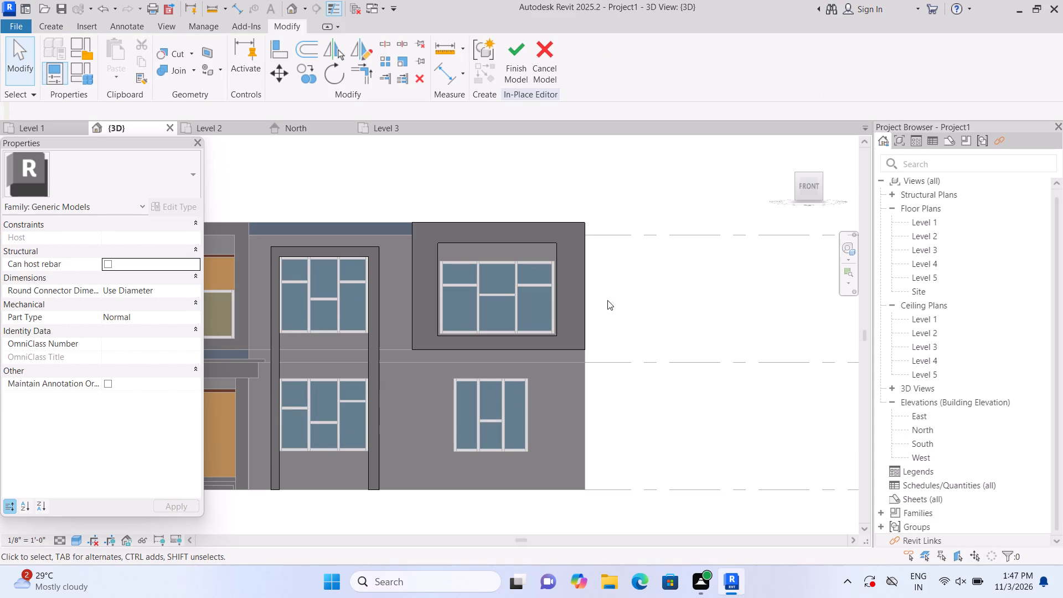
middle_drag(646, 311, 661, 314)
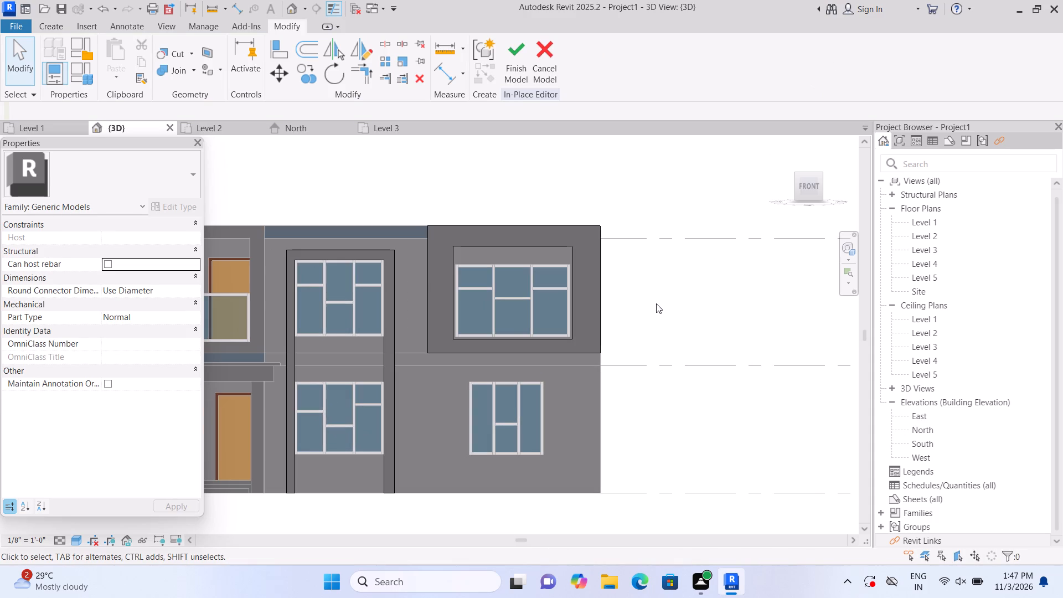
scroll(521, 334, up, 1)
scroll(455, 322, up, 1)
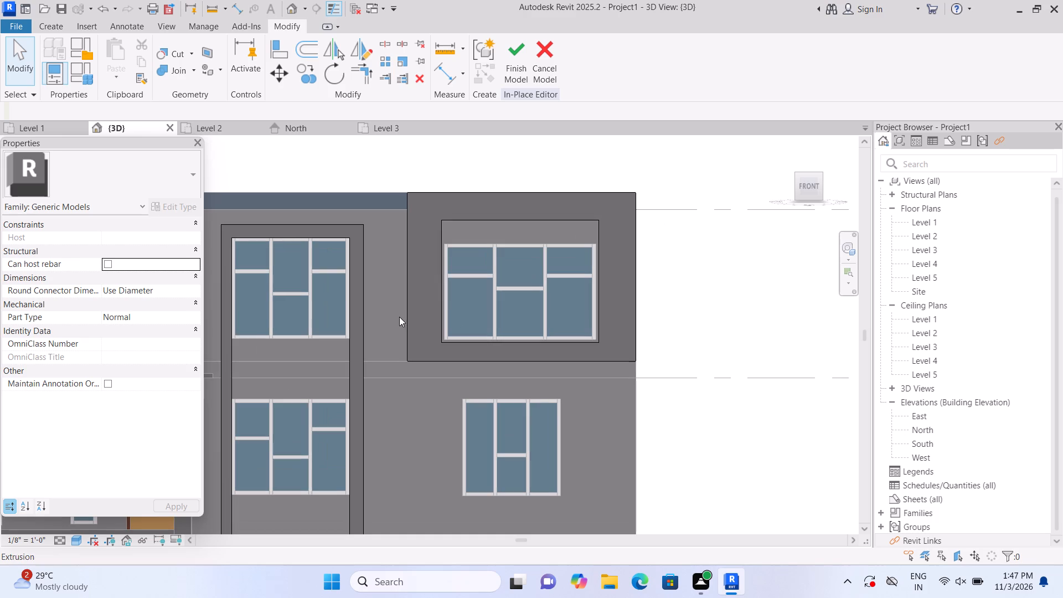
click(441, 301)
click(405, 296)
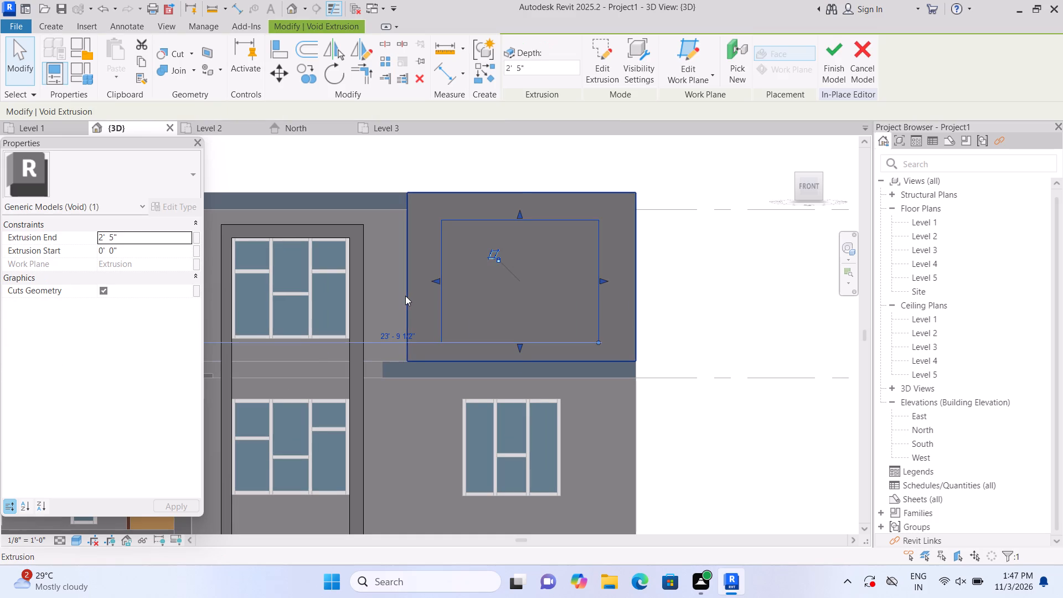
click(740, 189)
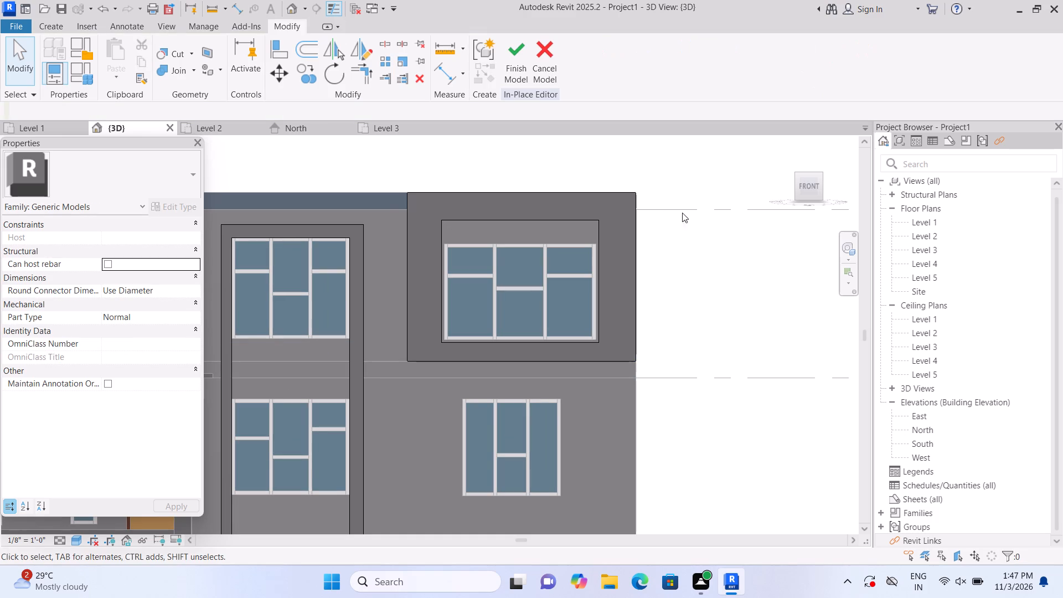
click(595, 221)
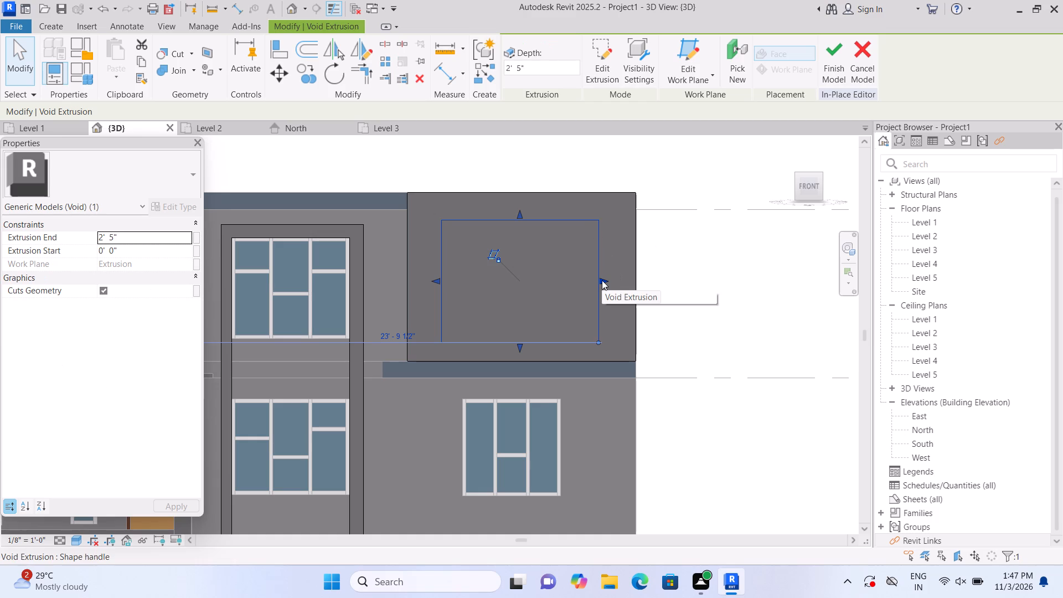
drag(602, 280, 611, 280)
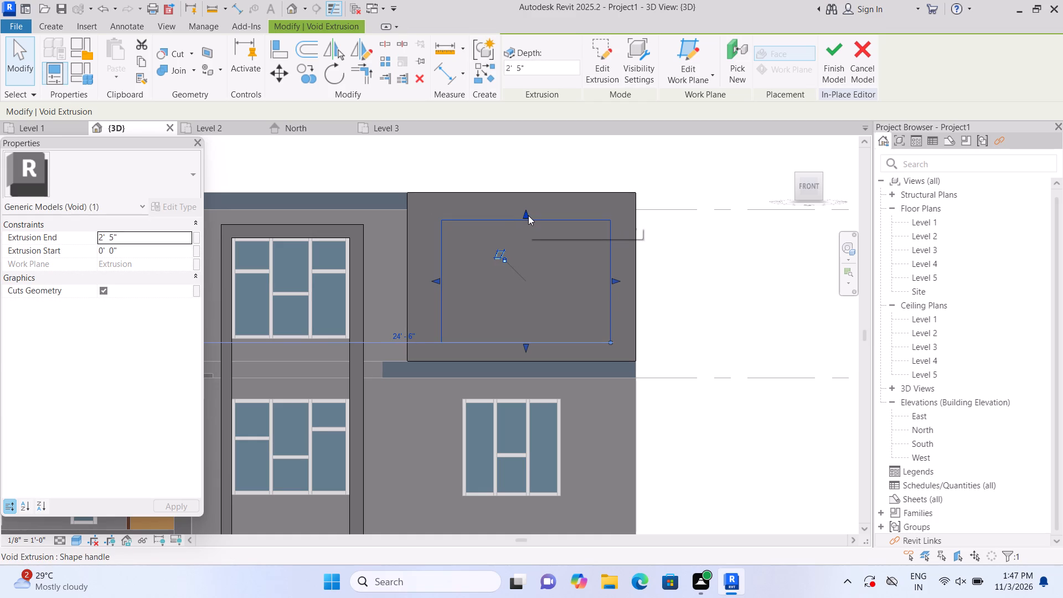
triple_click(526, 213)
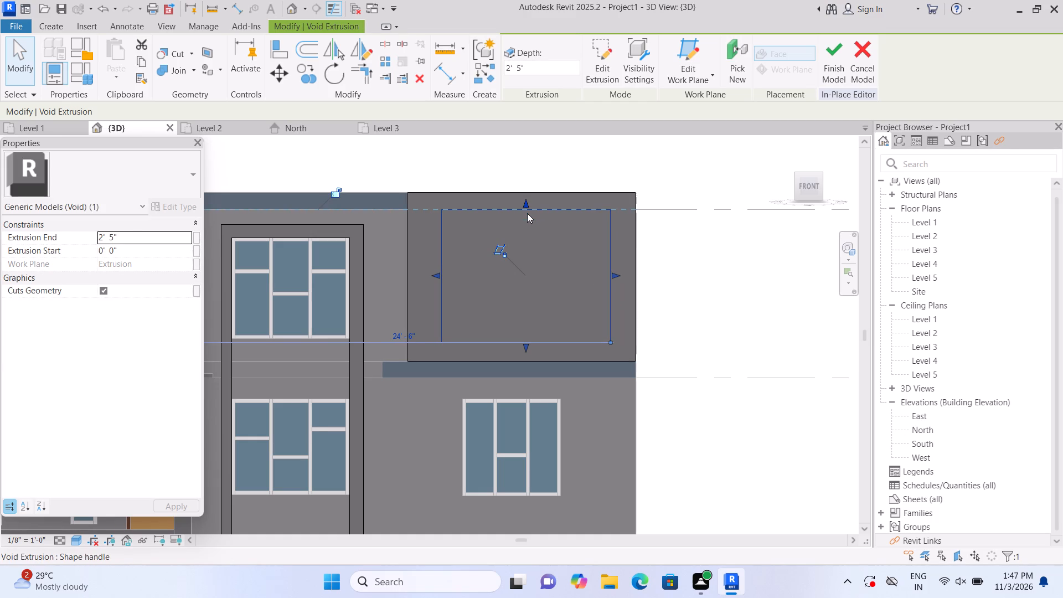
drag(527, 203, 528, 210)
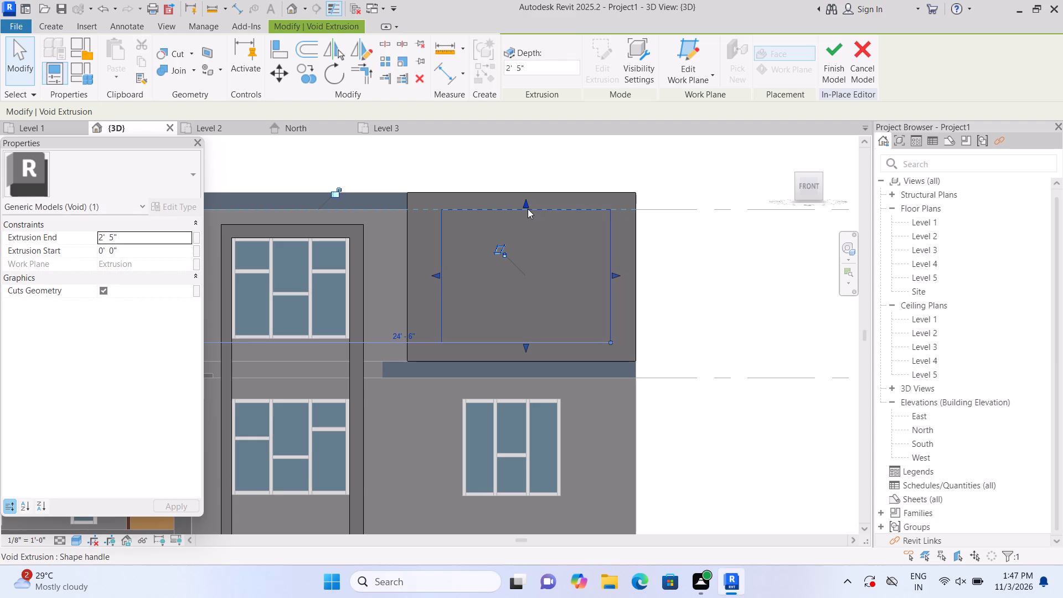
drag(524, 203, 527, 212)
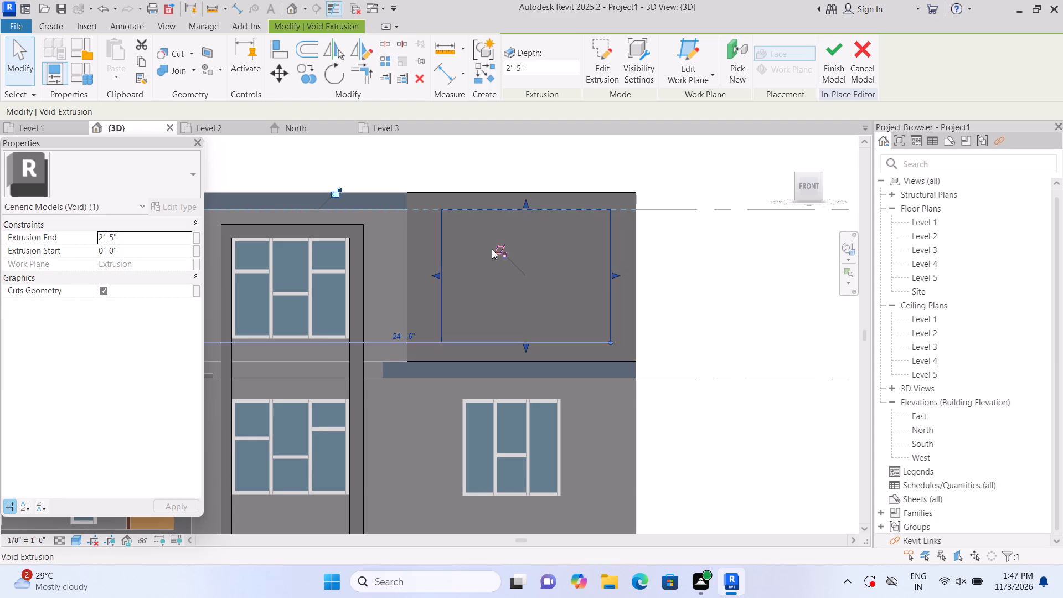
click(438, 276)
click(438, 274)
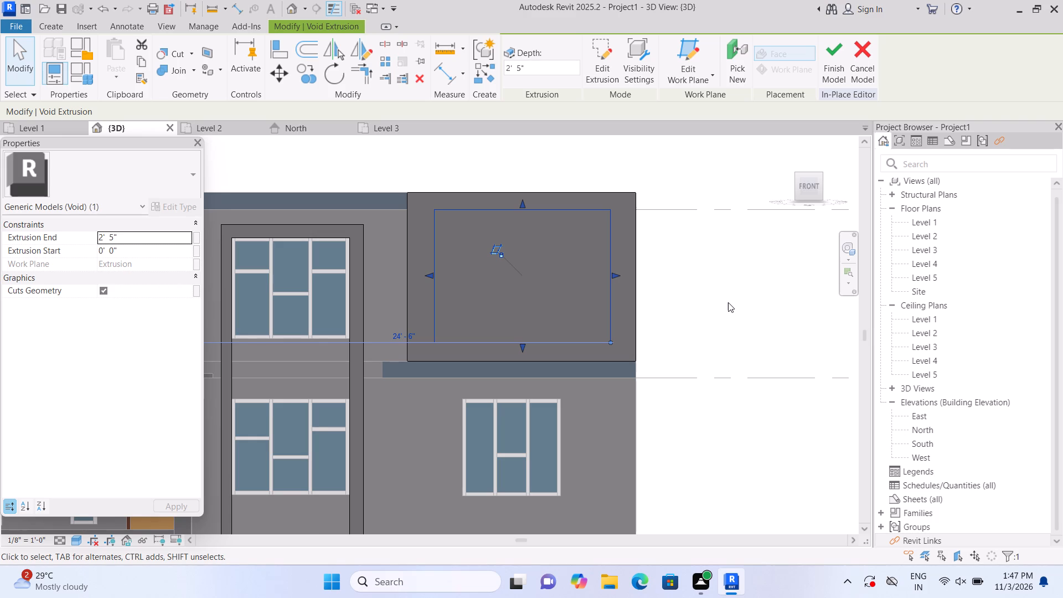
scroll(728, 302, up, 1)
middle_drag(730, 303, 763, 299)
middle_drag(405, 377, 434, 383)
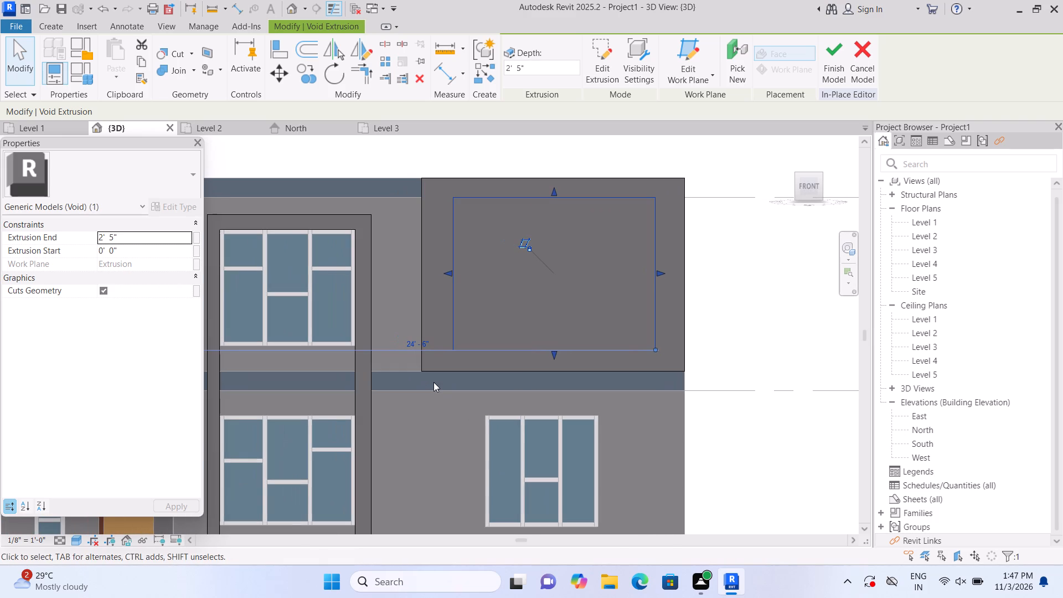
click(731, 332)
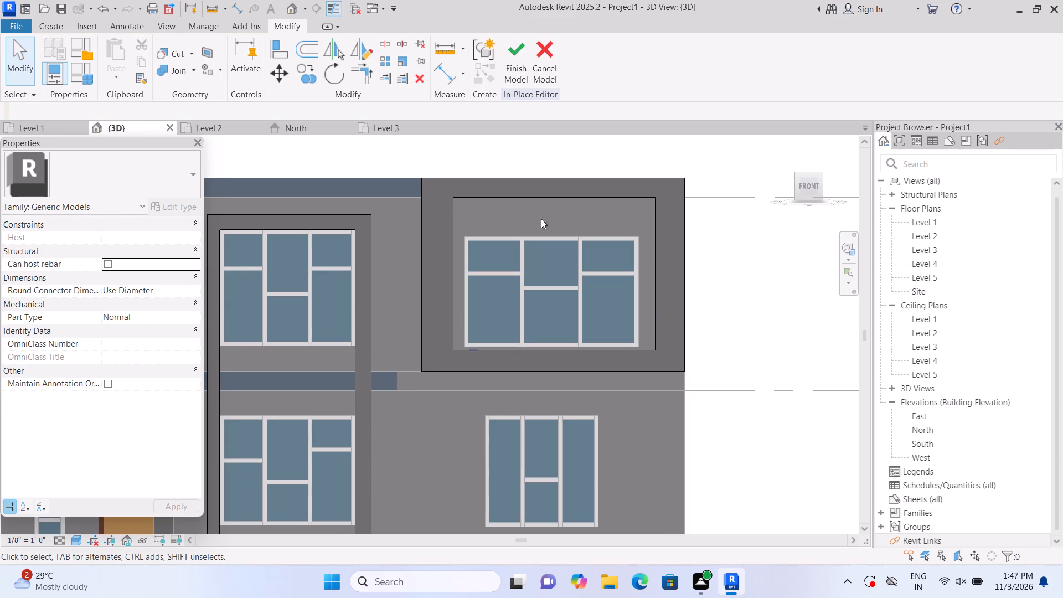
Lower the void's top edge slightly to leave a thicker band along the top of the corner block.
click(525, 196)
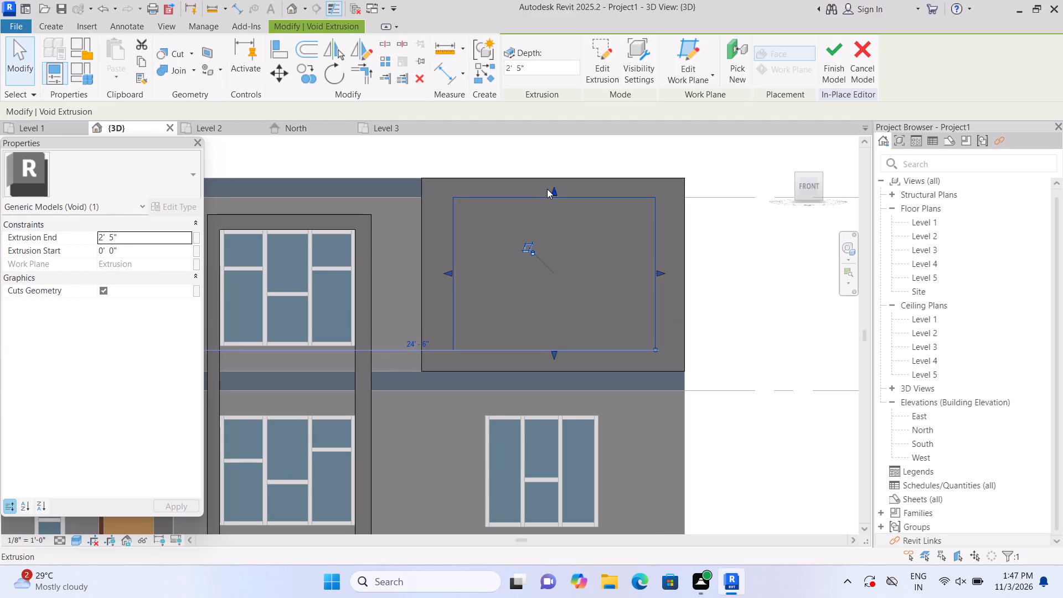
drag(554, 188, 557, 204)
click(557, 204)
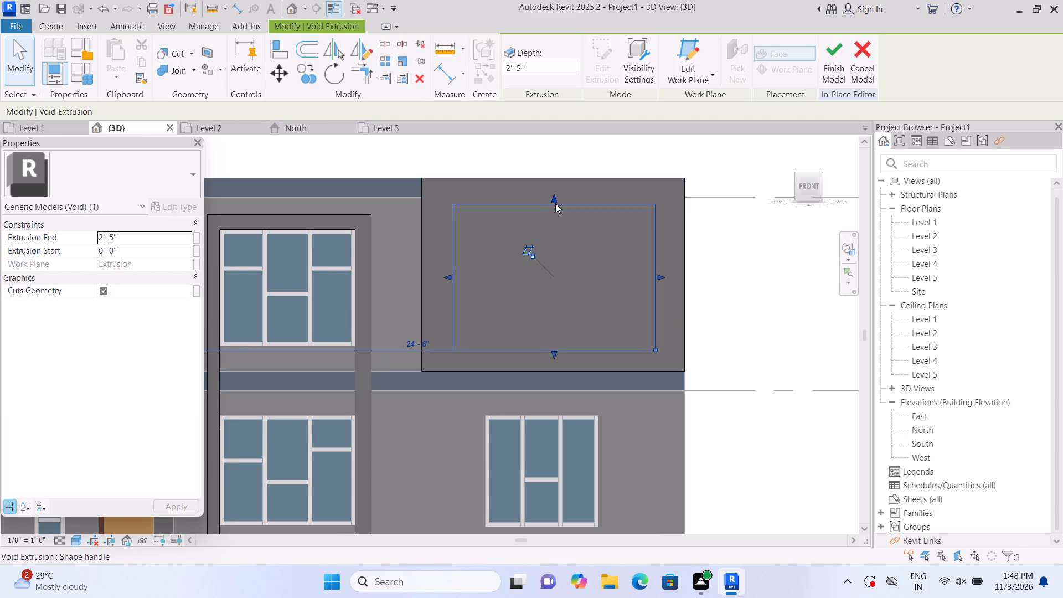
click(741, 247)
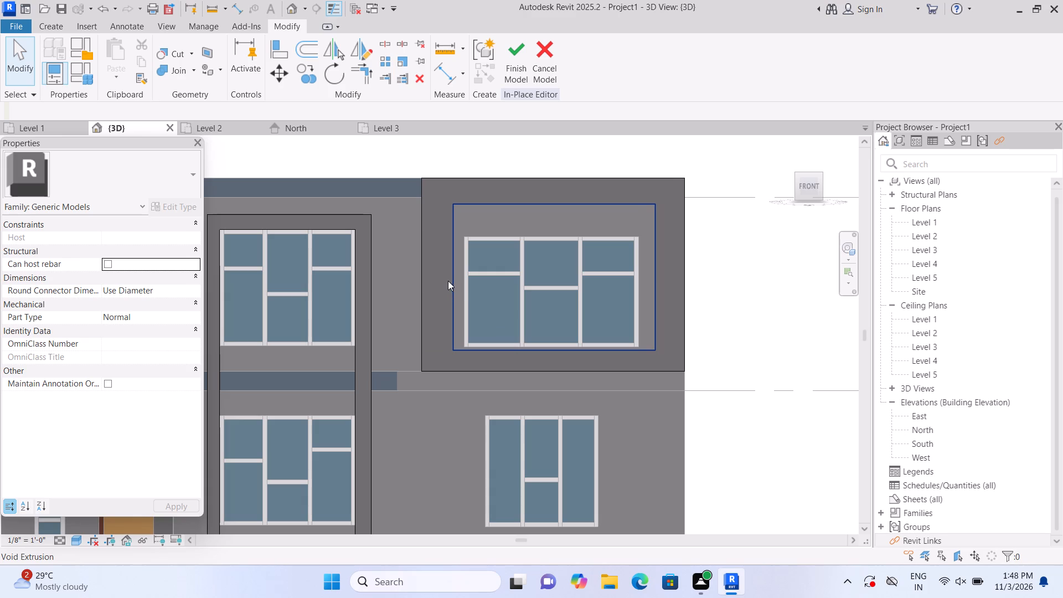
Stretch the solid block's left edge toward the central window frame, to the 11'-6" dimension.
click(421, 285)
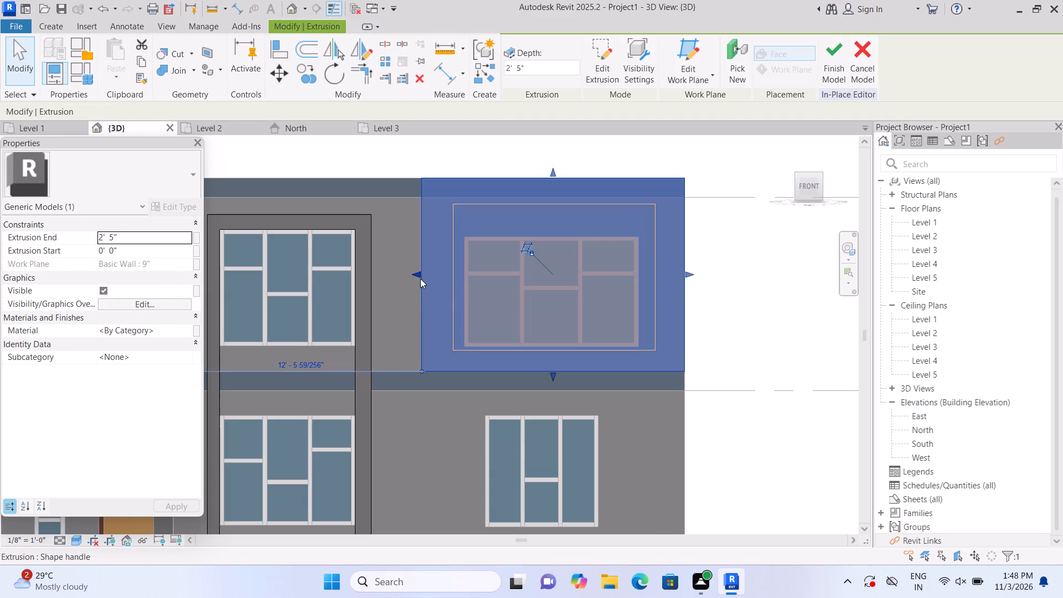
drag(417, 274, 410, 274)
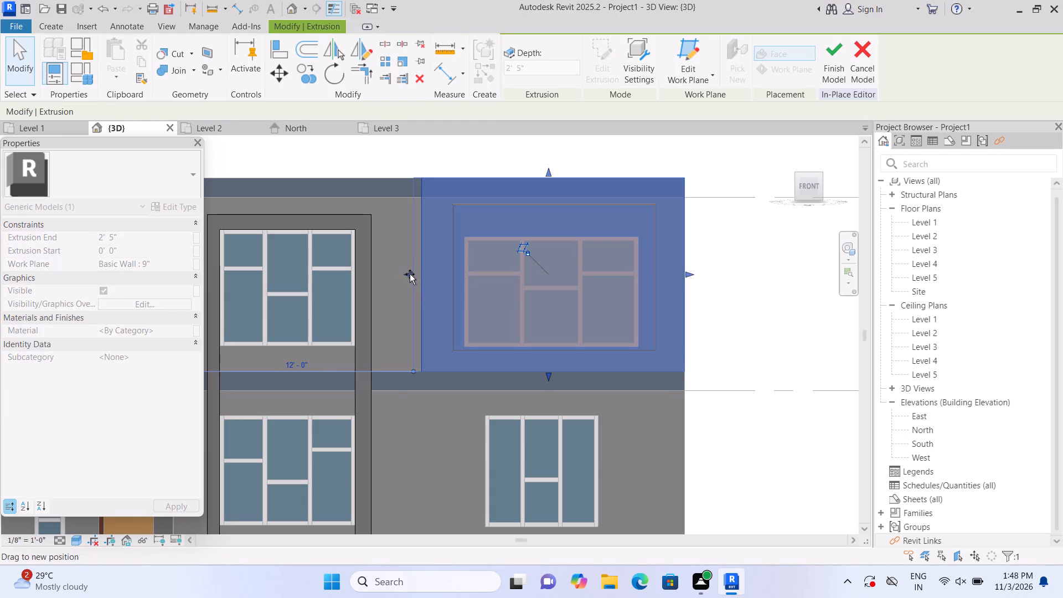
drag(410, 274, 407, 275)
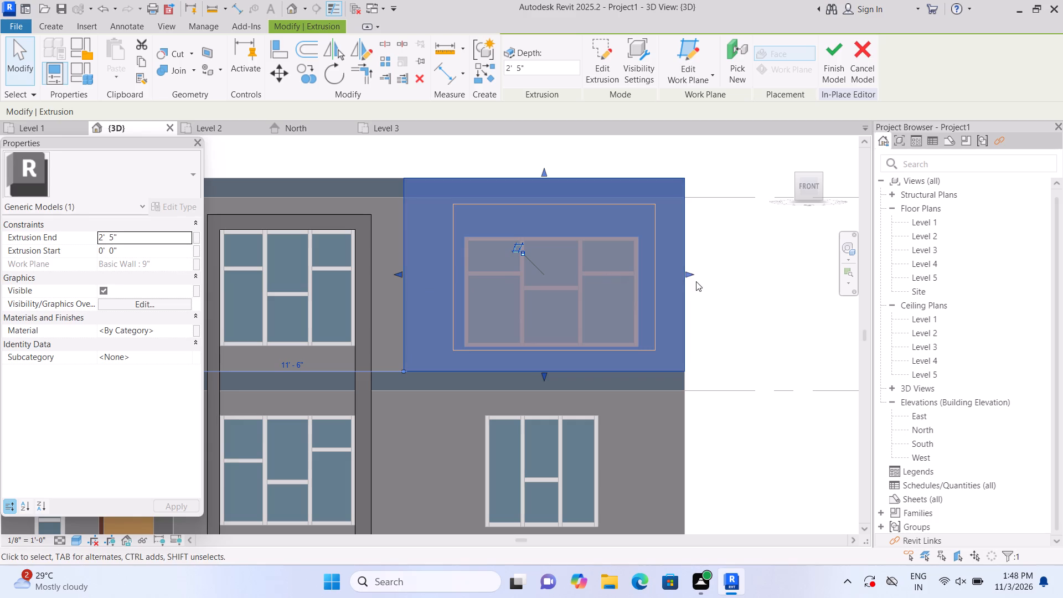
double_click(718, 279)
Stretch the void's left edge outward to follow the widened block, keeping a frame border similar to the opposite side.
click(454, 278)
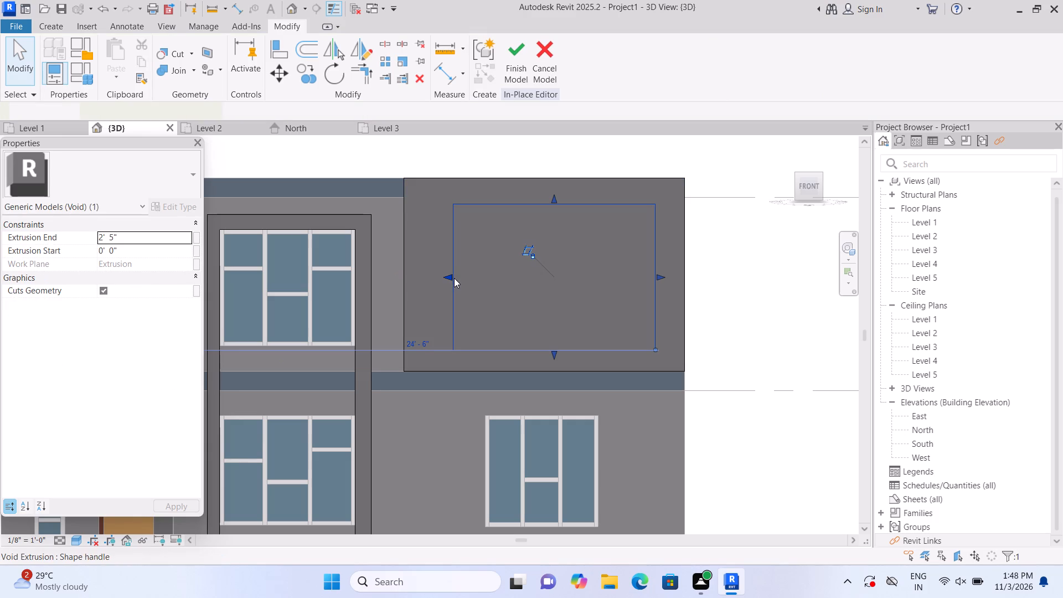
drag(444, 276, 430, 280)
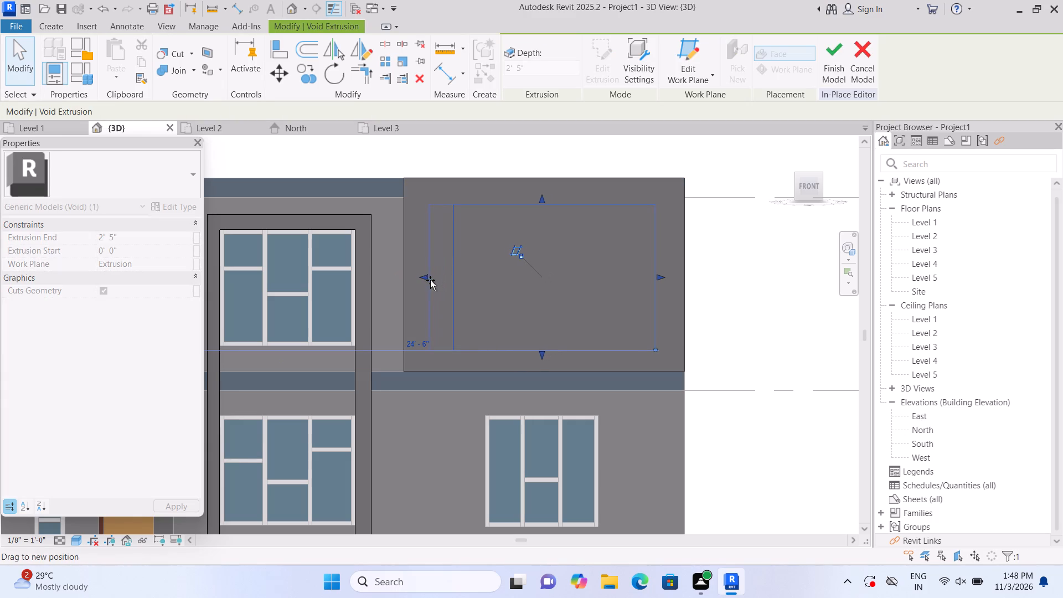
drag(430, 280, 436, 282)
click(436, 282)
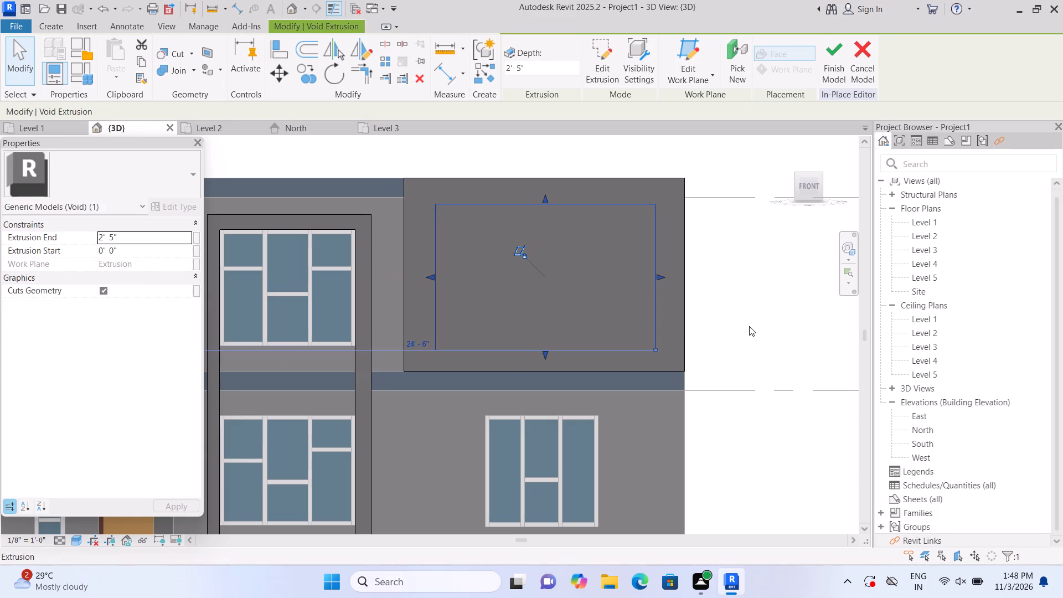
click(751, 326)
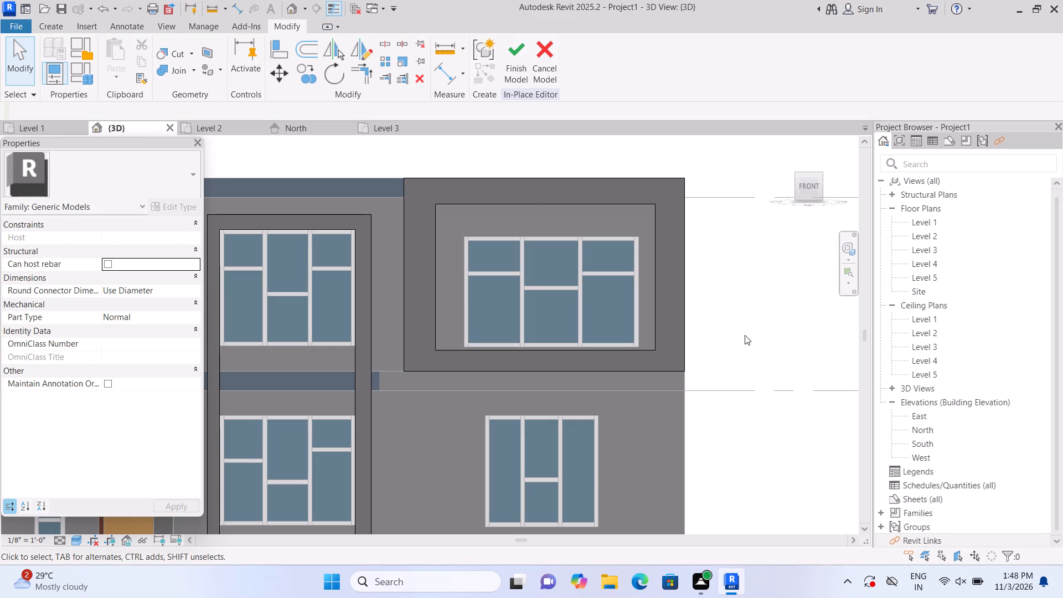
Stretch the solid block's bottom edge slightly downward below the upper corner window.
scroll(671, 358, up, 1)
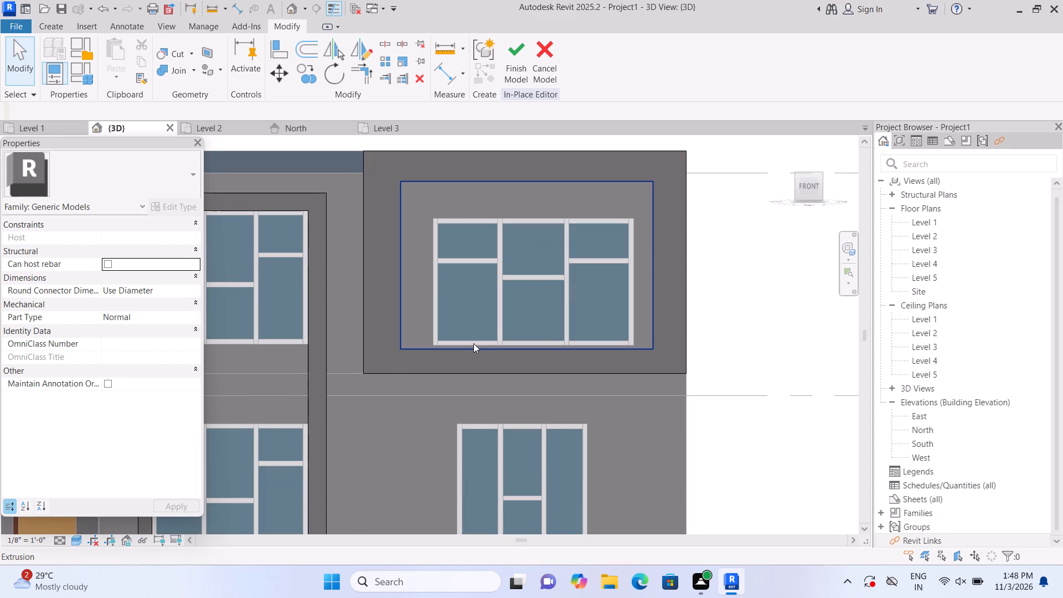
click(489, 367)
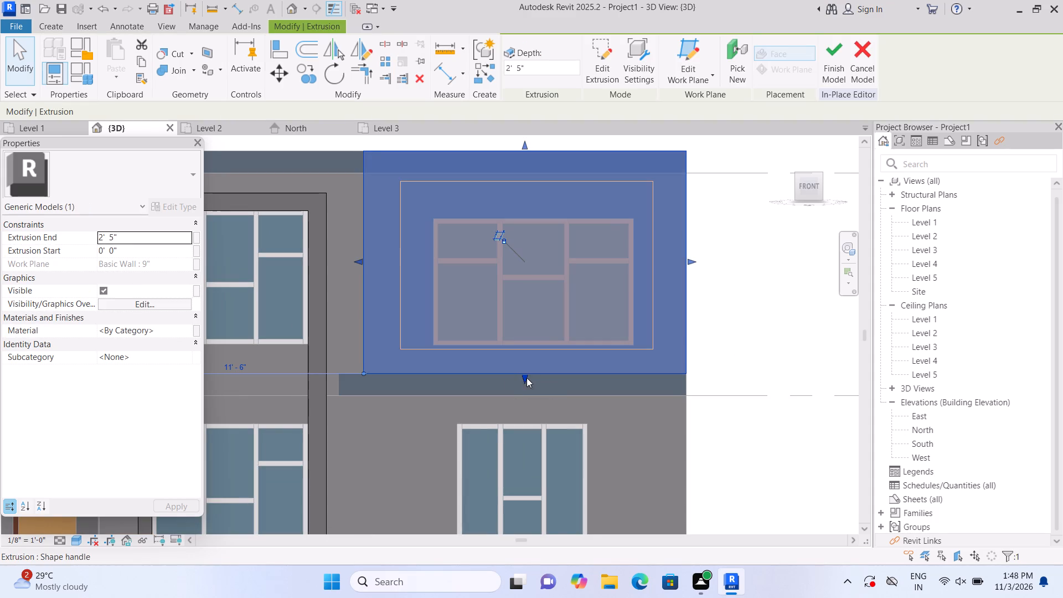
drag(524, 375, 526, 383)
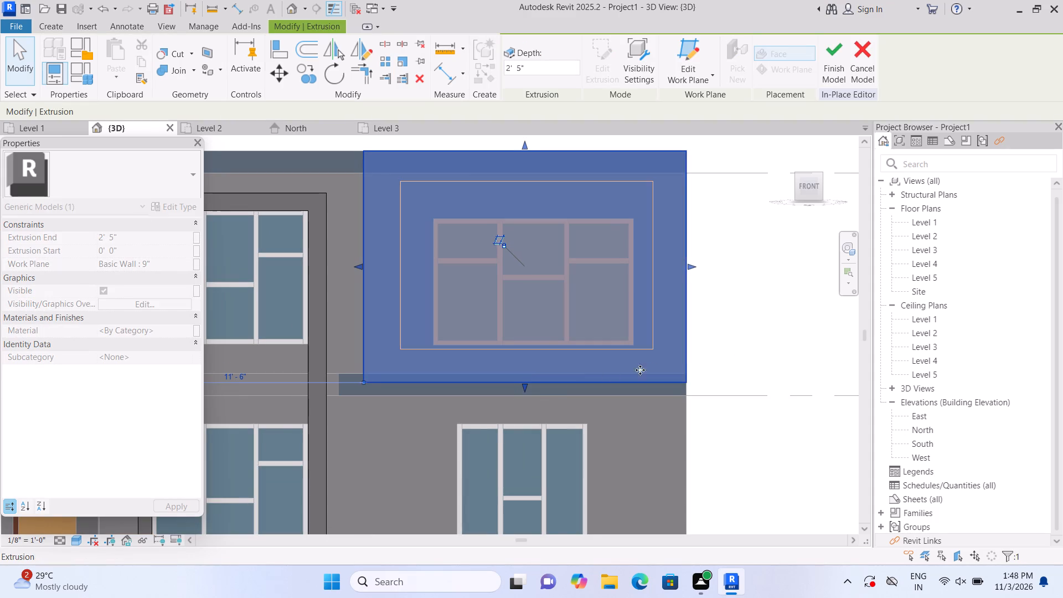
double_click(719, 356)
Adjust the void's bottom edge to just below the window sill, leaving a border along the block's base similar to the other sides.
click(535, 348)
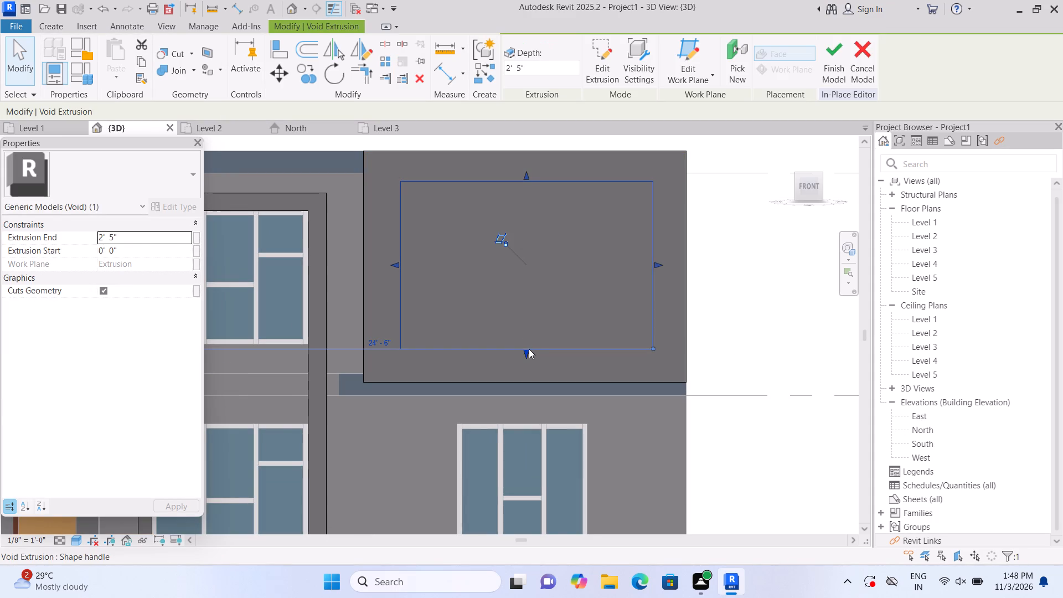
drag(527, 351, 529, 364)
double_click(529, 364)
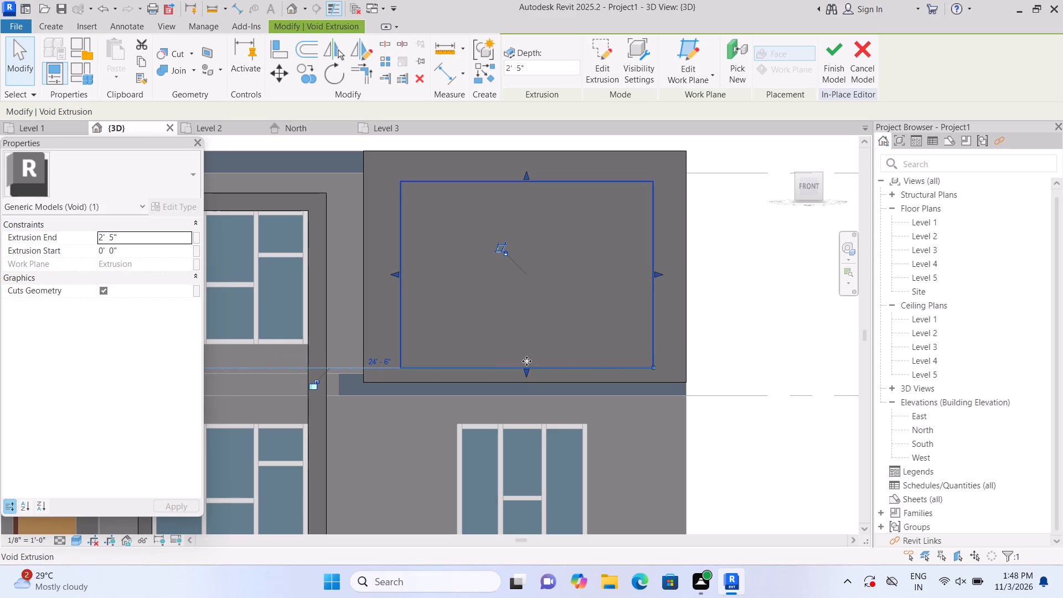
click(692, 358)
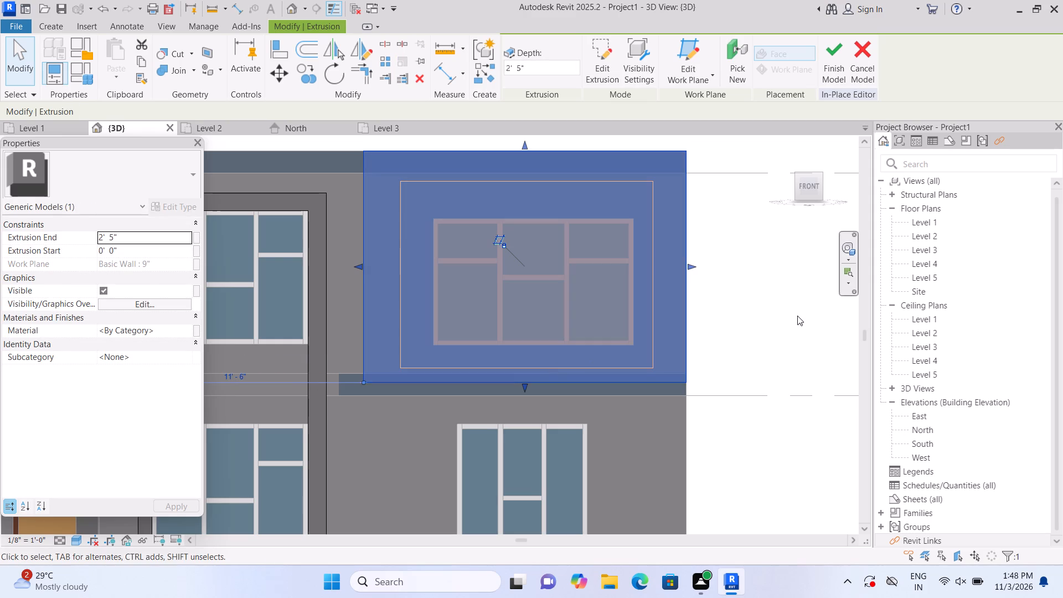
click(797, 316)
click(553, 363)
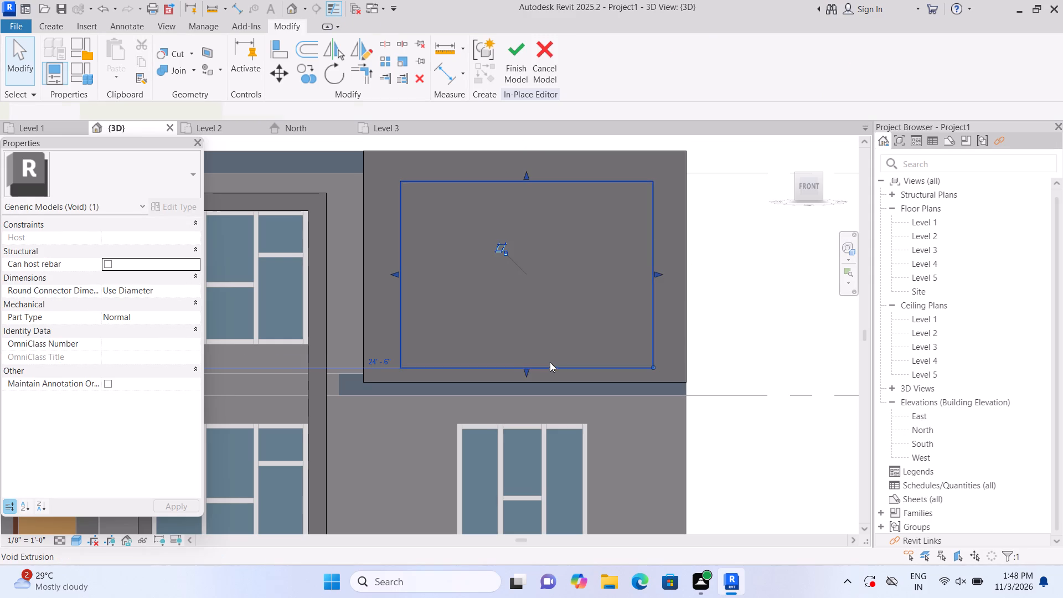
drag(526, 364, 527, 359)
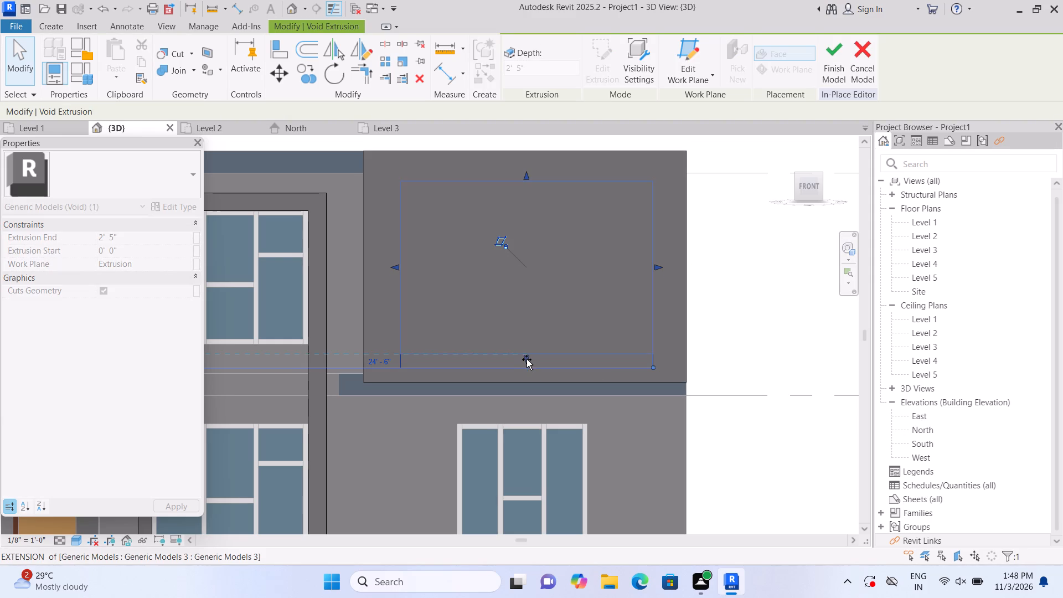
drag(527, 359, 527, 359)
click(748, 349)
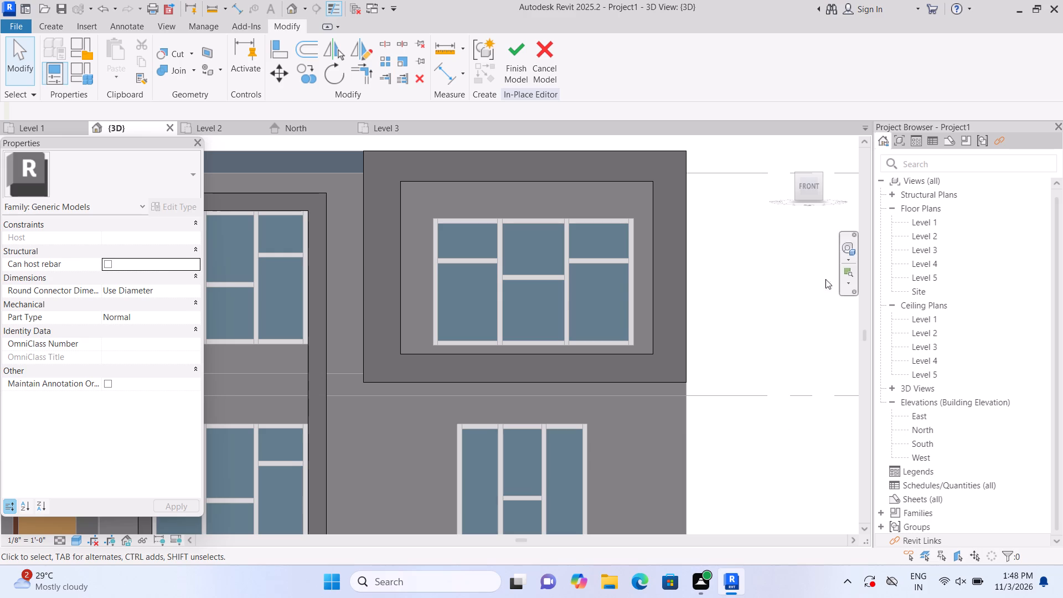
Examine the projecting box frame and the whole front facade in the home isometric view.
click(785, 145)
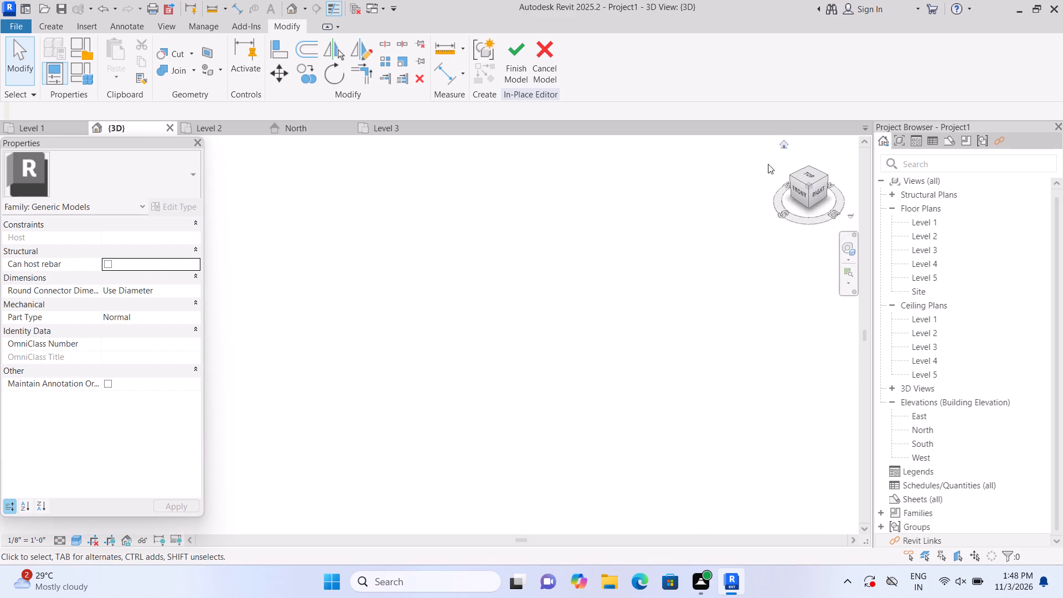
scroll(228, 405, up, 8)
middle_drag(248, 402, 333, 470)
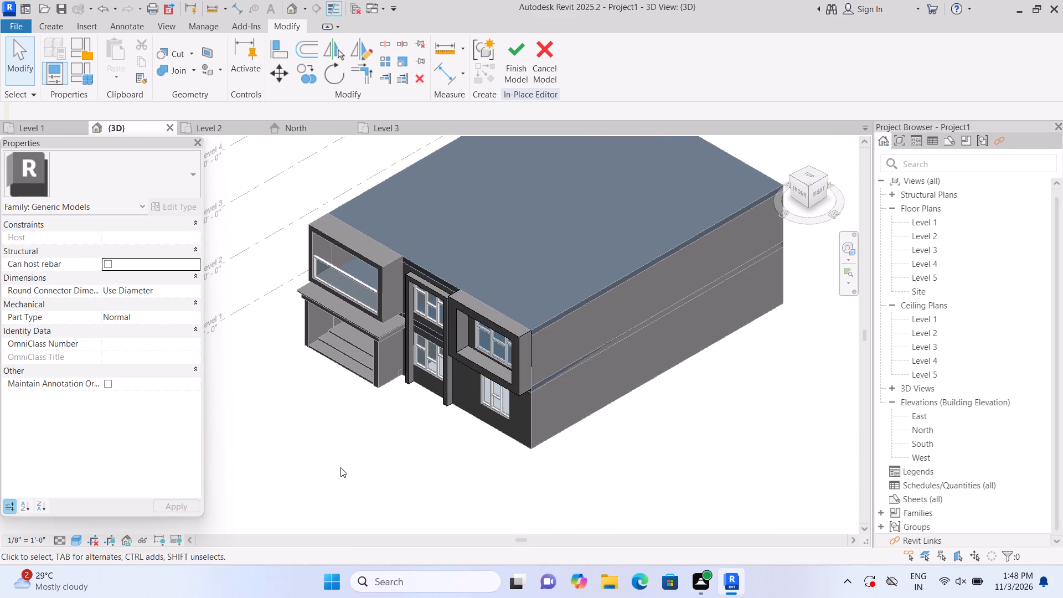
middle_drag(418, 475, 398, 471)
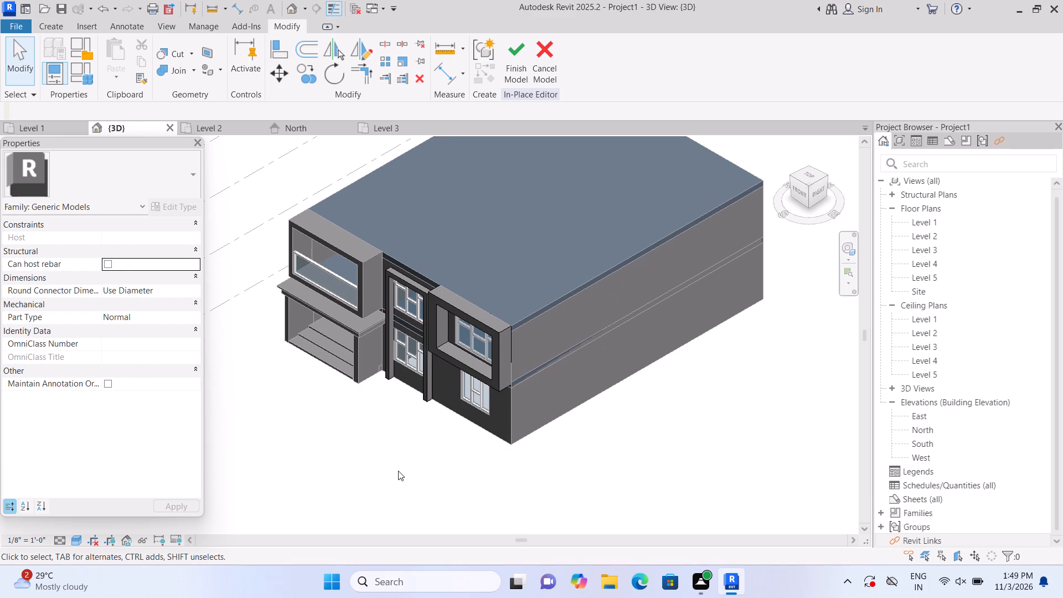
Create an extrusion on the box frame's top face from a 14'-6" rectangle about 5 5/8" wide along its front edge.
scroll(376, 390, up, 1)
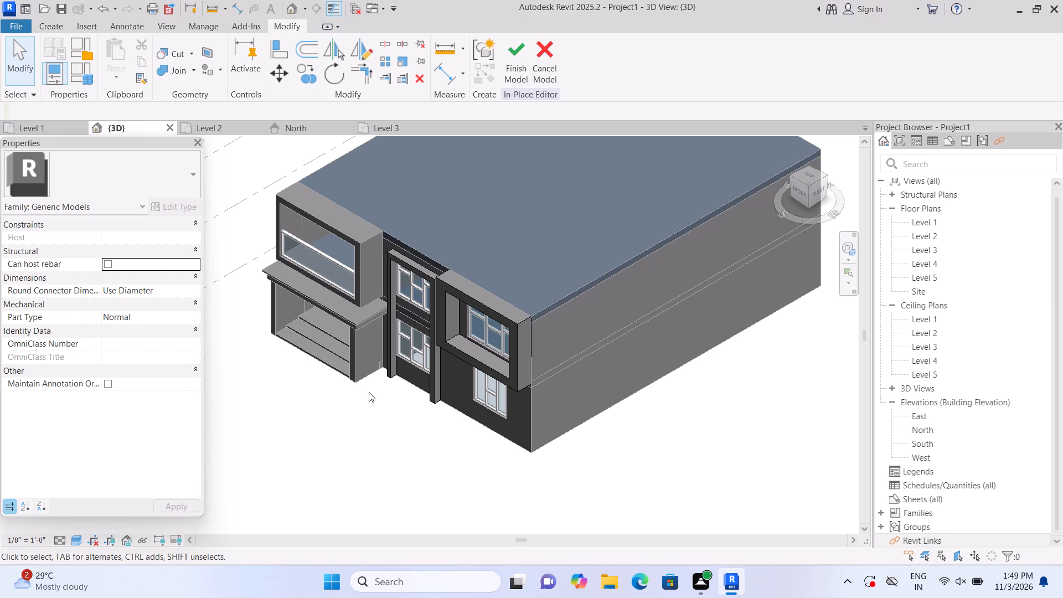
scroll(448, 351, up, 8)
scroll(441, 416, down, 2)
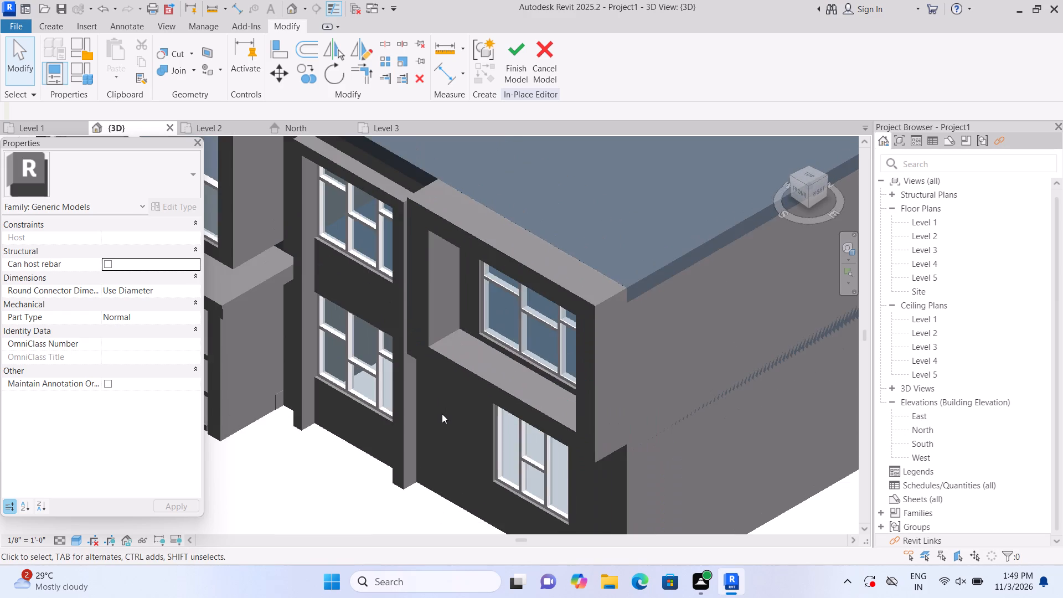
scroll(442, 414, down, 3)
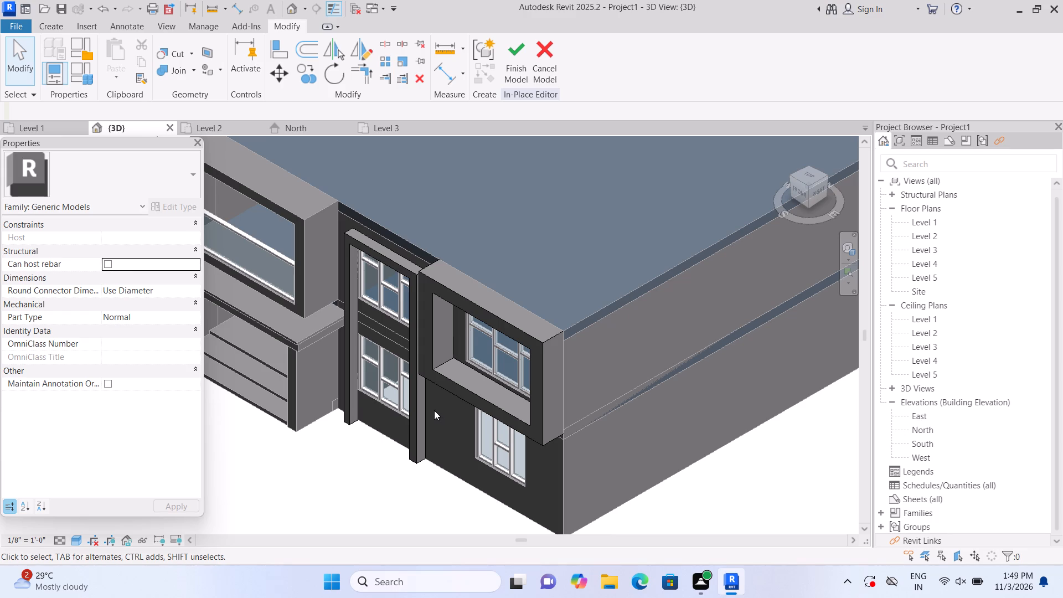
scroll(434, 410, up, 2)
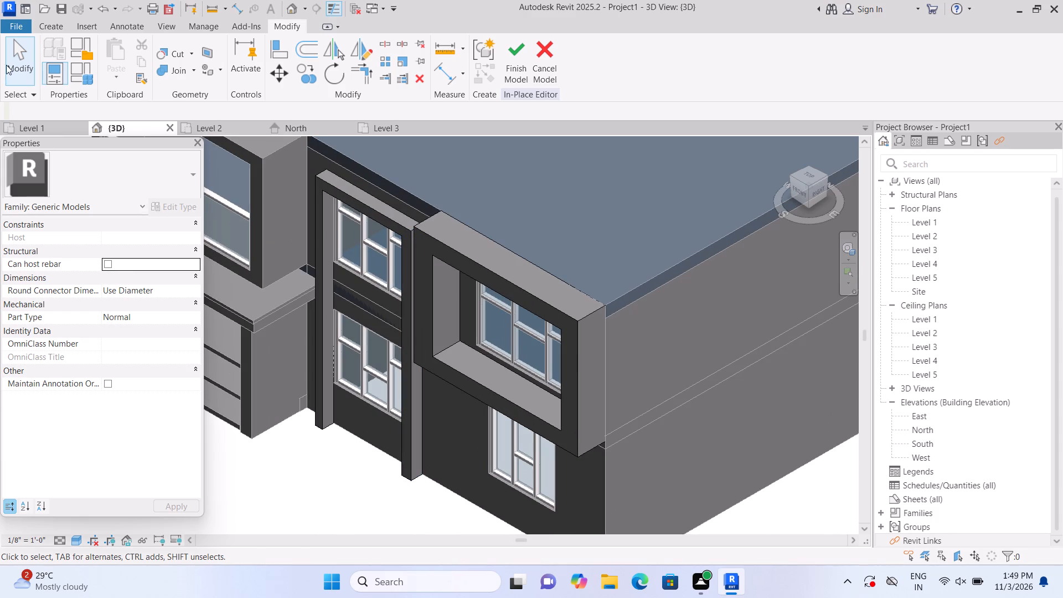
click(50, 29)
click(122, 74)
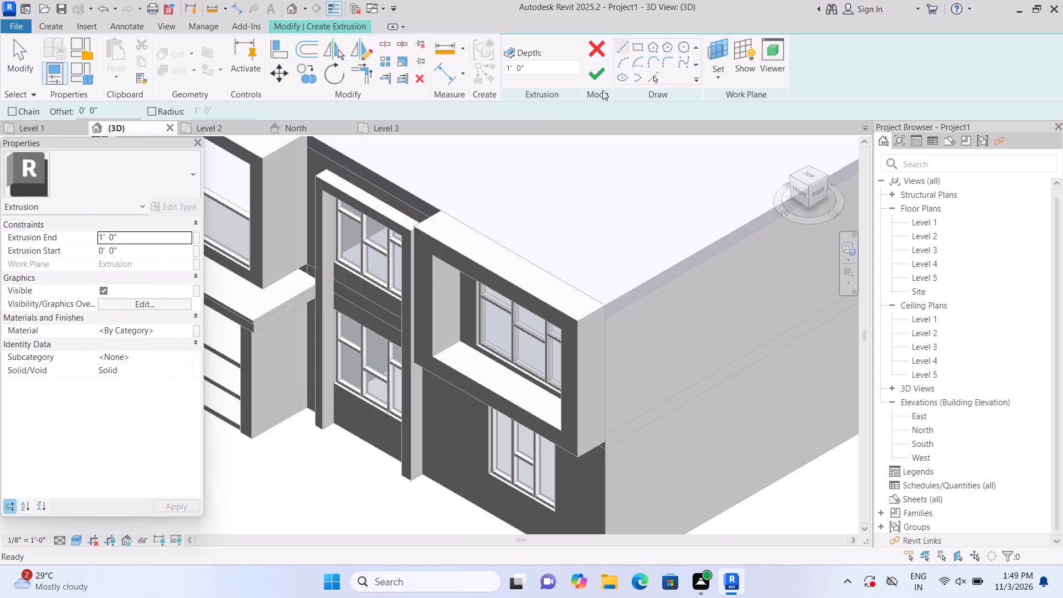
double_click(721, 76)
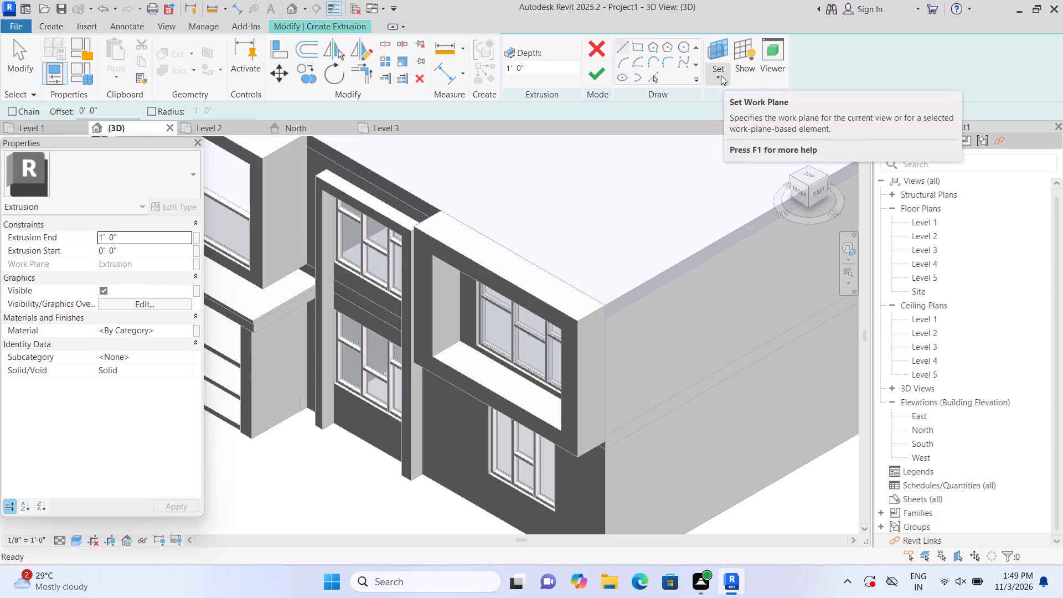
double_click(721, 75)
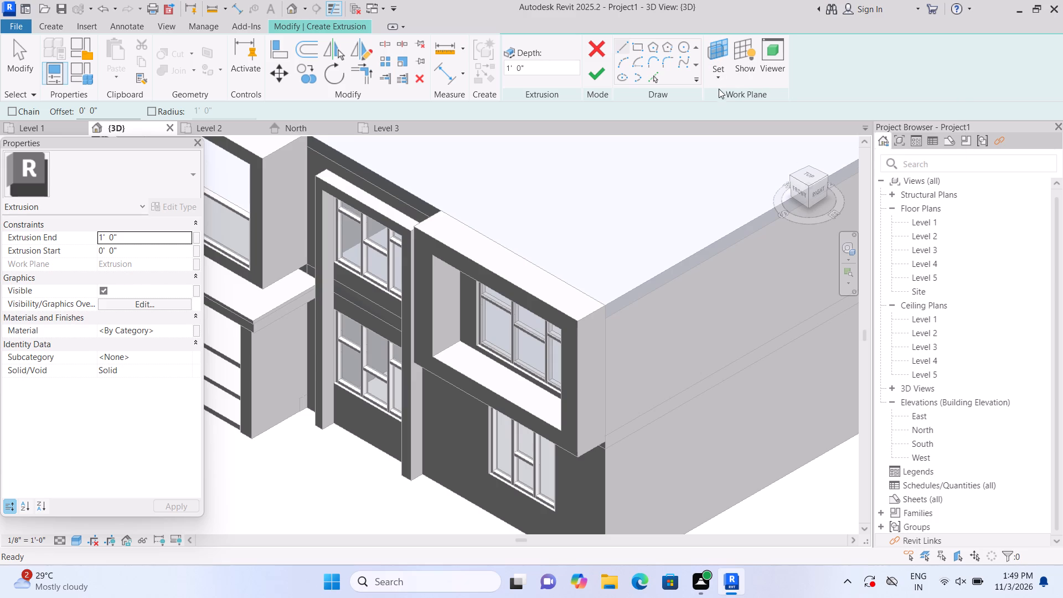
click(715, 79)
click(724, 131)
scroll(517, 330, up, 2)
double_click(521, 262)
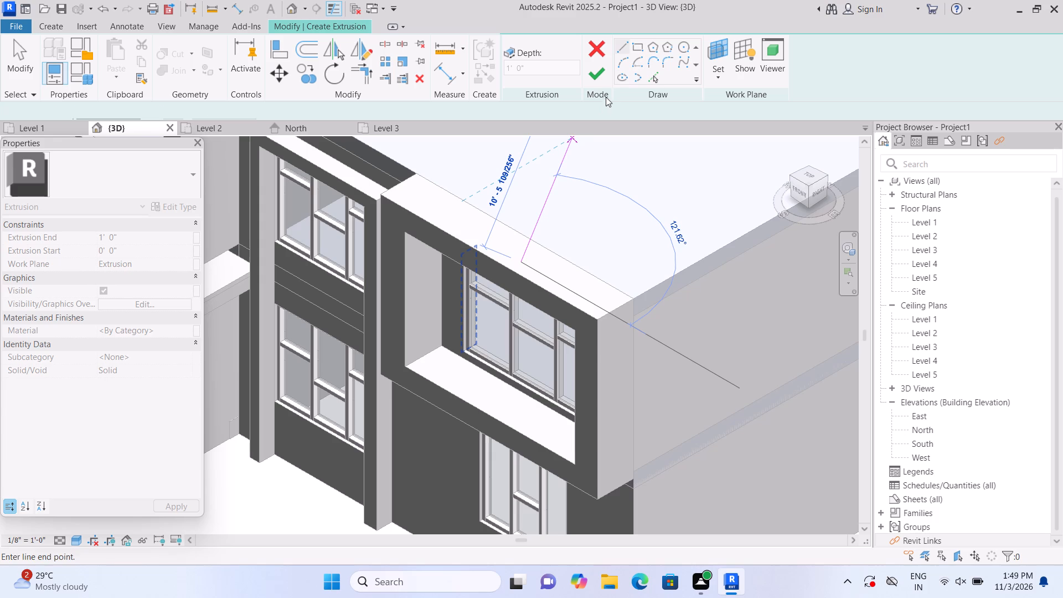
click(633, 50)
scroll(378, 234, up, 1)
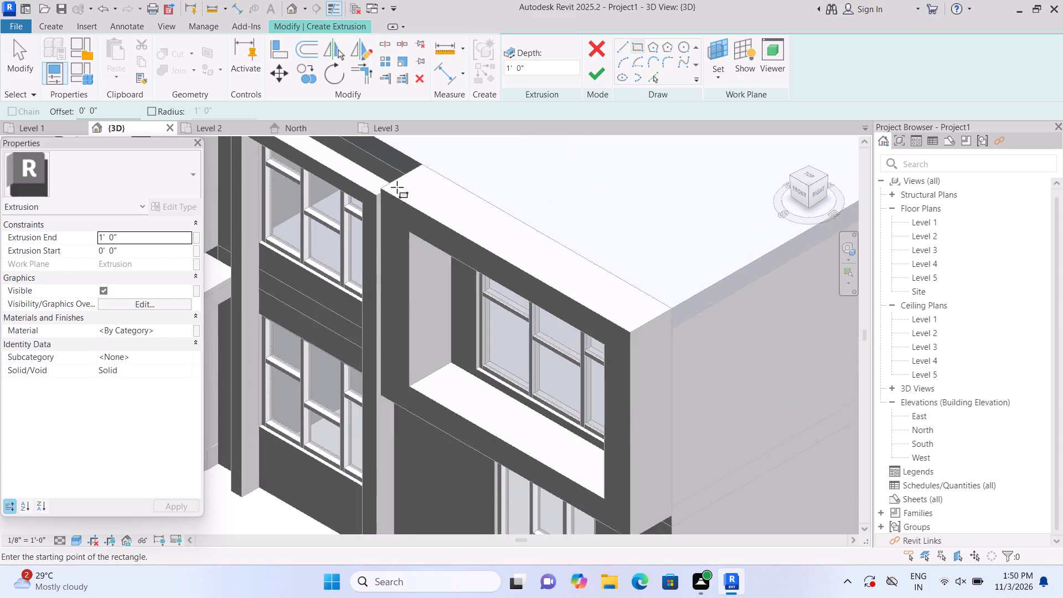
scroll(397, 188, up, 1)
middle_drag(386, 231, 370, 264)
click(367, 223)
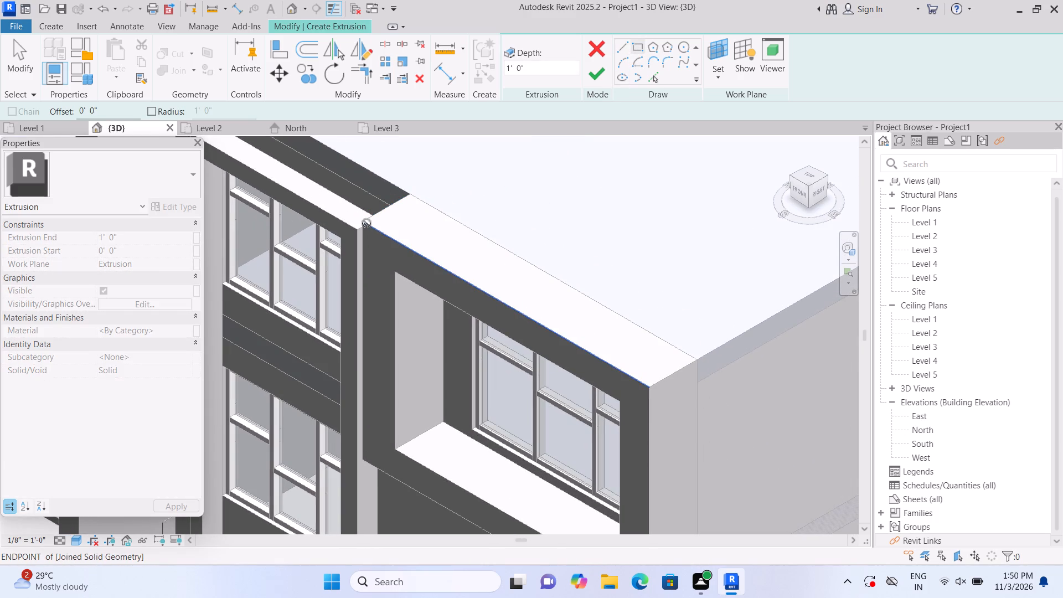
double_click(659, 382)
click(600, 74)
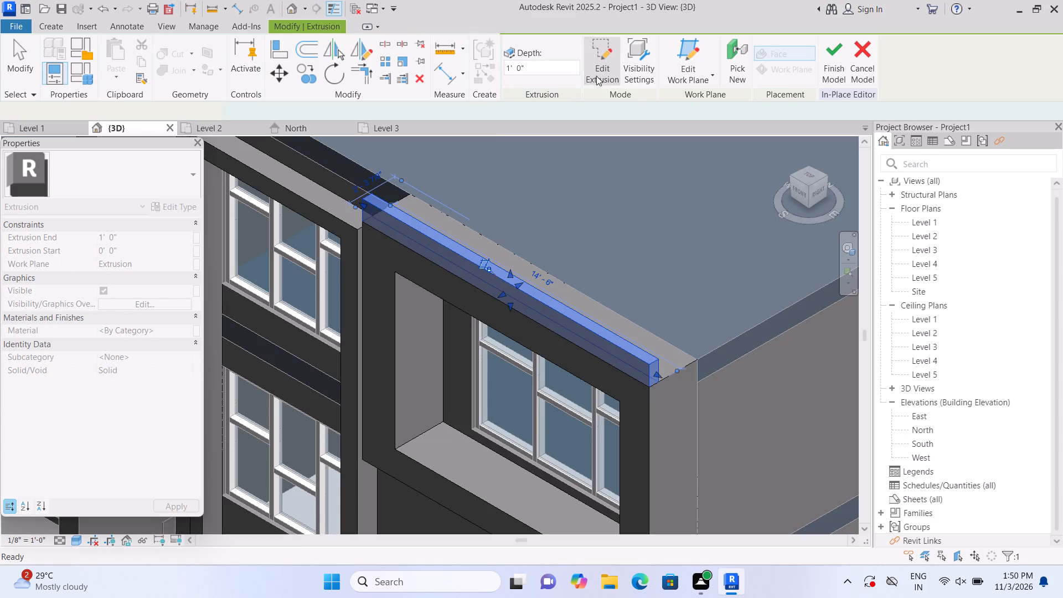
Set the front edge strip's extrusion end to 3".
click(146, 236)
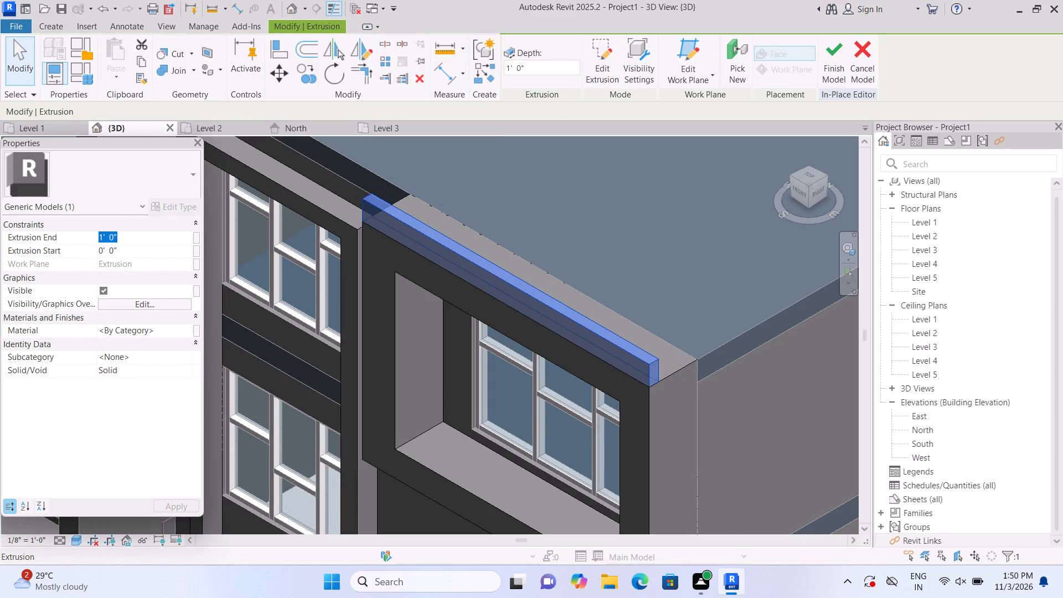
key(BackSpace)
text(3")
key(Return)
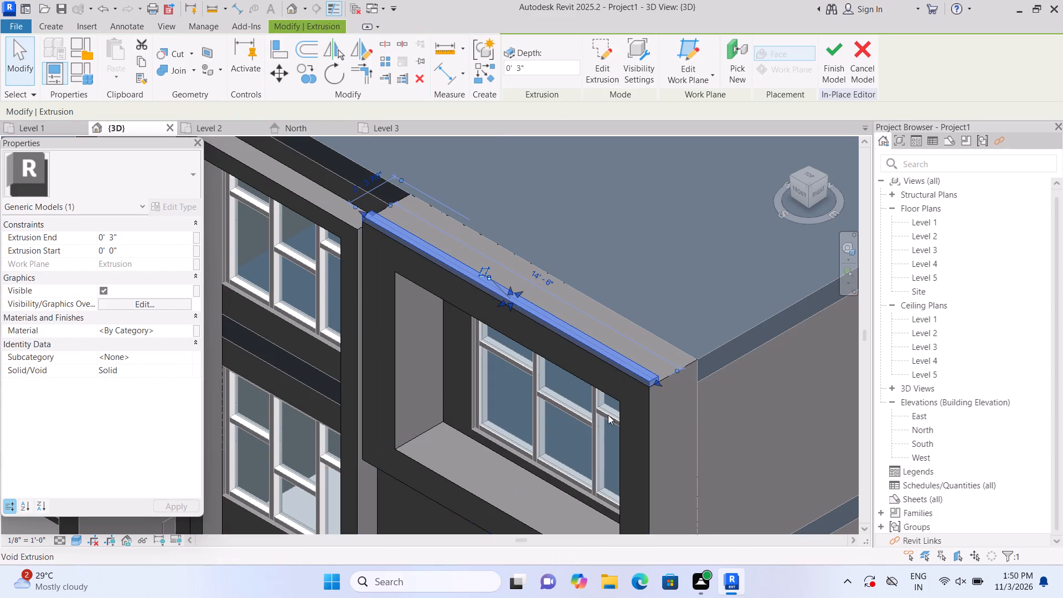
click(766, 444)
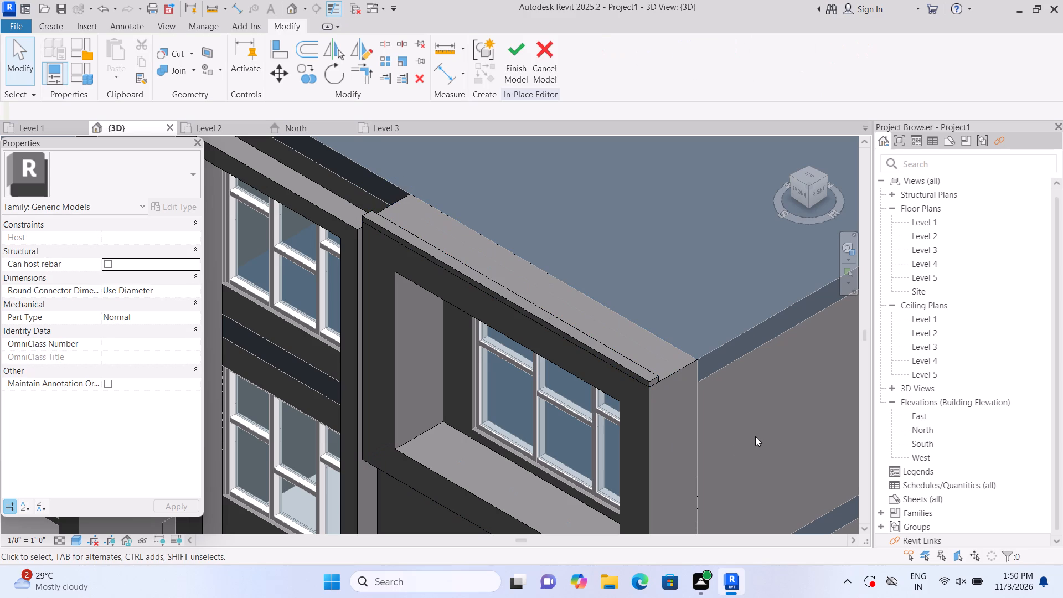
Sketch a second extrusion on the box frame's top face, about 1'-11 3/8" by 4 1/2", from the back corner beside the central windows to the front strip.
middle_drag(757, 437, 740, 450)
middle_drag(632, 311, 692, 523)
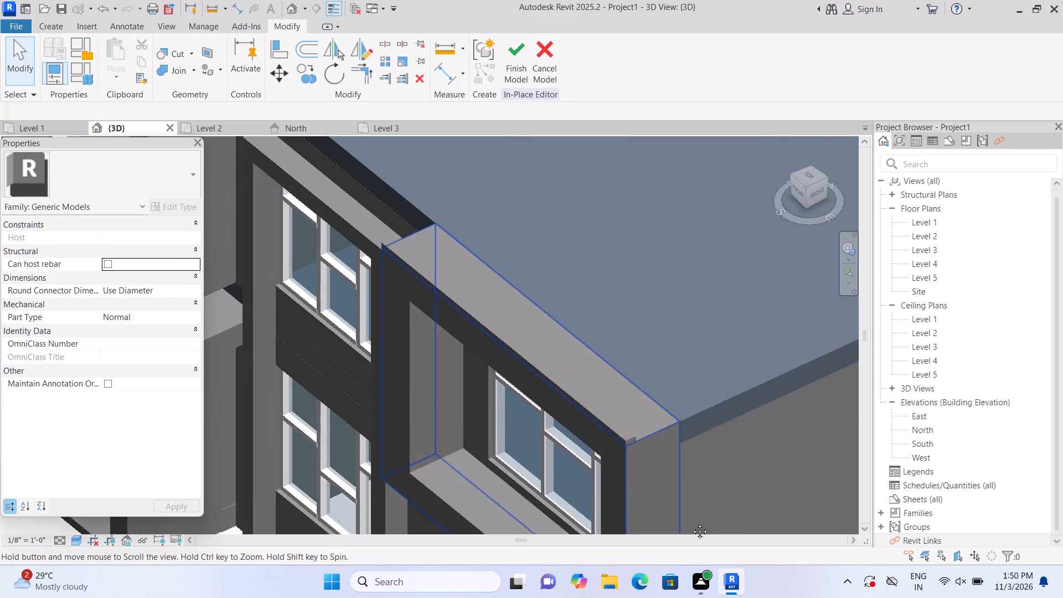
middle_drag(692, 523, 692, 524)
scroll(512, 295, up, 1)
middle_drag(515, 298, 522, 398)
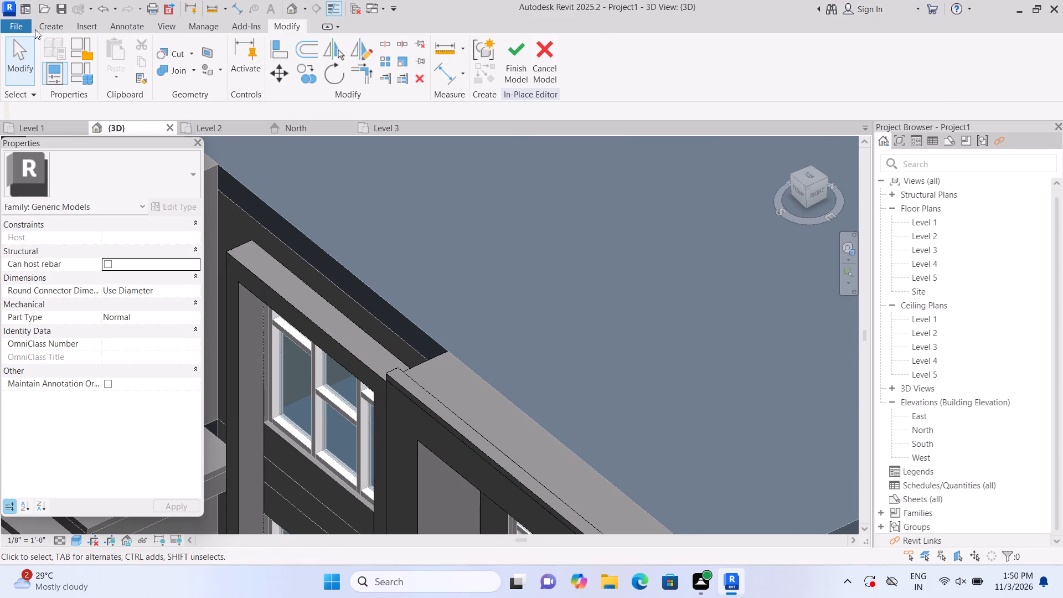
click(41, 25)
double_click(133, 71)
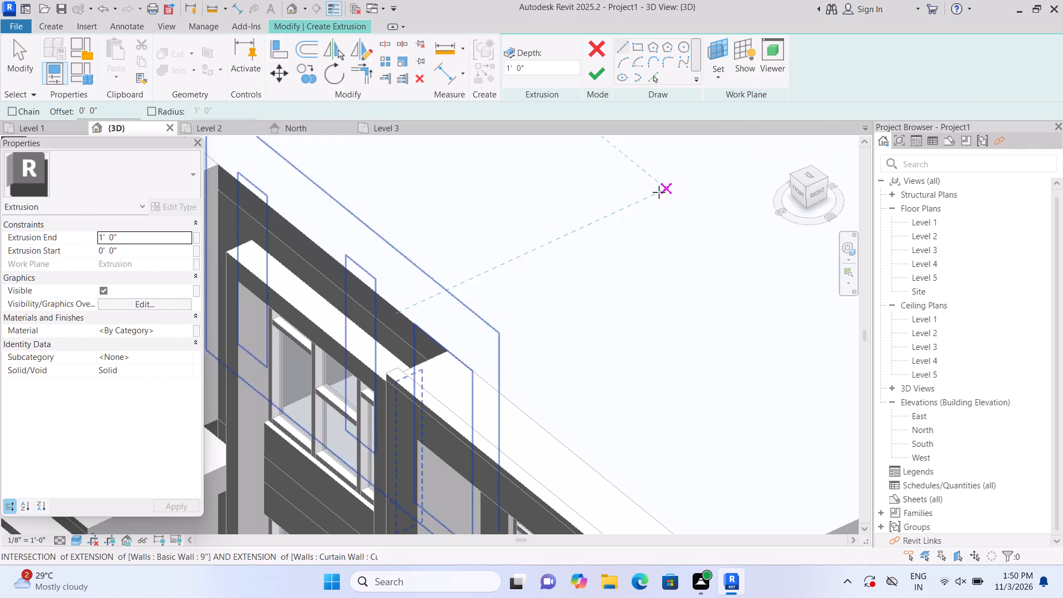
click(725, 84)
double_click(735, 122)
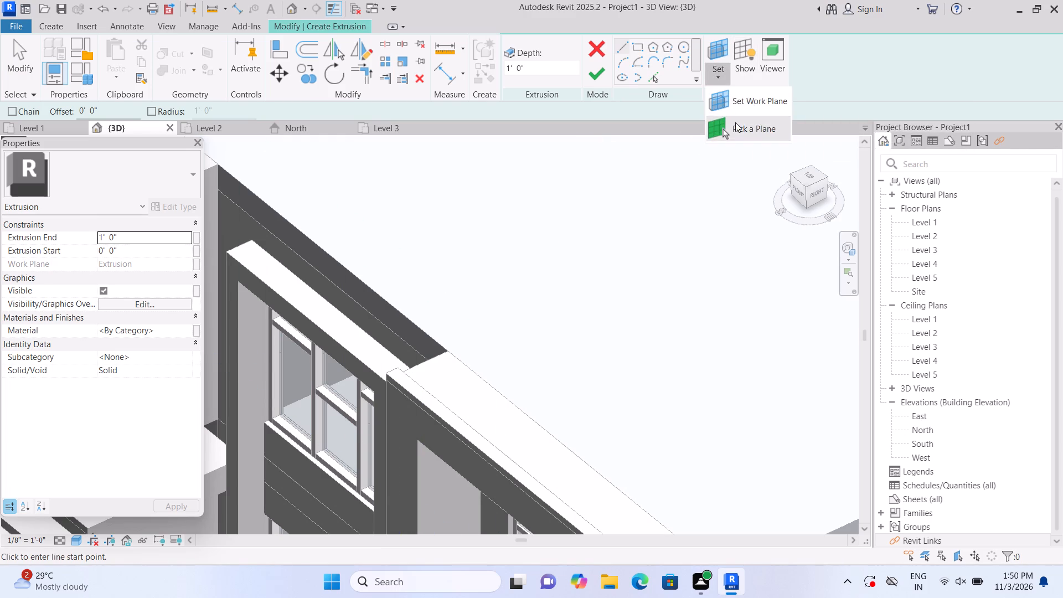
double_click(463, 381)
click(638, 46)
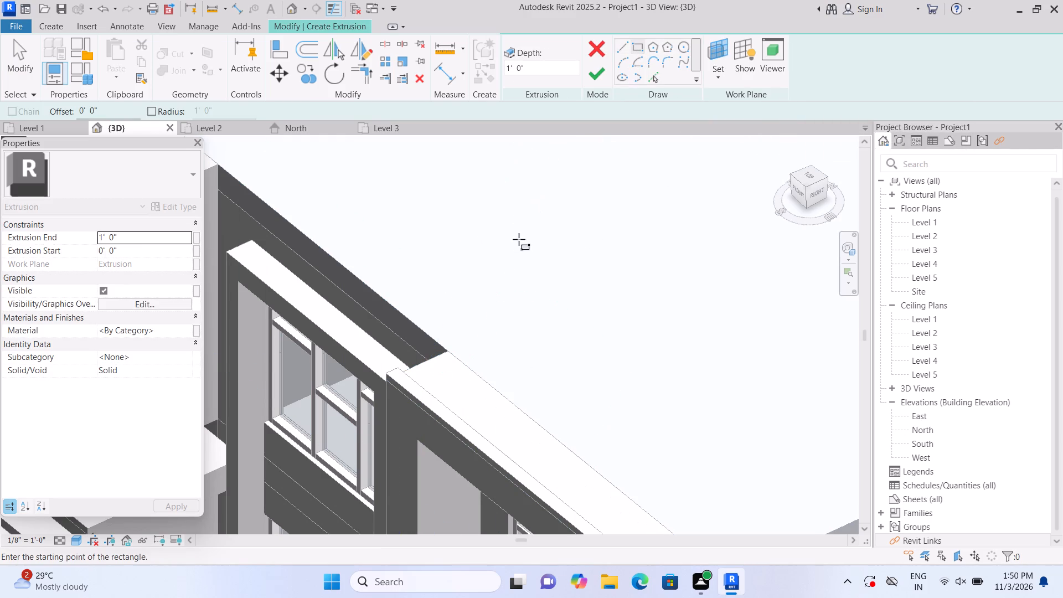
scroll(437, 354, up, 2)
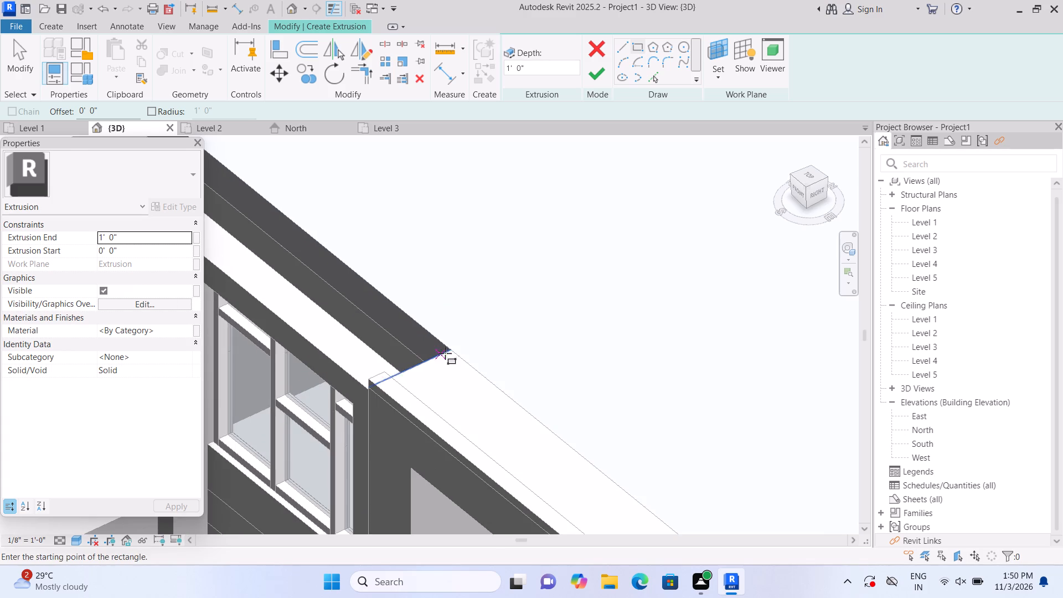
click(447, 349)
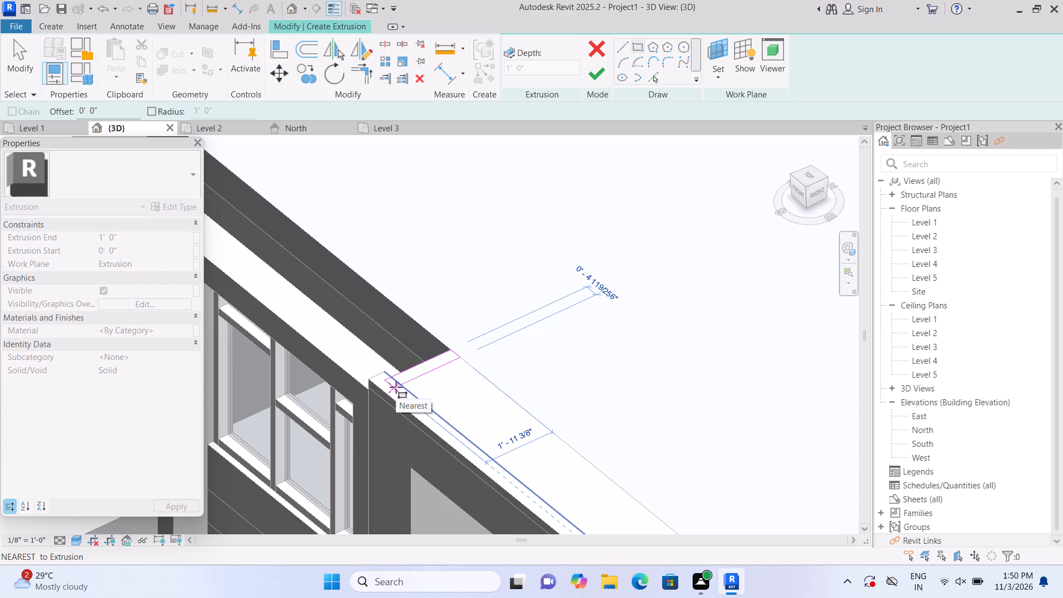
click(396, 387)
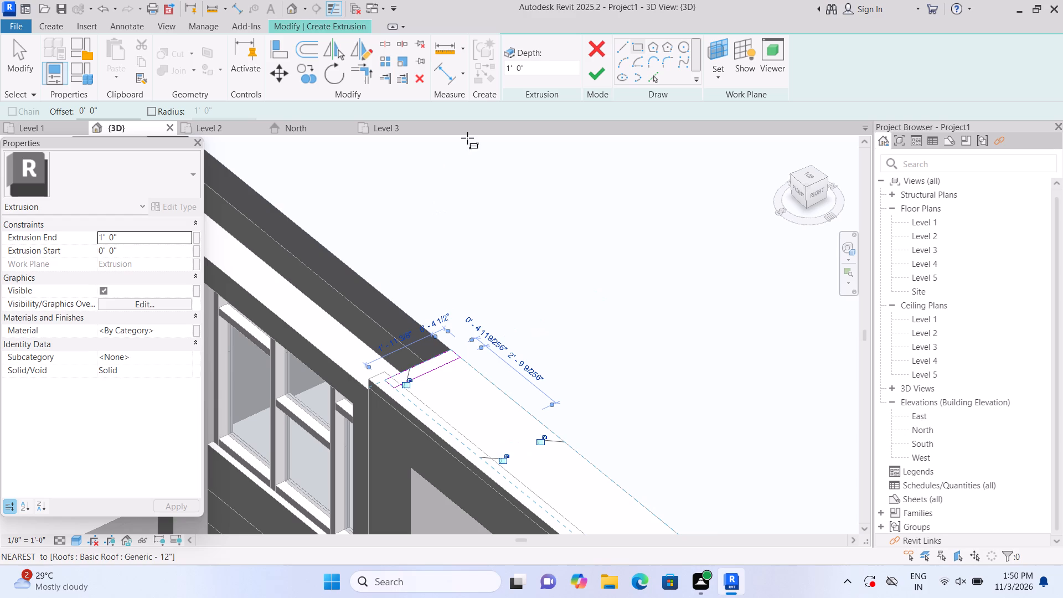
Set the short side strip's extrusion end to 3" and finish the extrusion.
click(172, 238)
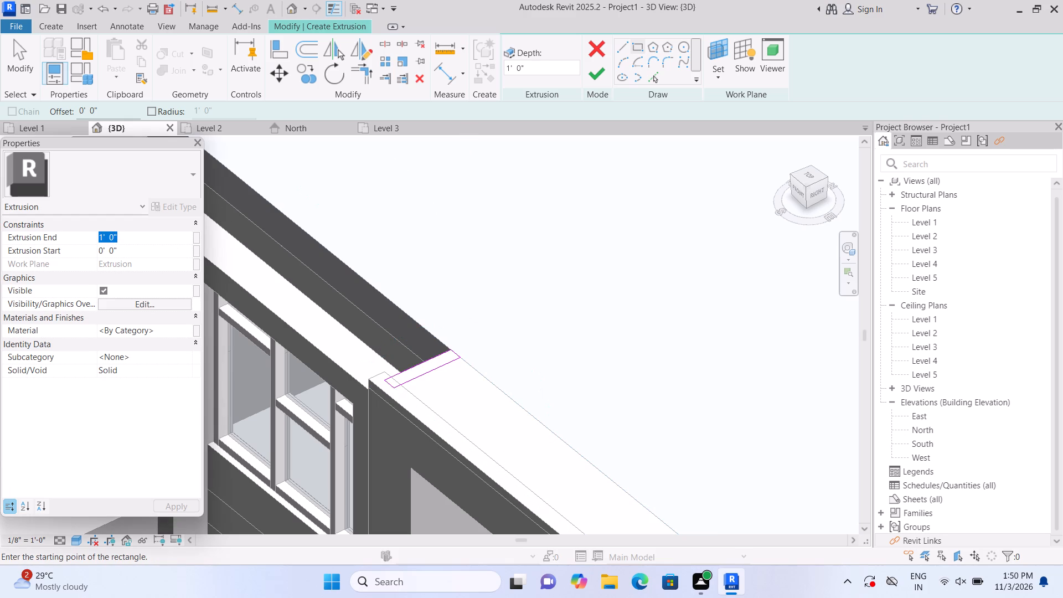
key(BackSpace)
text(3")
key(Return)
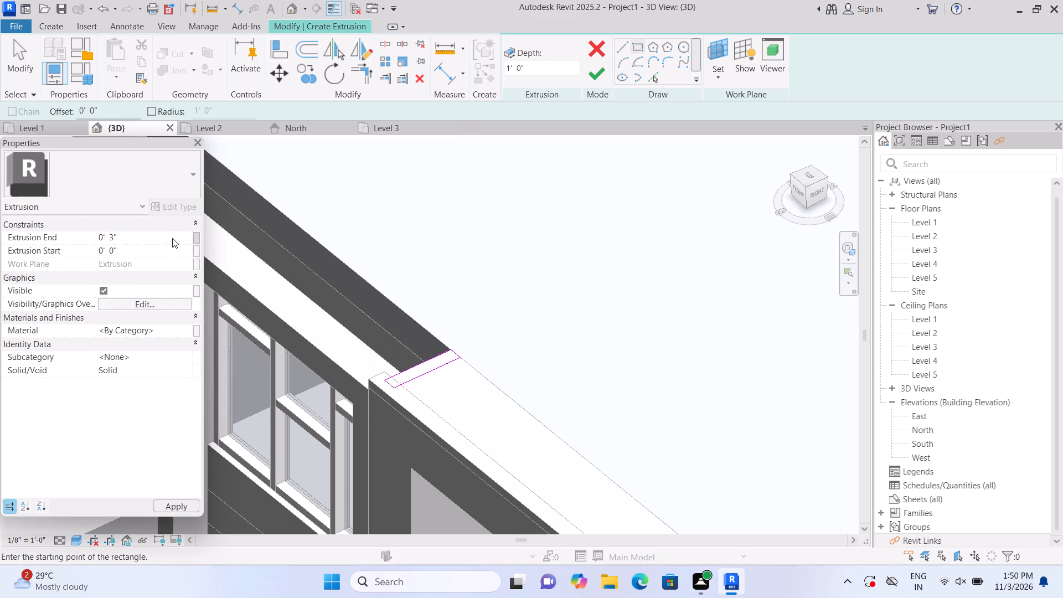
click(597, 76)
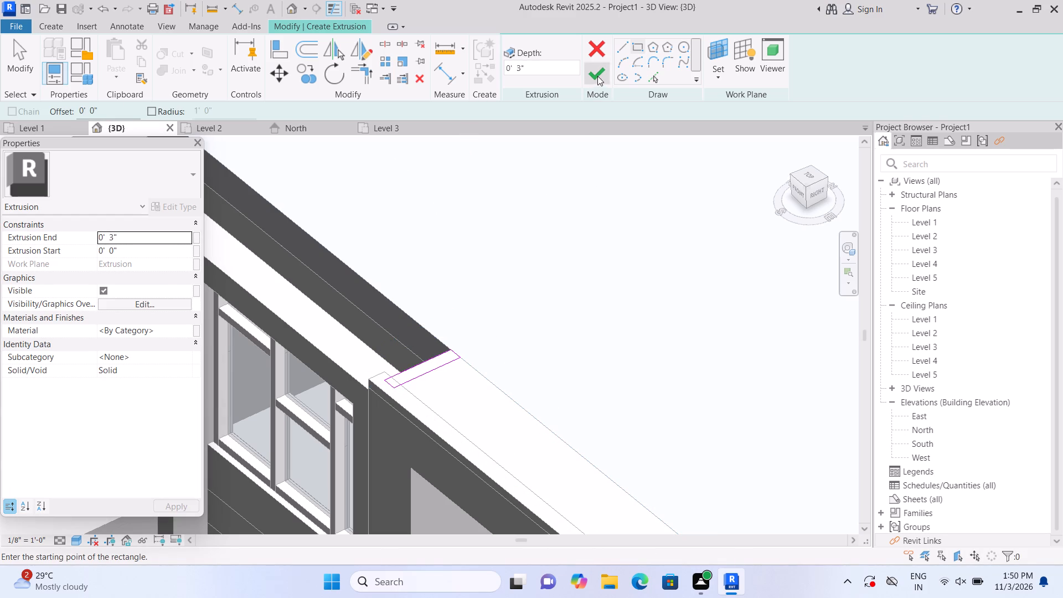
click(489, 428)
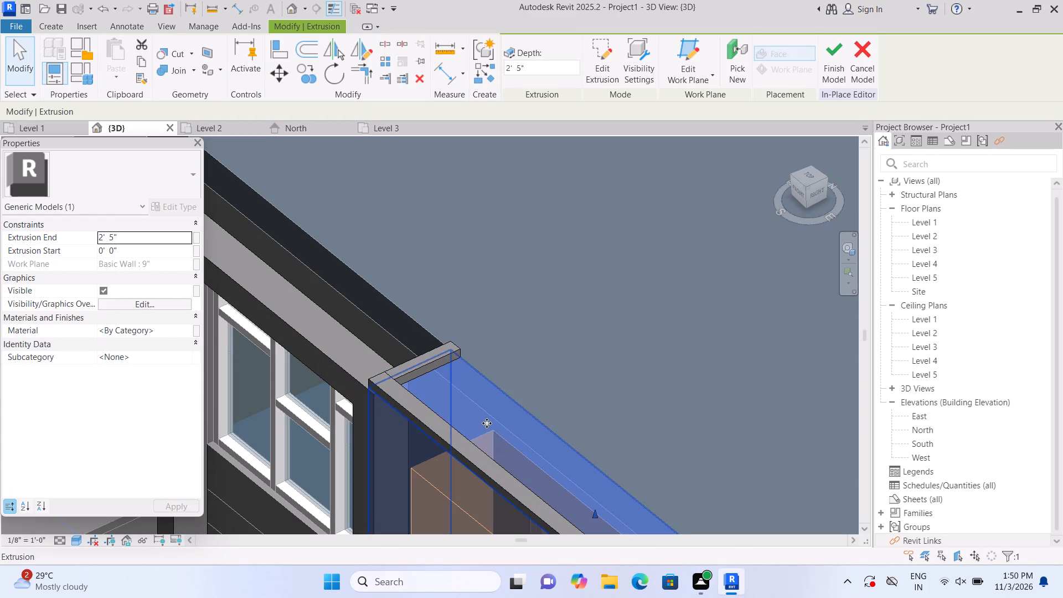
key(Escape)
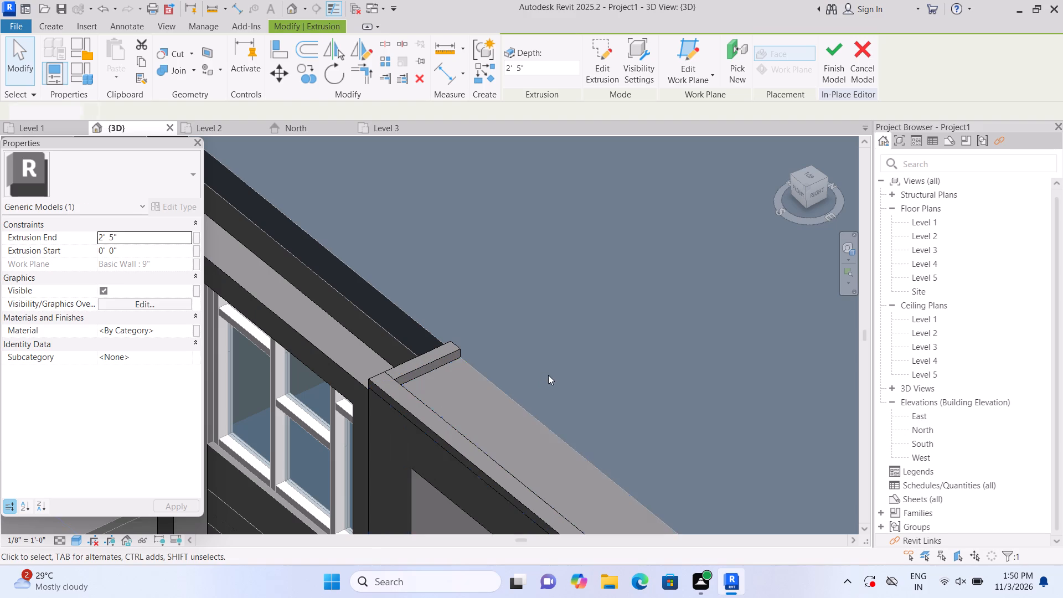
Stretch the front strip's outer edge forward so it slightly overhangs the box frame's front face.
scroll(551, 376, down, 1)
middle_drag(544, 370, 510, 245)
scroll(499, 229, down, 1)
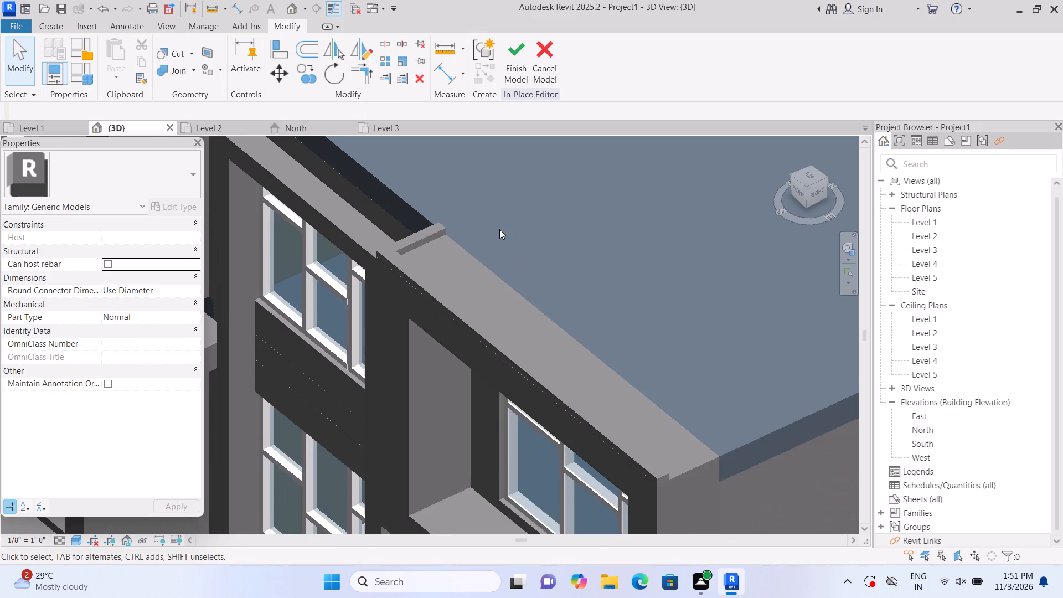
middle_drag(569, 311, 558, 233)
scroll(523, 297, up, 1)
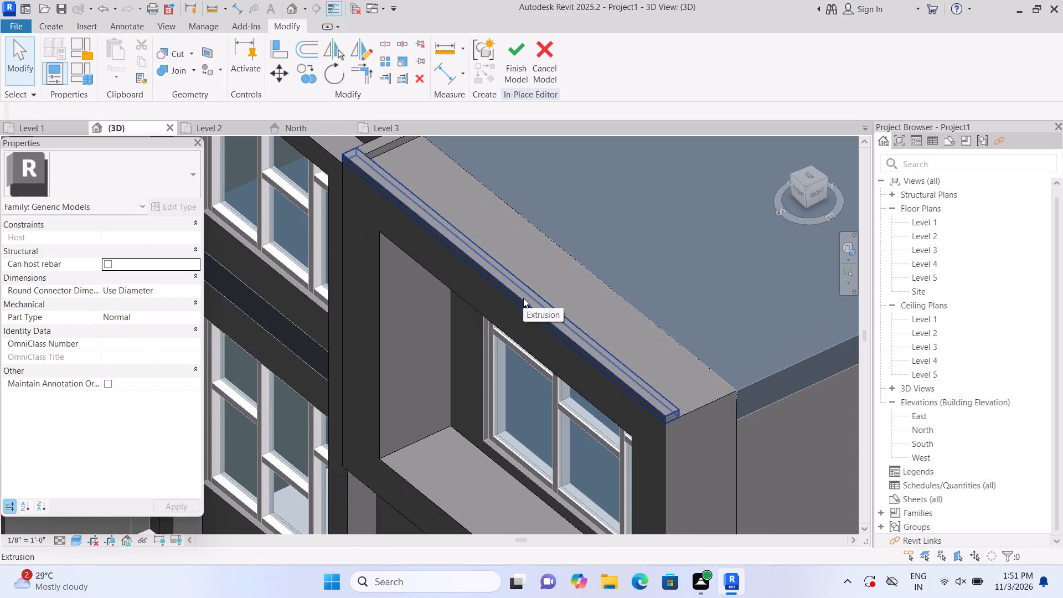
click(523, 298)
double_click(500, 291)
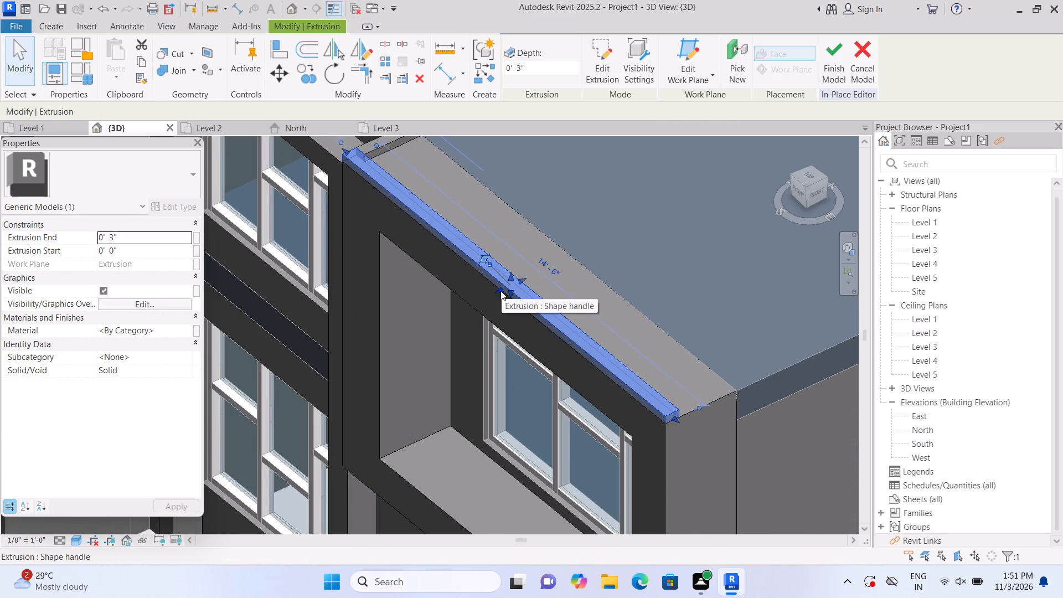
click(498, 290)
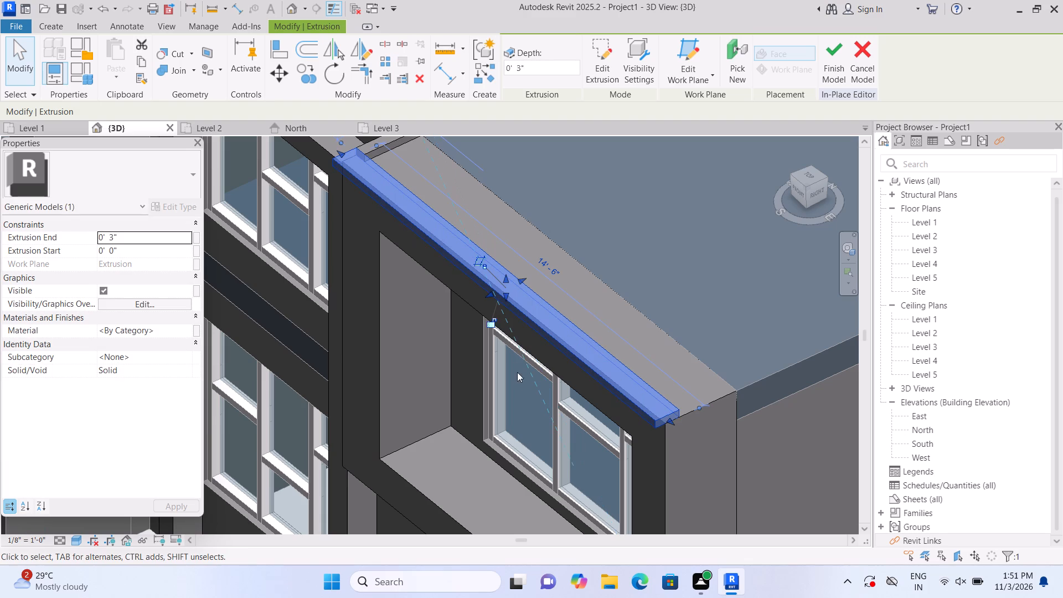
key(Escape)
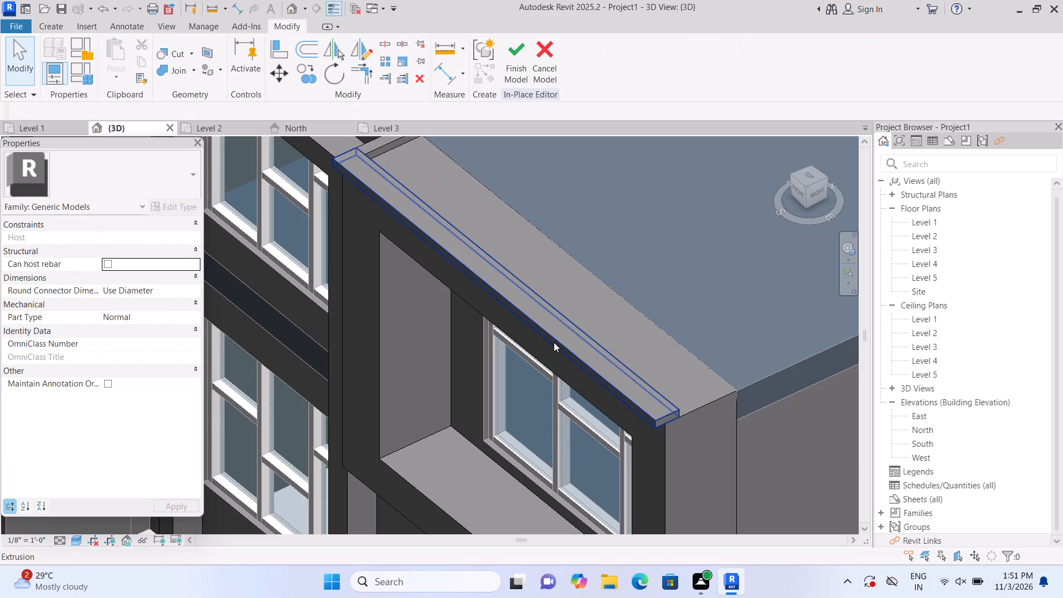
Pull the front strip's inner edge slightly forward to narrow the strip along the box frame's top.
click(554, 342)
drag(519, 279, 512, 290)
key(Escape)
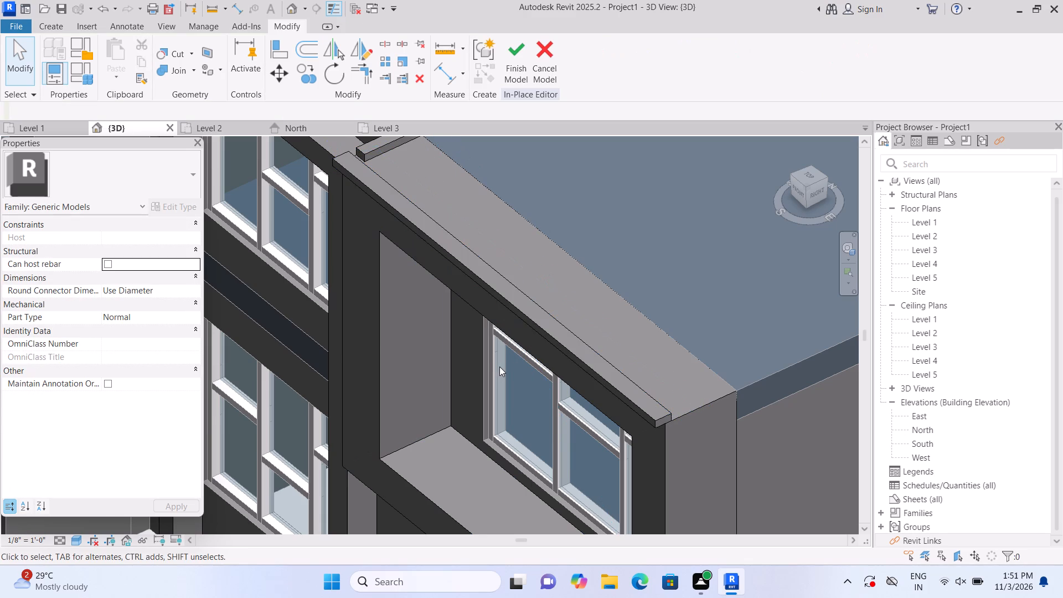
scroll(503, 364, down, 2)
scroll(407, 200, up, 2)
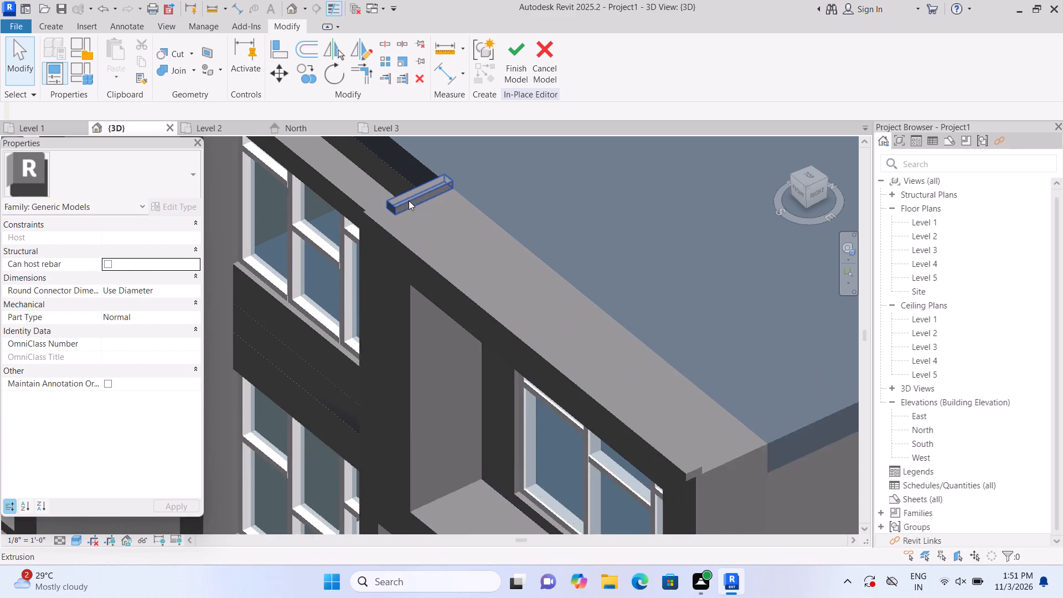
Examine the corner where the short side strip meets the front strip on the box frame's top, selecting each strip.
scroll(409, 200, up, 1)
click(410, 198)
click(381, 207)
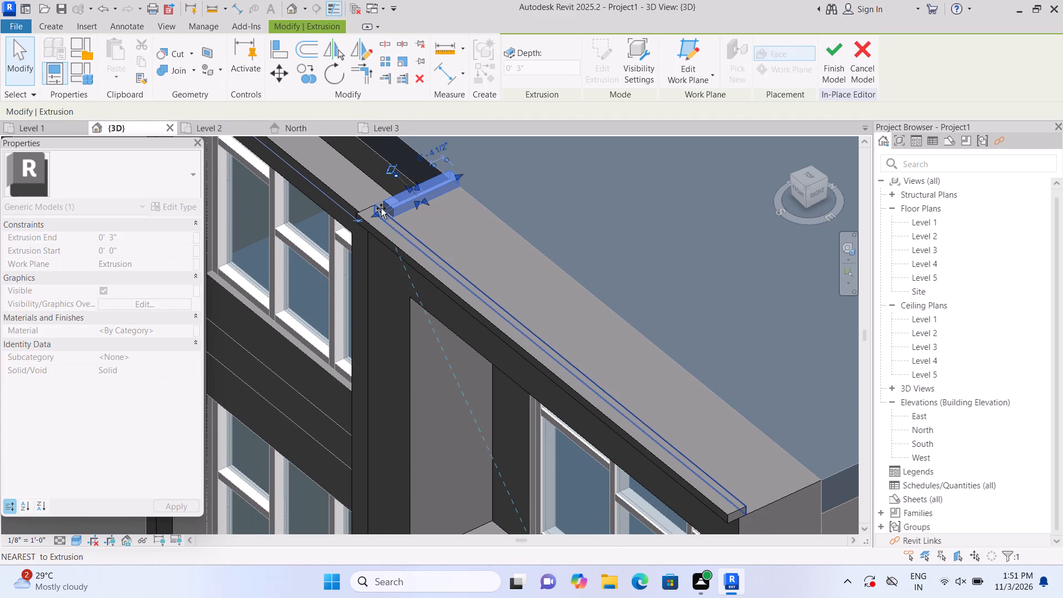
click(435, 220)
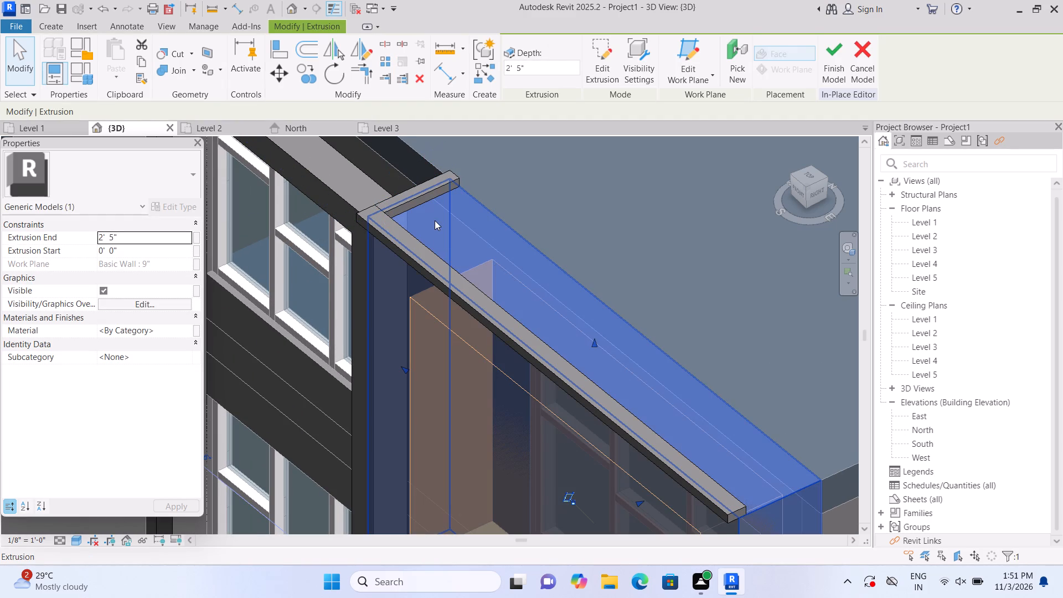
key(Escape)
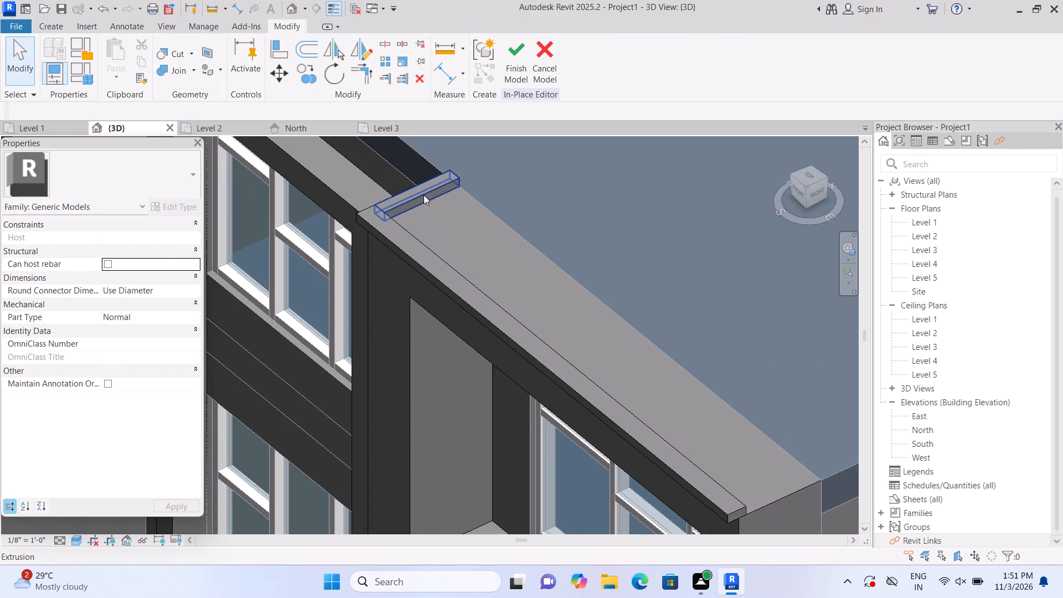
scroll(422, 190, up, 2)
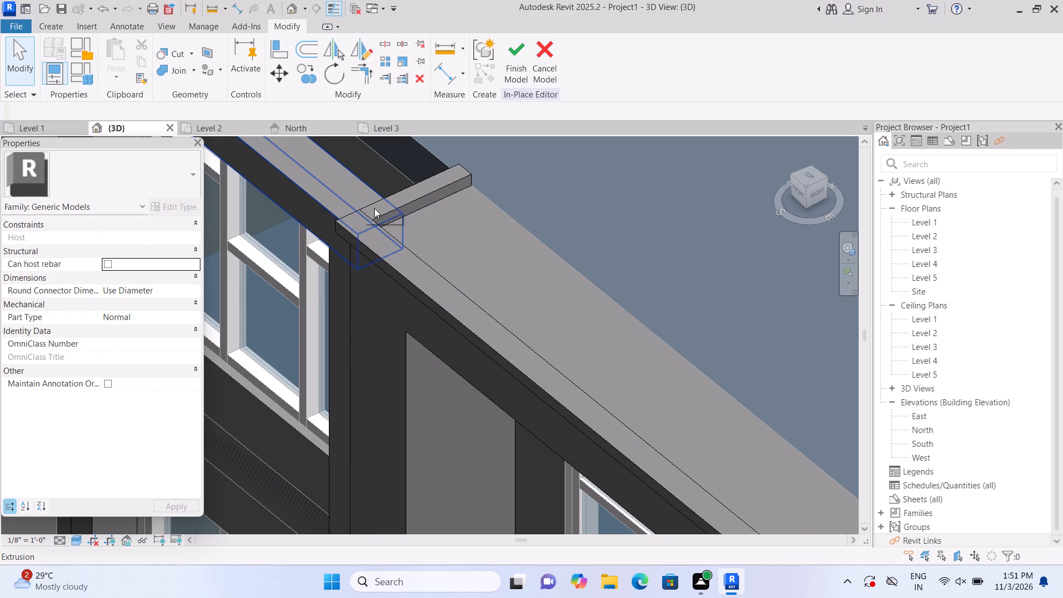
click(350, 226)
click(341, 215)
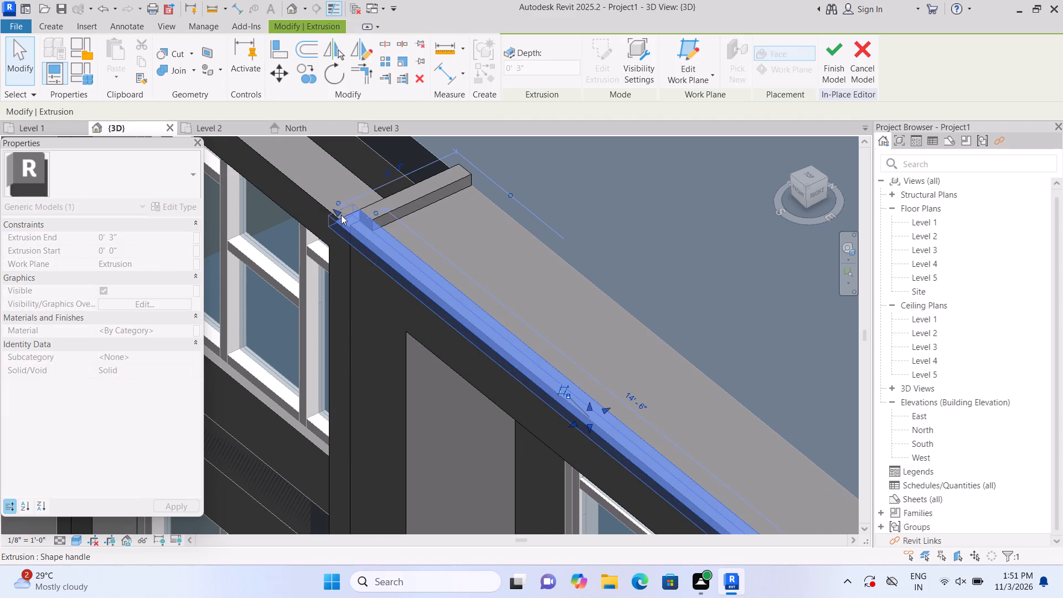
click(386, 205)
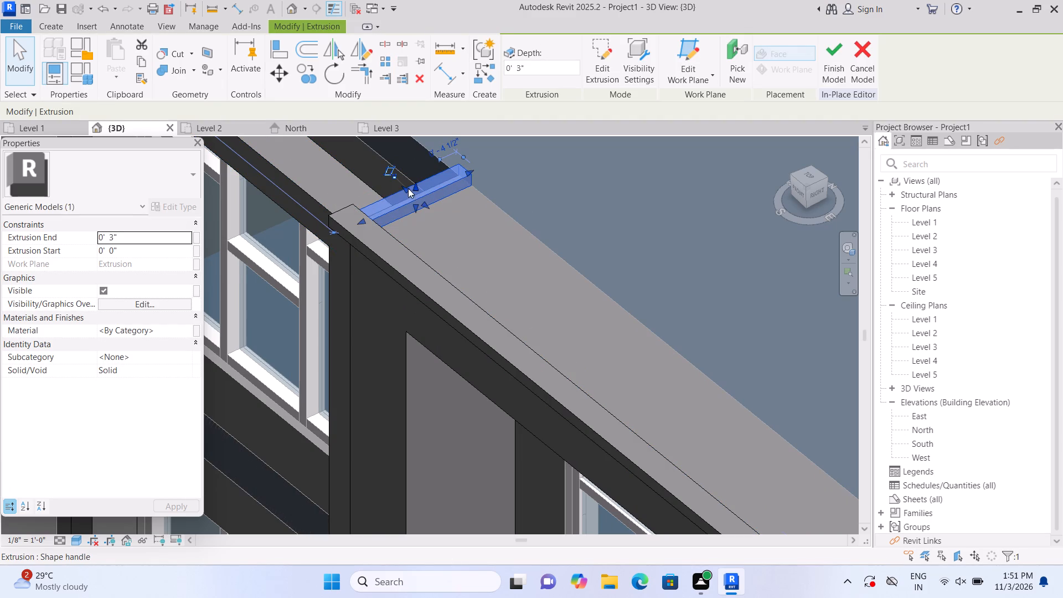
click(405, 187)
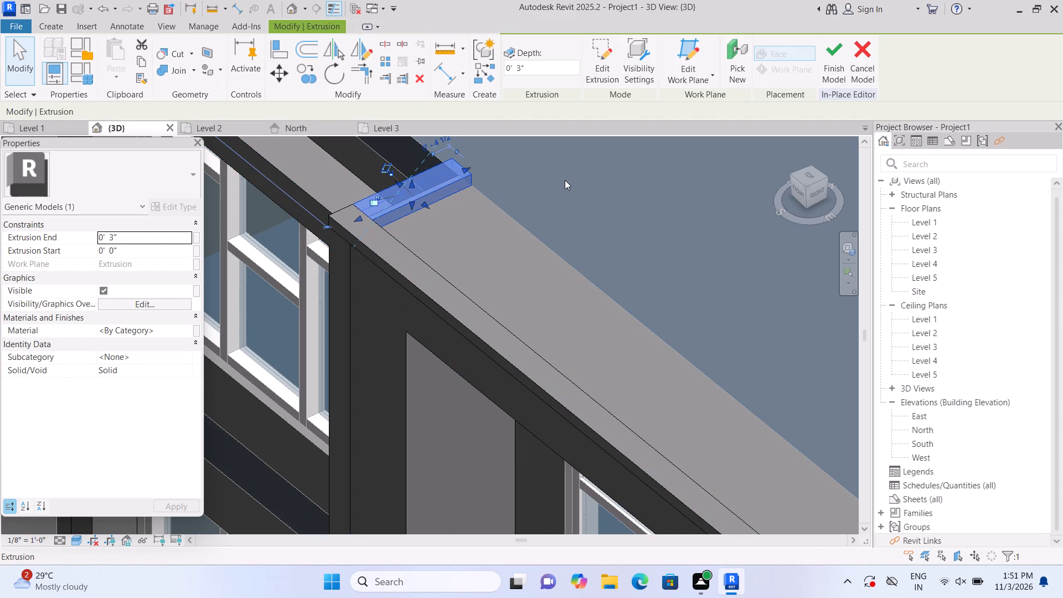
click(565, 180)
scroll(564, 179, down, 3)
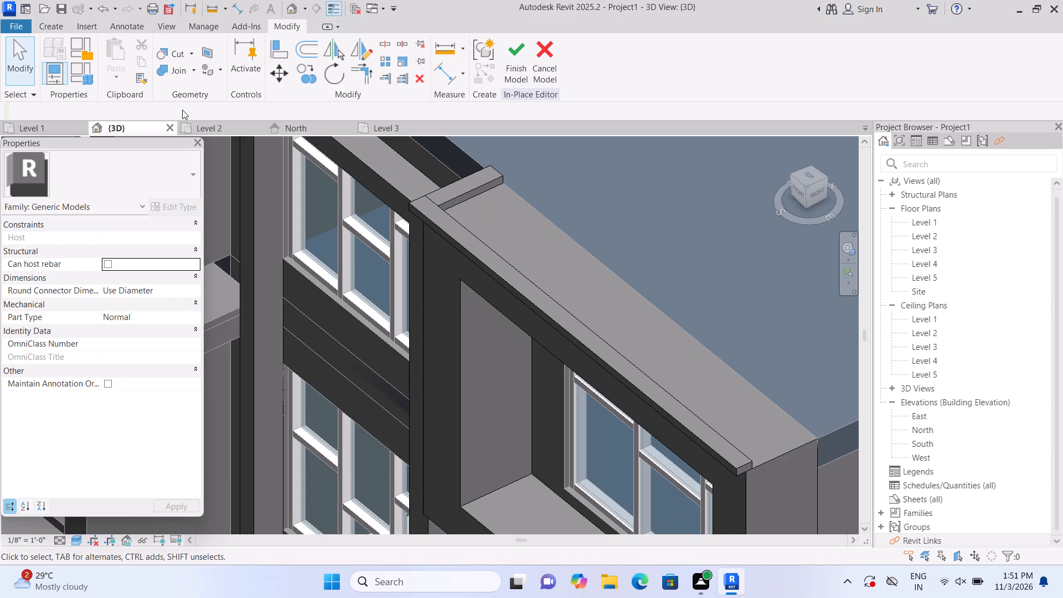
Join the short side strip's geometry with the long front strip on top of the box frame.
click(193, 68)
click(193, 85)
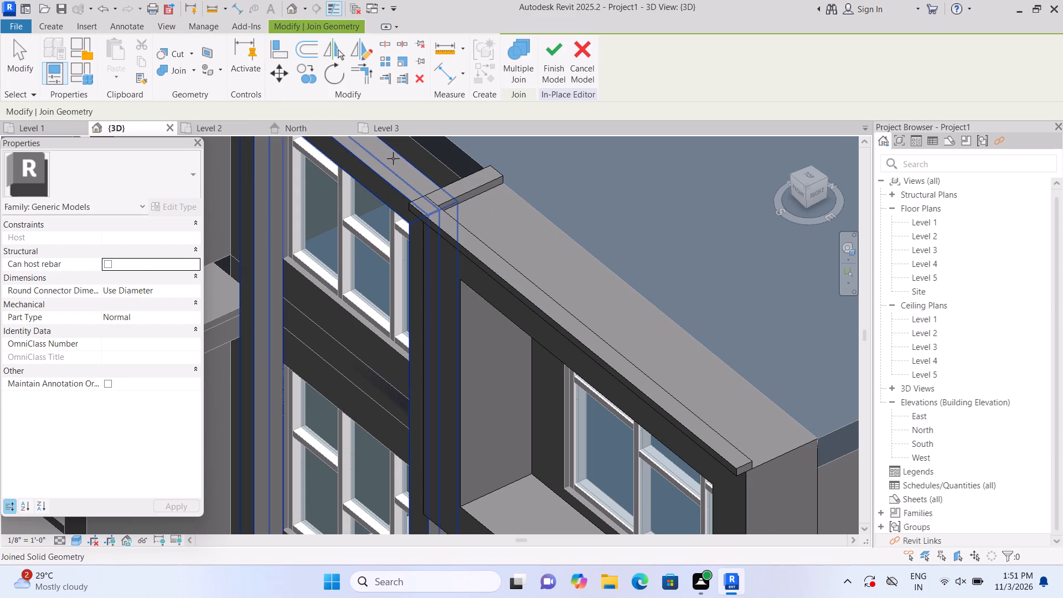
click(489, 183)
double_click(448, 246)
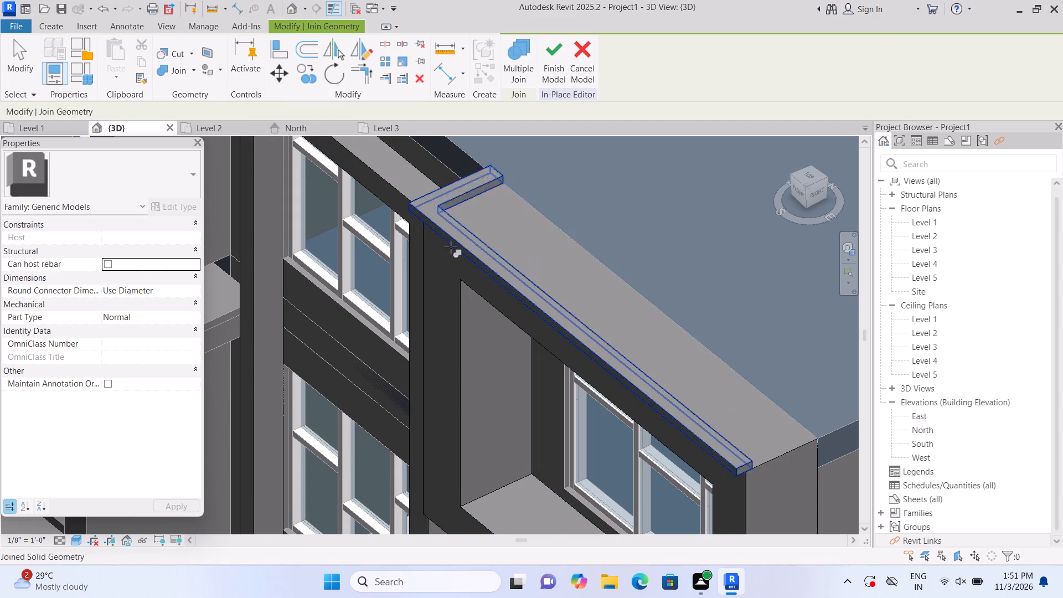
scroll(561, 234, down, 3)
key(Escape)
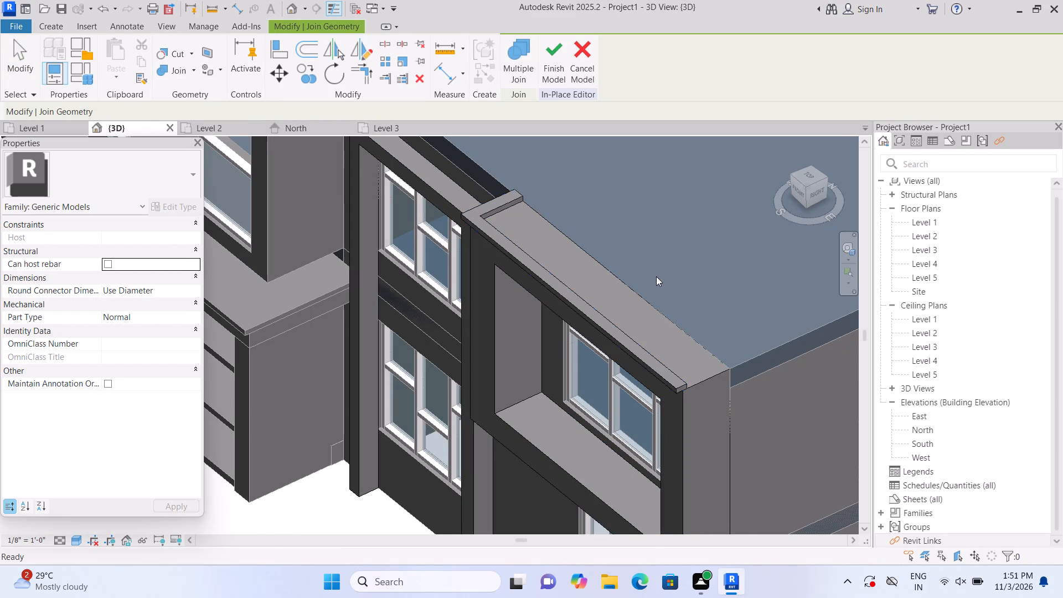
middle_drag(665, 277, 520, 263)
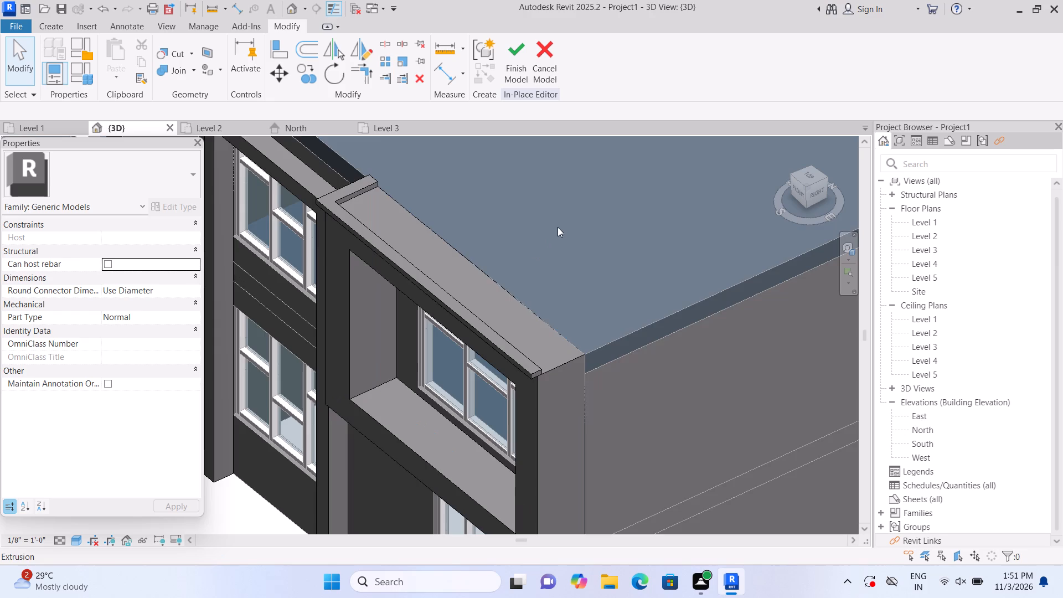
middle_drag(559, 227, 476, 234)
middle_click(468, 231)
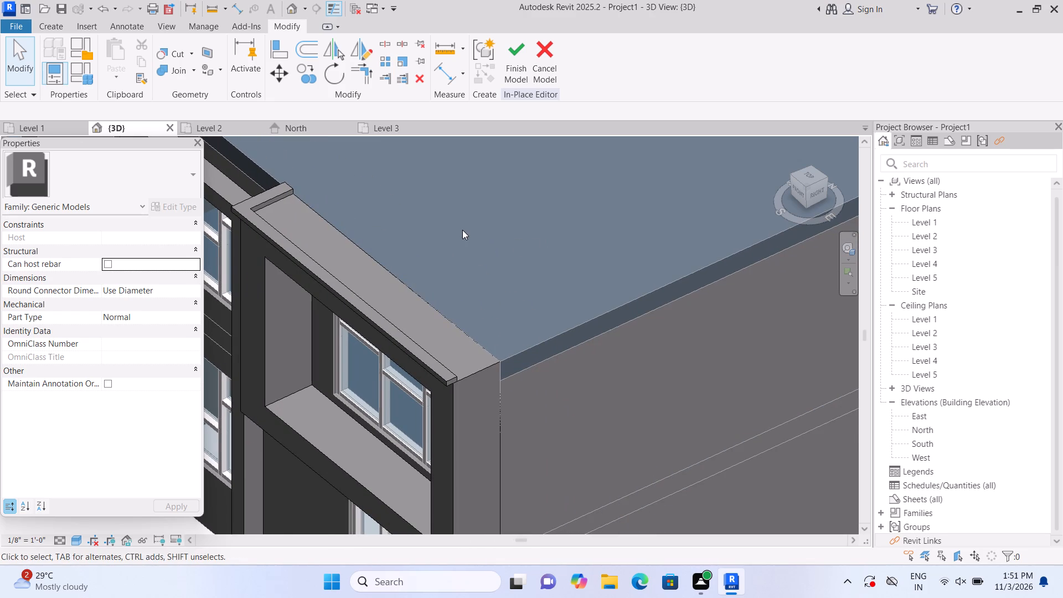
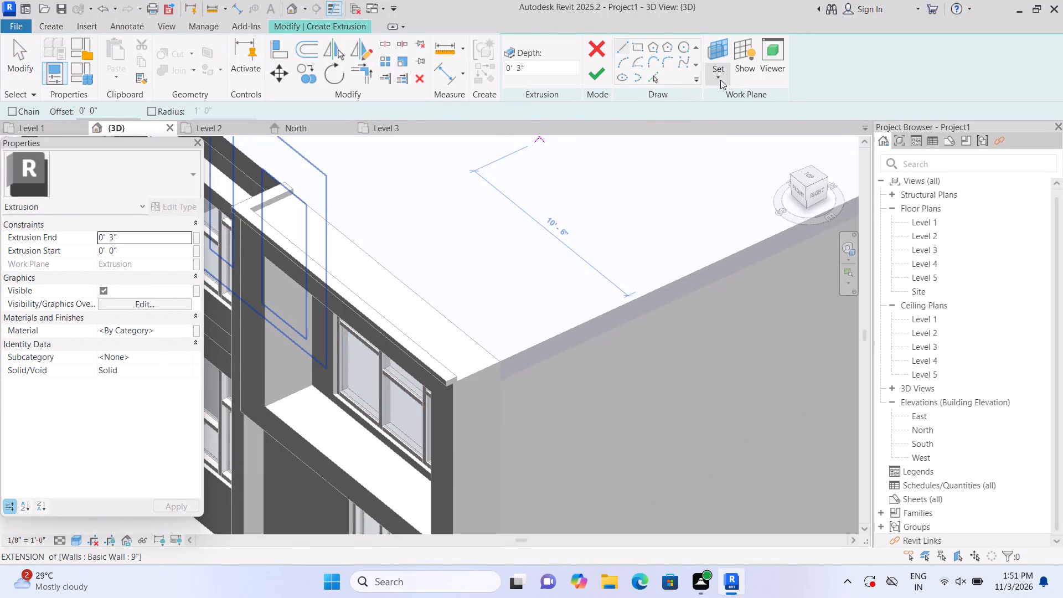
Create a 3" deep side strip about 2' 2 1/2" long on the box frame's top at the building's outer corner, using a rectangular profile.
click(720, 80)
click(730, 120)
scroll(510, 319, up, 1)
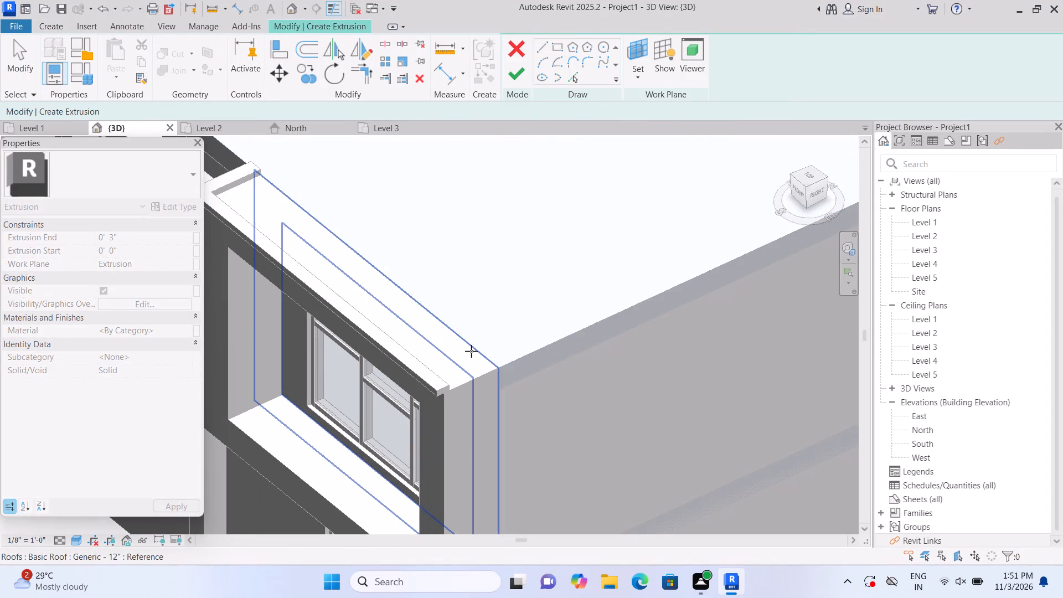
click(455, 360)
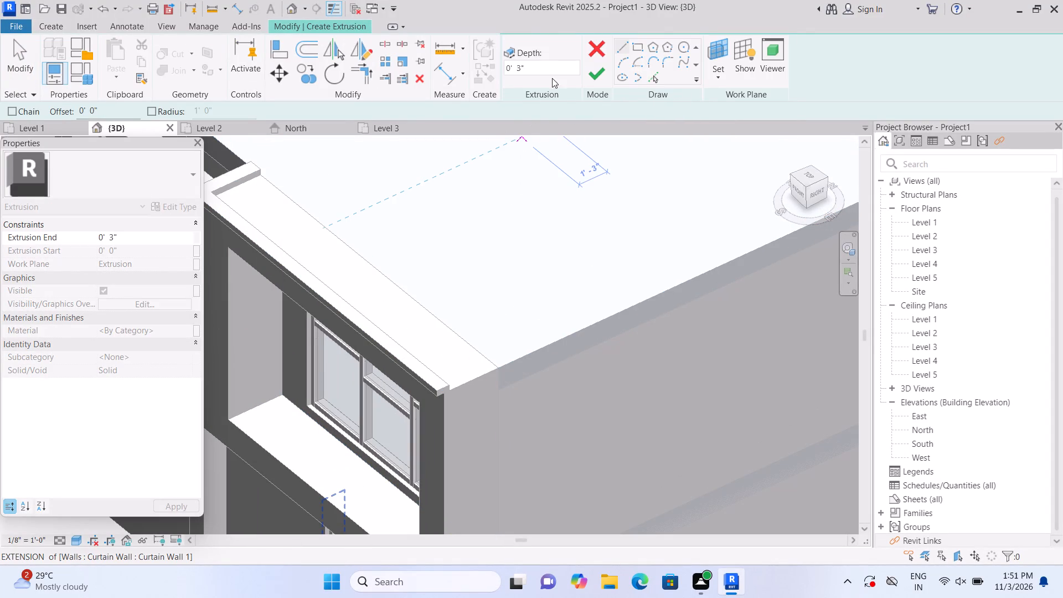
click(635, 49)
scroll(516, 347, up, 2)
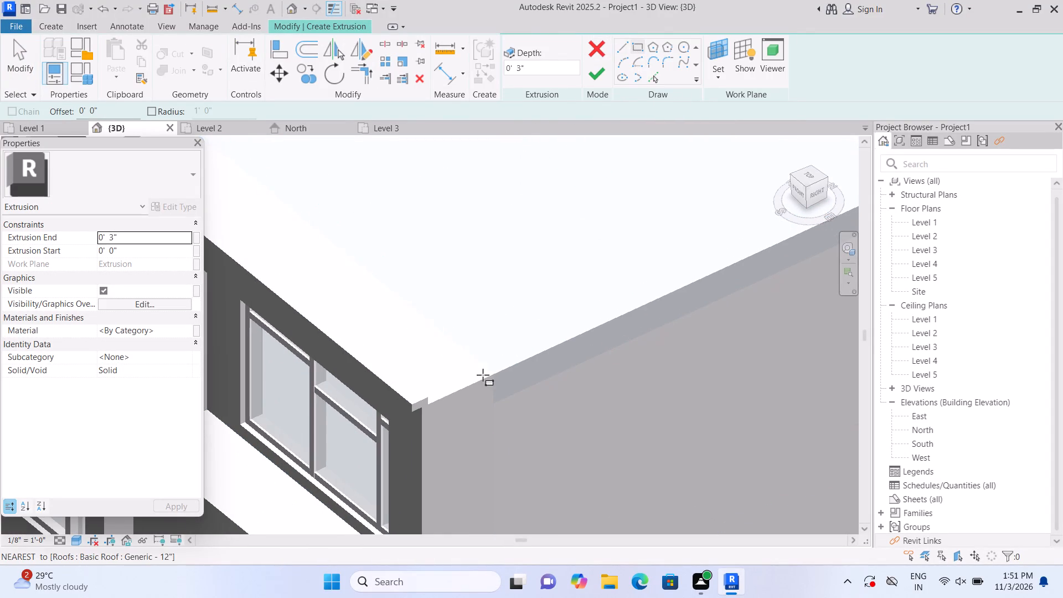
click(424, 402)
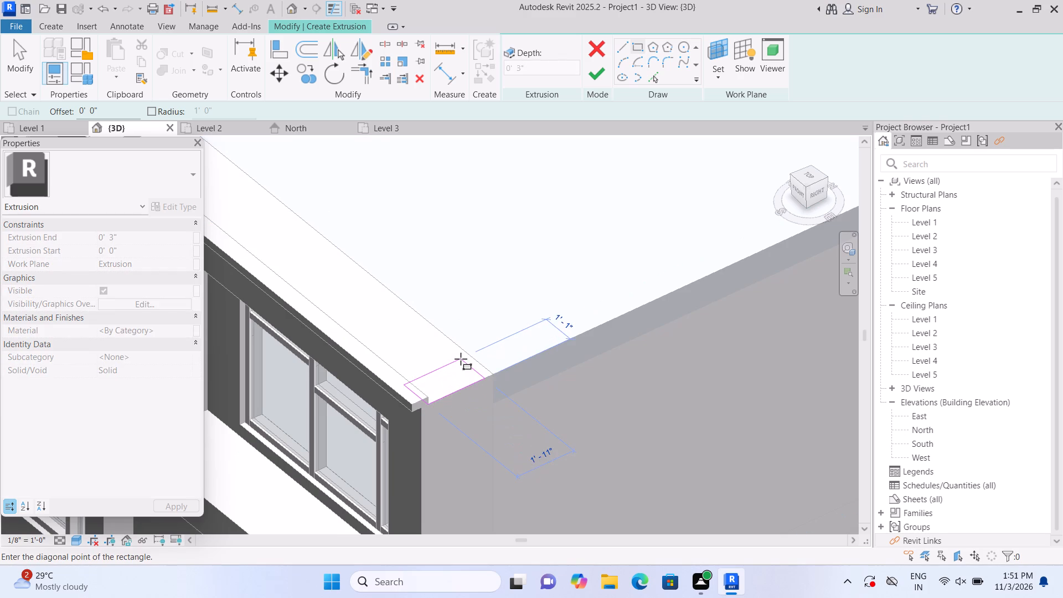
click(486, 363)
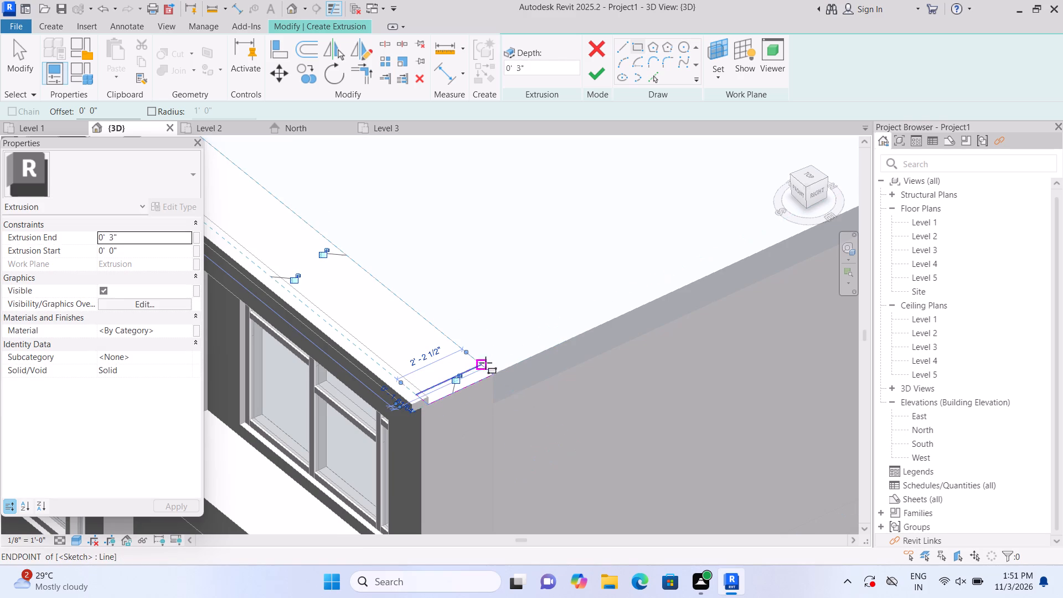
click(597, 75)
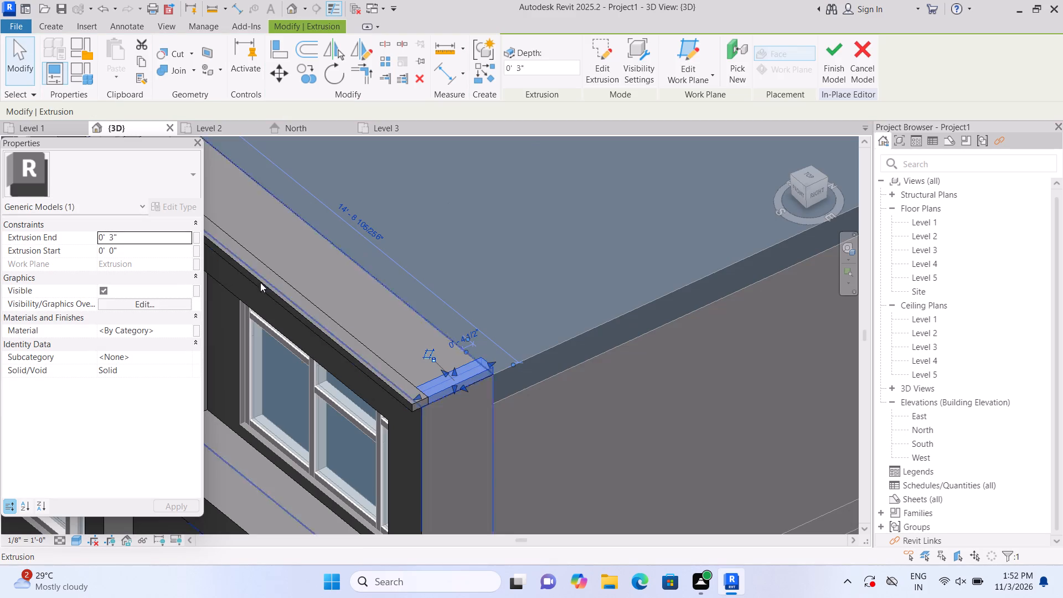
click(529, 426)
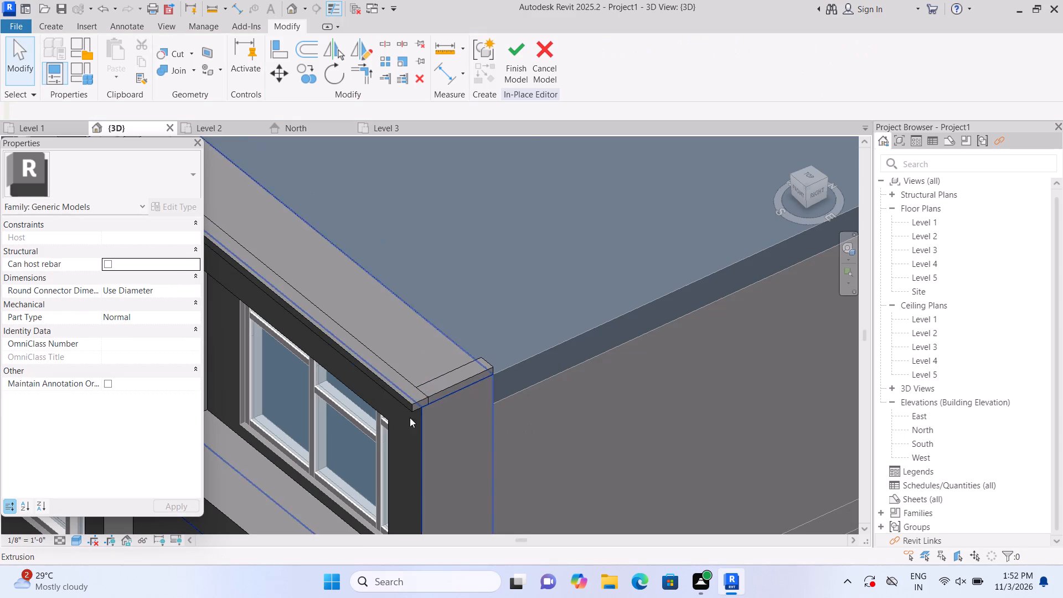
Stretch the long front strip's end outward so it slightly overhangs the box frame's outer side face.
click(411, 394)
scroll(426, 408, up, 2)
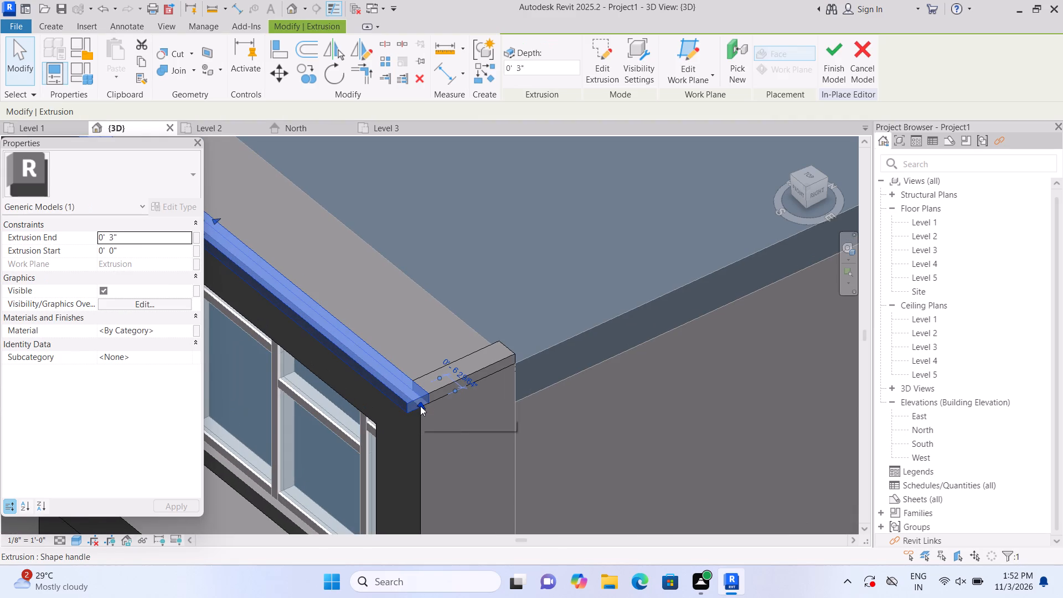
click(419, 405)
drag(420, 405, 424, 406)
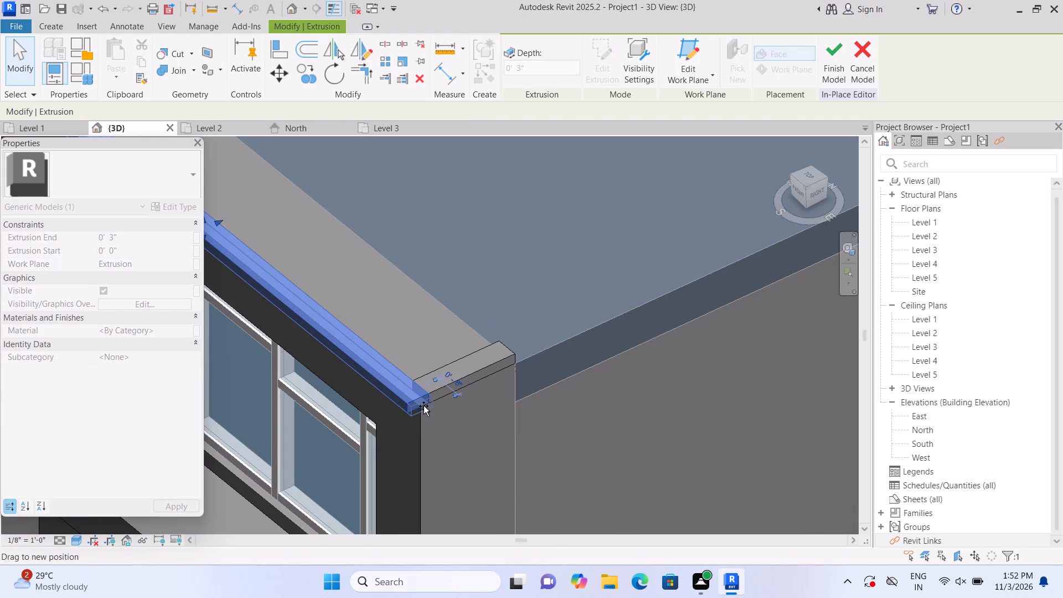
drag(424, 406, 425, 408)
click(449, 375)
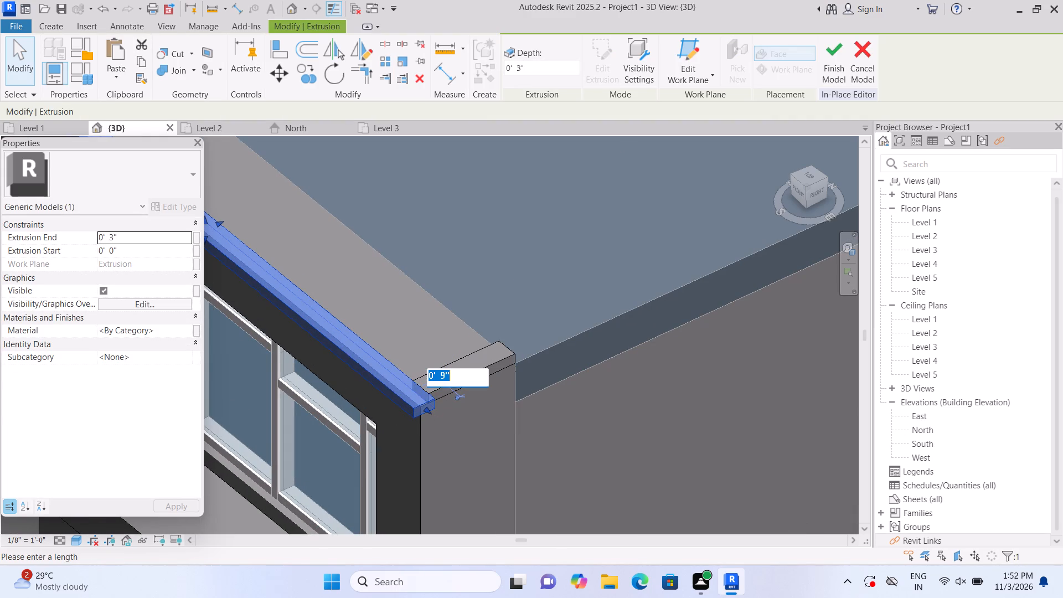
key(Escape)
Move the new side strip's outer edge outward to line up with the end of the front strip.
click(469, 365)
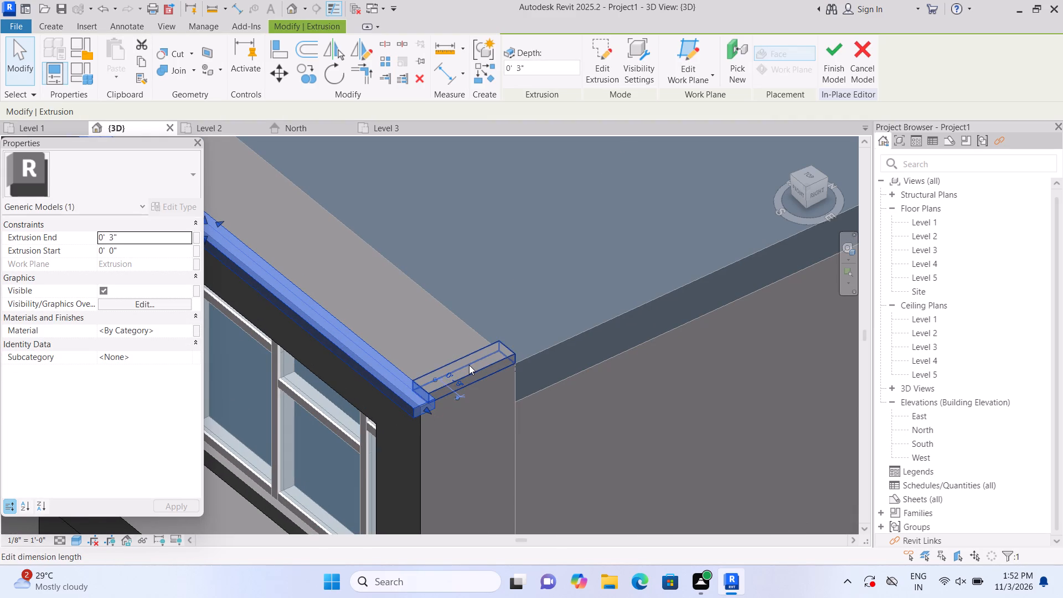
click(472, 379)
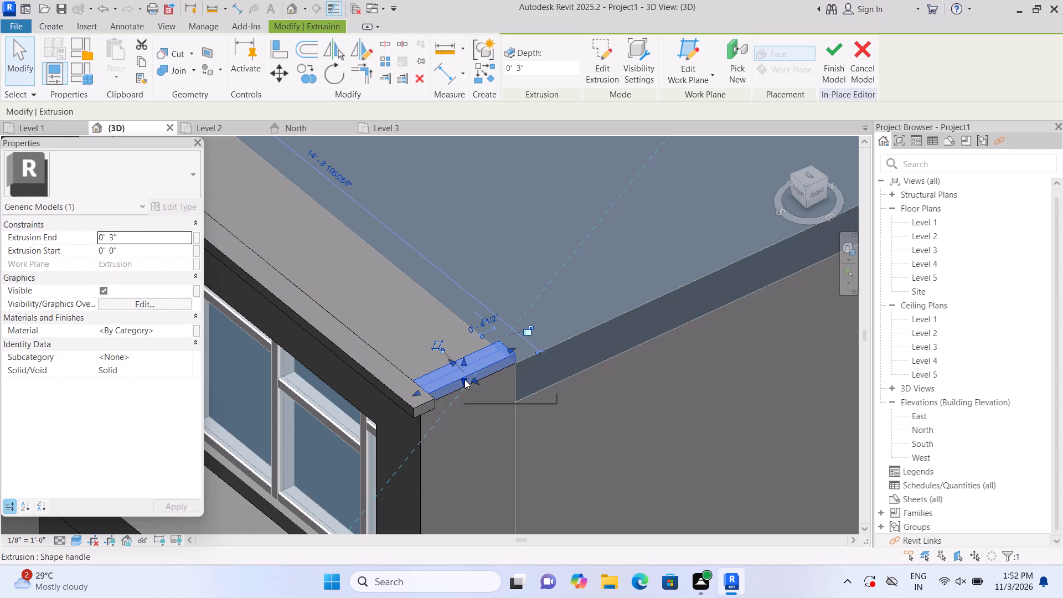
click(465, 379)
triple_click(476, 379)
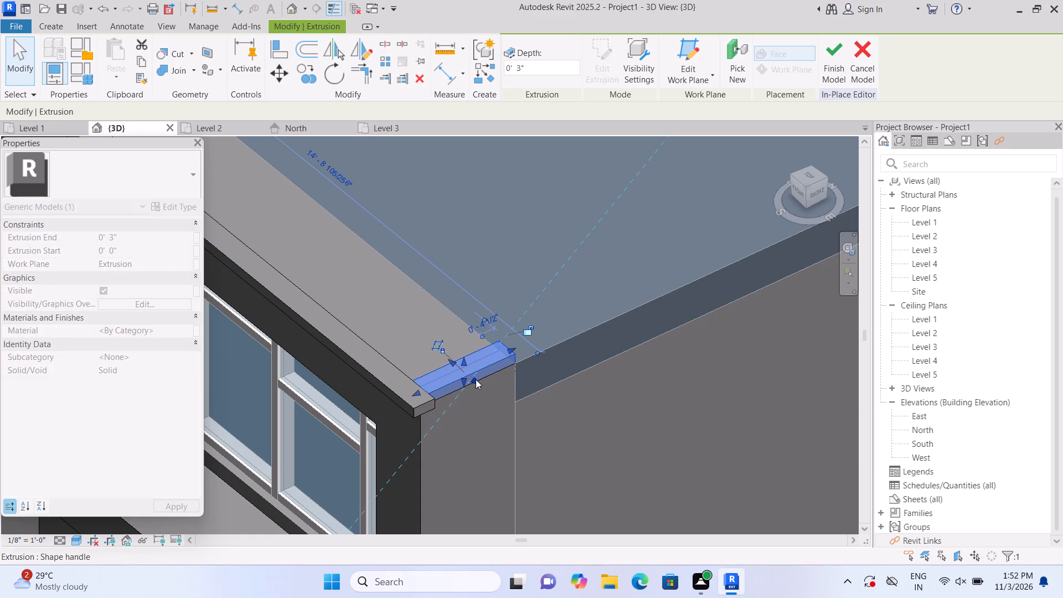
double_click(479, 382)
click(483, 408)
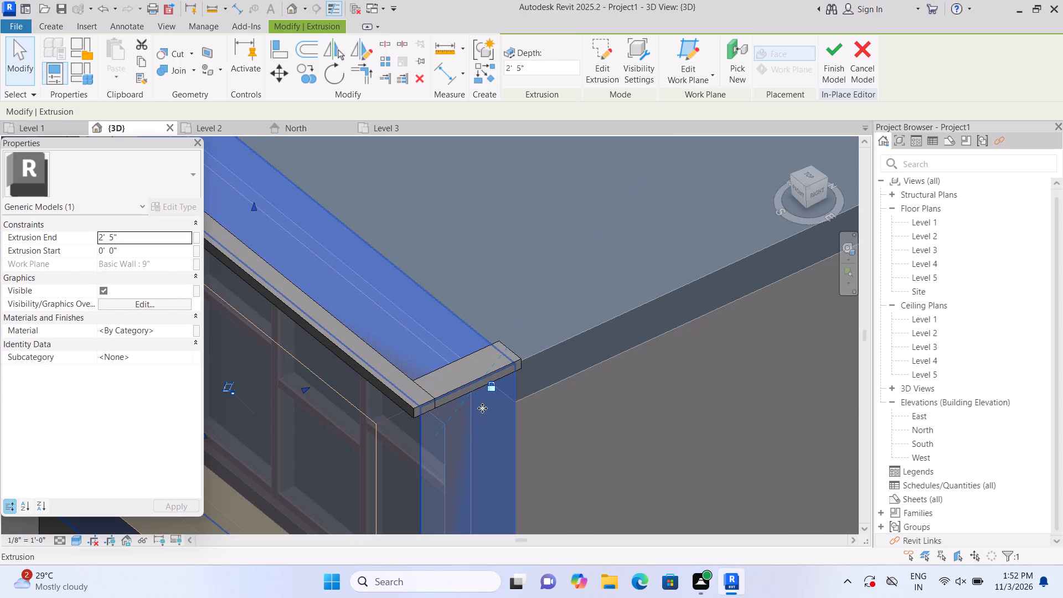
key(Escape)
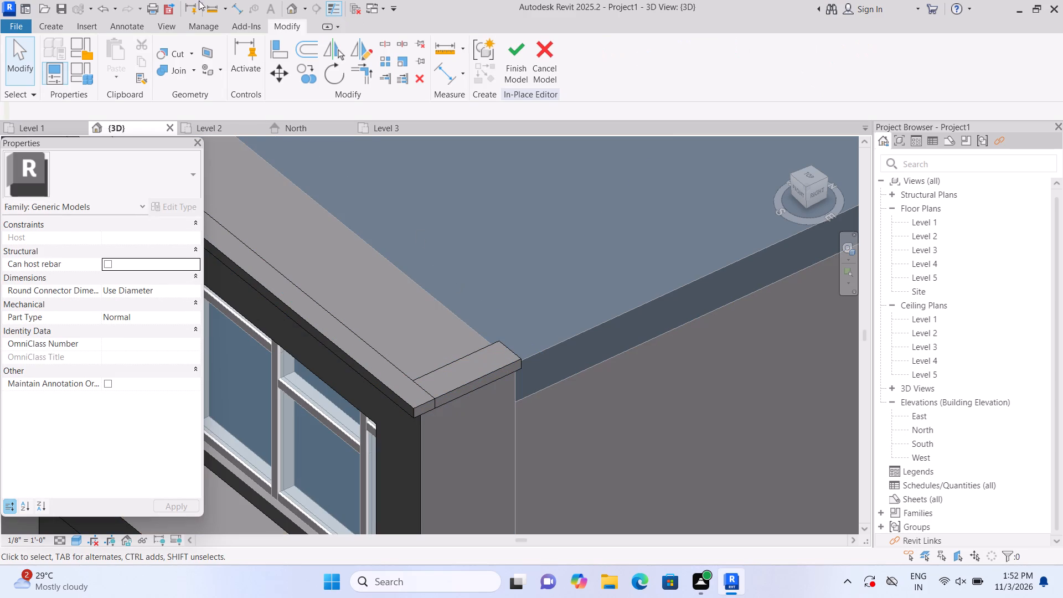
Join the new side strip's geometry with the long front strip on top of the box frame.
click(192, 76)
click(200, 95)
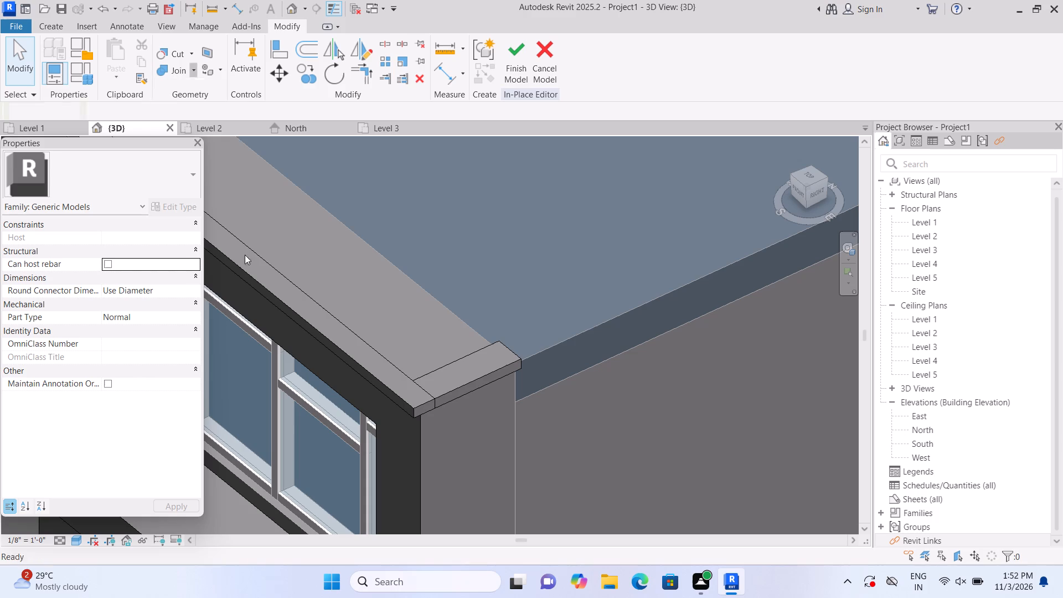
click(326, 352)
click(441, 368)
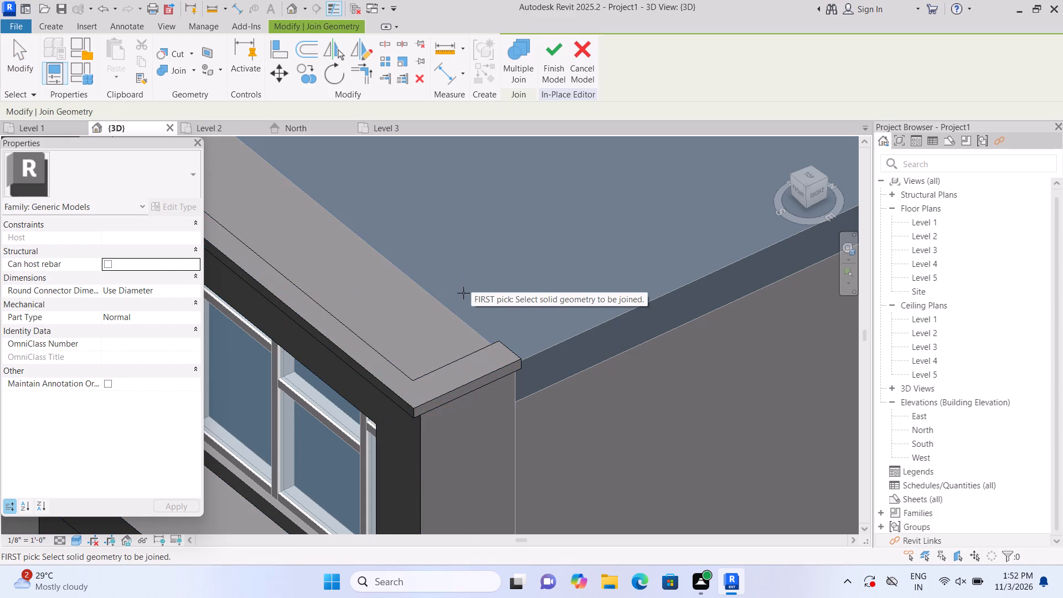
Review the trimmed box frame on the whole house, and examine the facade around the ground-floor corner window in front view.
scroll(460, 298, down, 9)
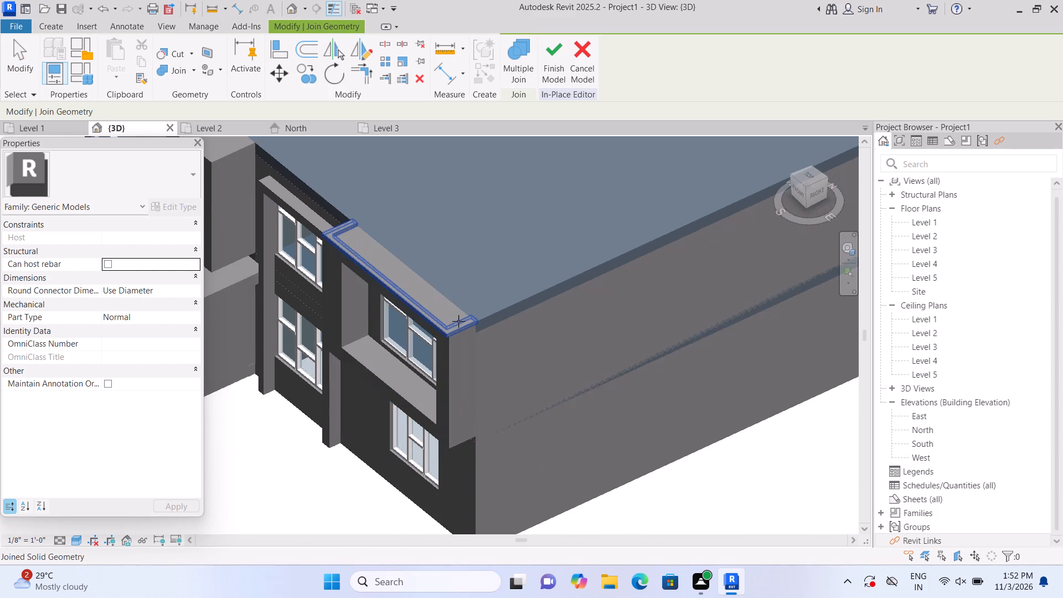
middle_click(302, 468)
middle_drag(304, 469, 336, 479)
middle_click(336, 479)
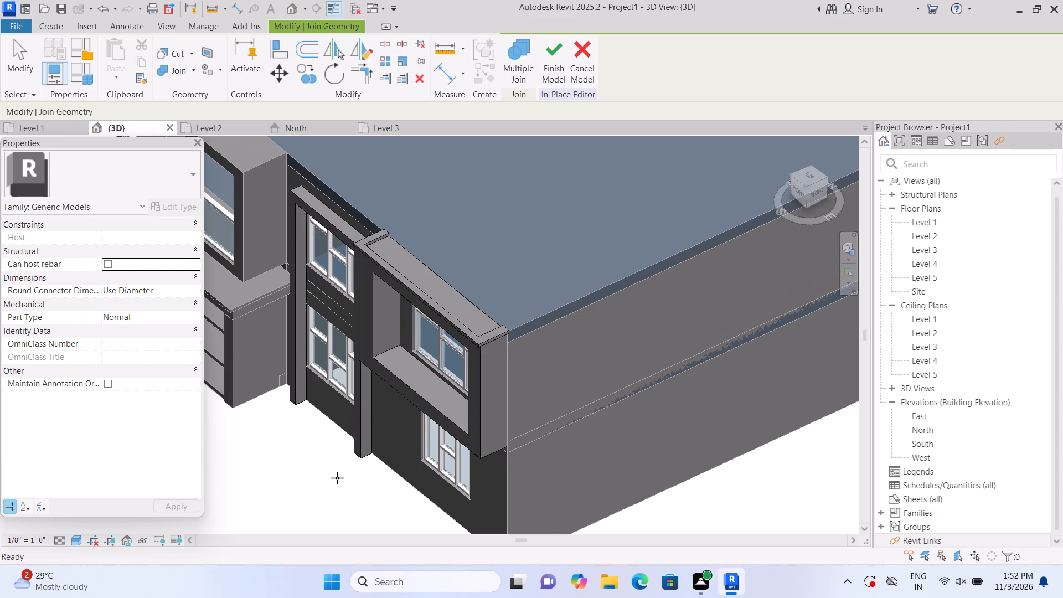
click(797, 188)
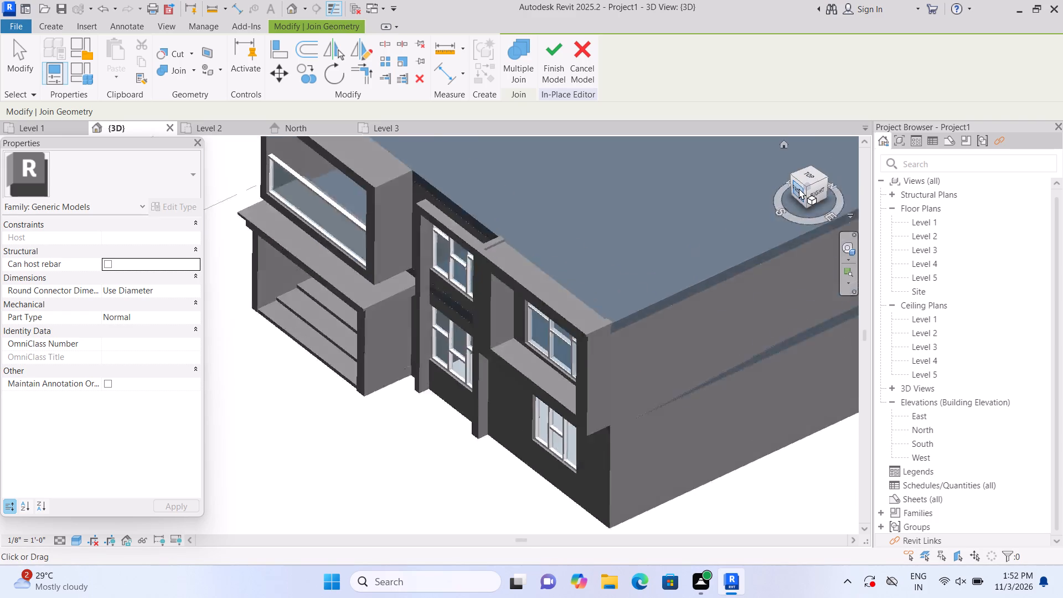
scroll(280, 391, up, 3)
scroll(361, 338, up, 2)
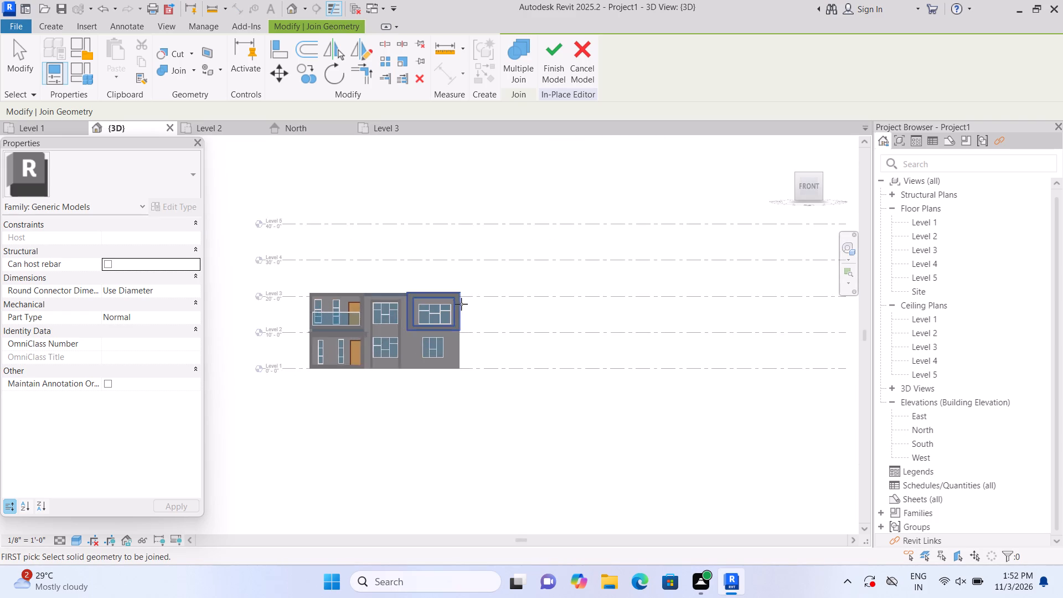
scroll(461, 304, up, 4)
scroll(415, 355, up, 1)
scroll(344, 415, up, 1)
scroll(409, 351, up, 2)
middle_drag(411, 353, 413, 380)
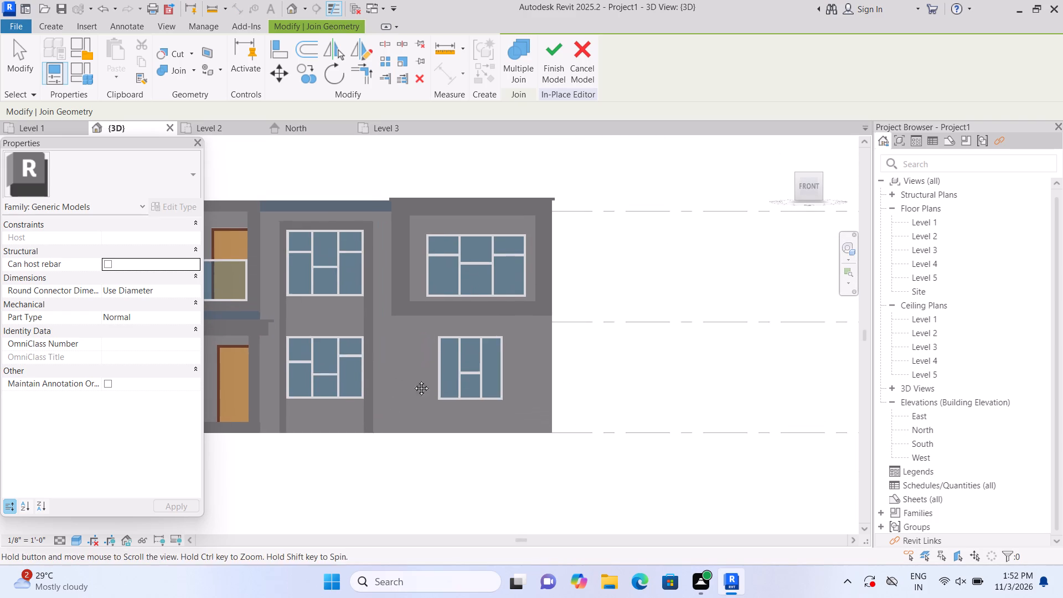
middle_drag(413, 380, 412, 382)
scroll(436, 401, up, 3)
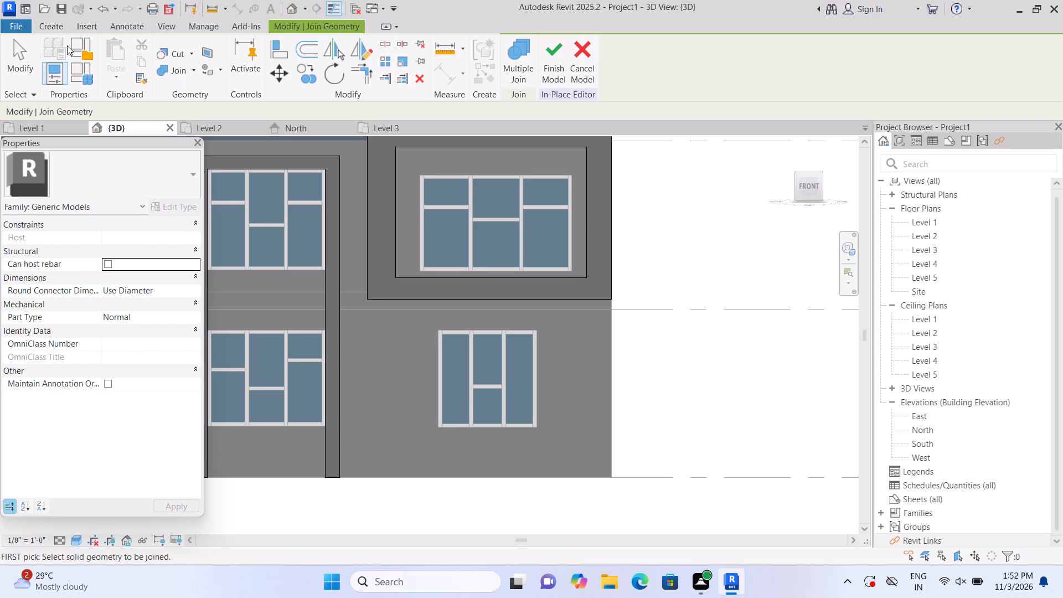
Start a new extrusion with the ground-floor front wall's face as its work plane.
click(50, 25)
click(115, 60)
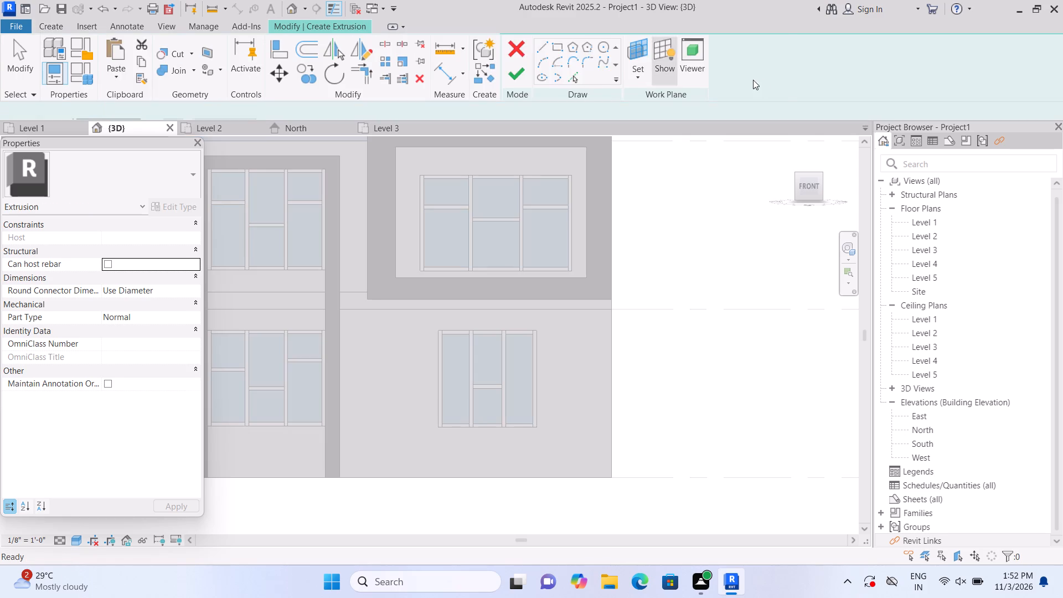
click(725, 80)
double_click(734, 122)
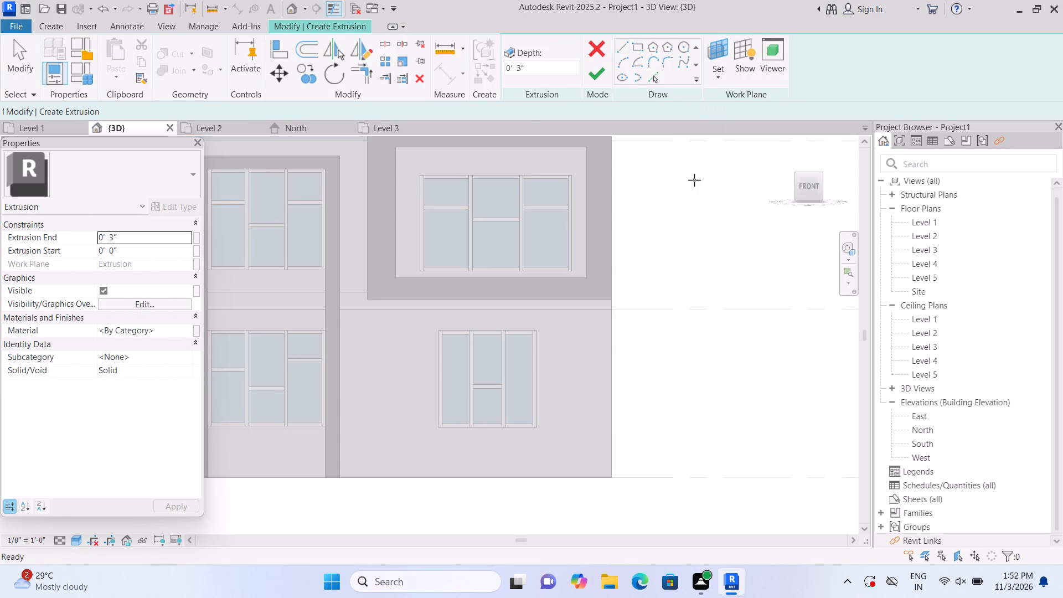
click(548, 339)
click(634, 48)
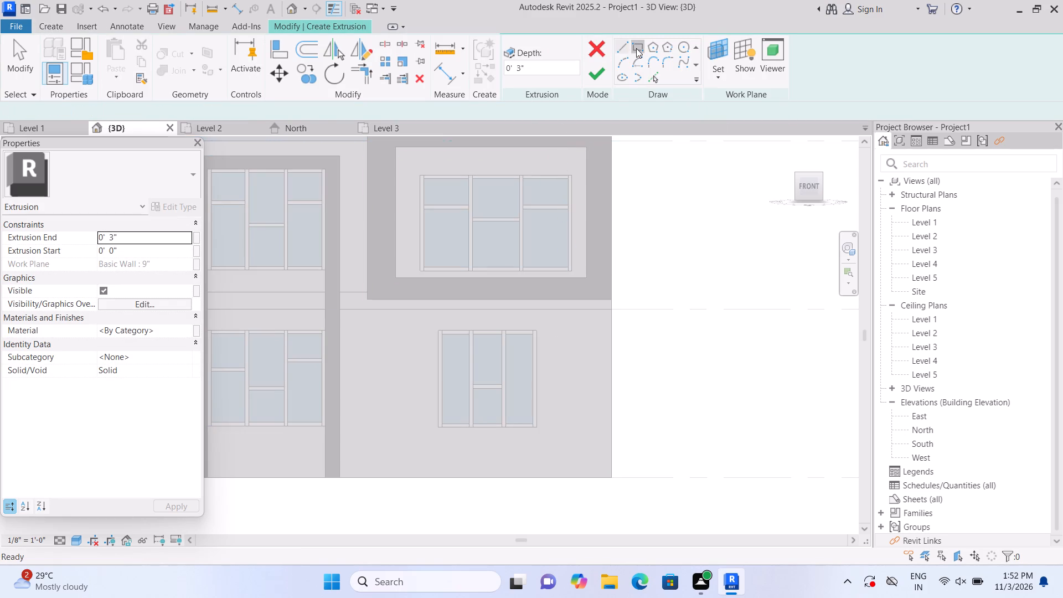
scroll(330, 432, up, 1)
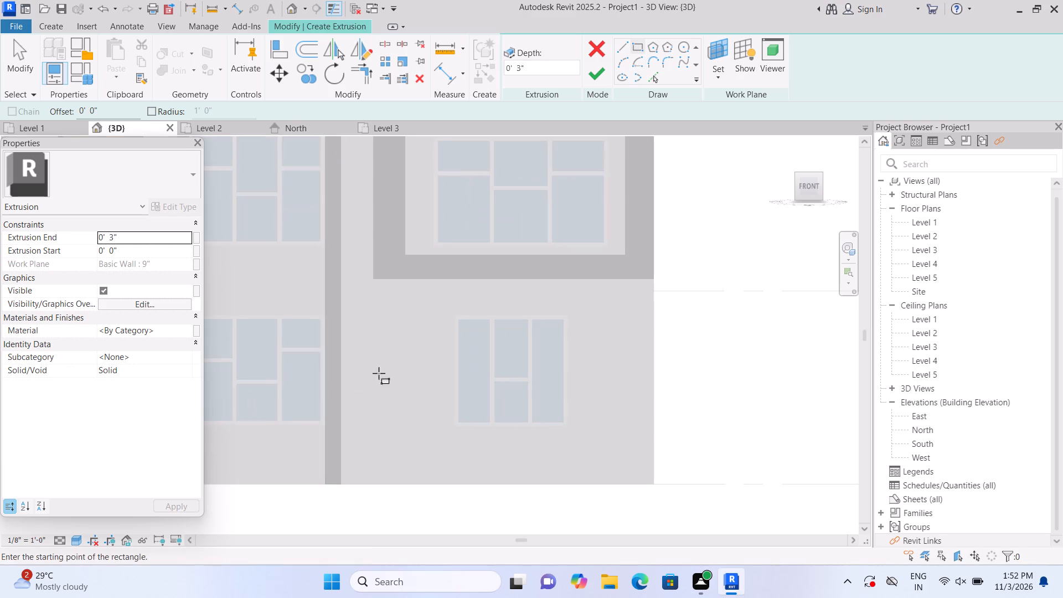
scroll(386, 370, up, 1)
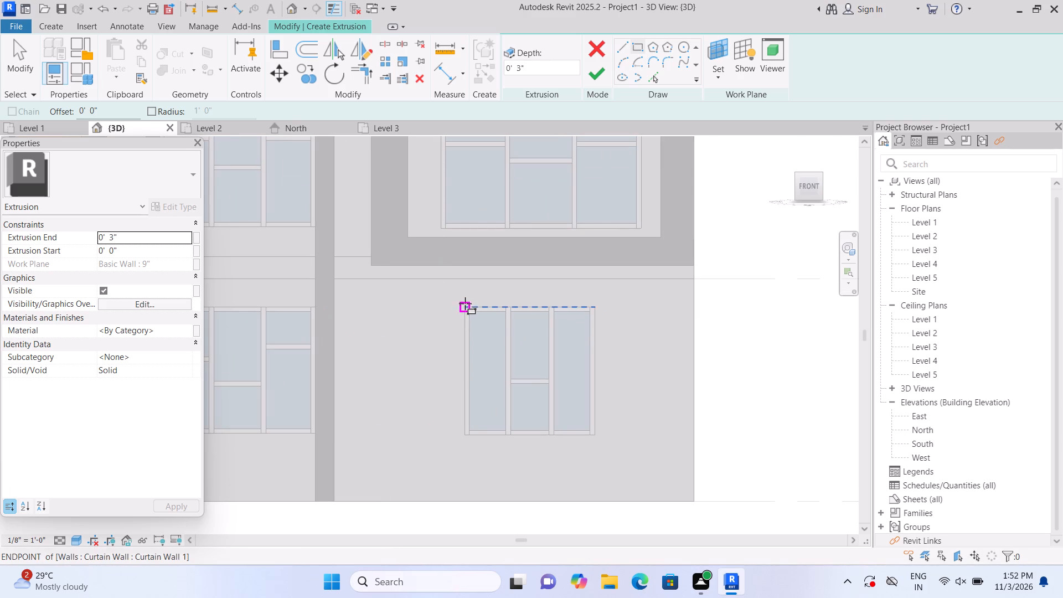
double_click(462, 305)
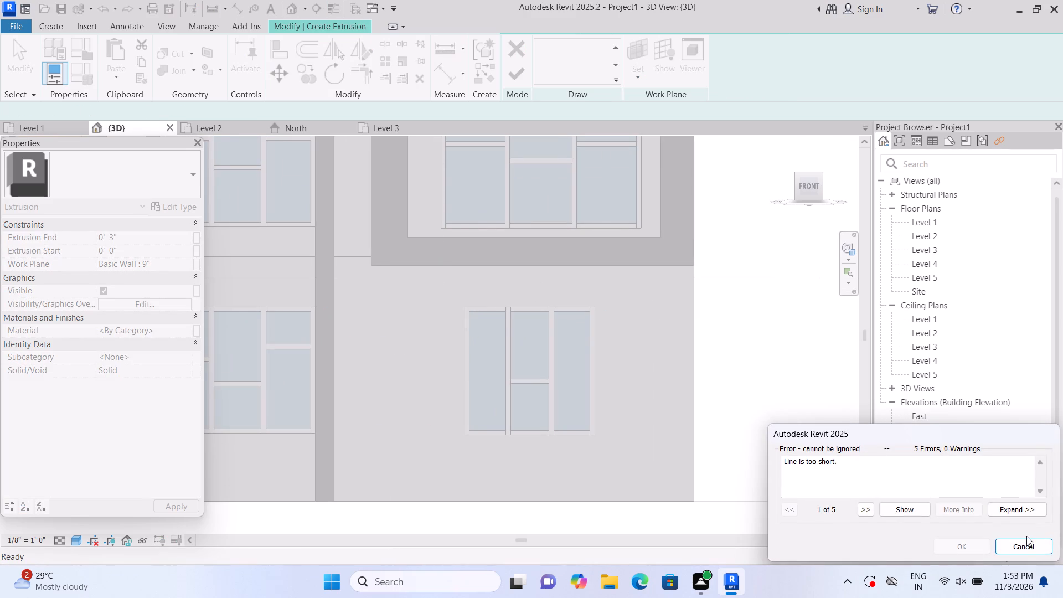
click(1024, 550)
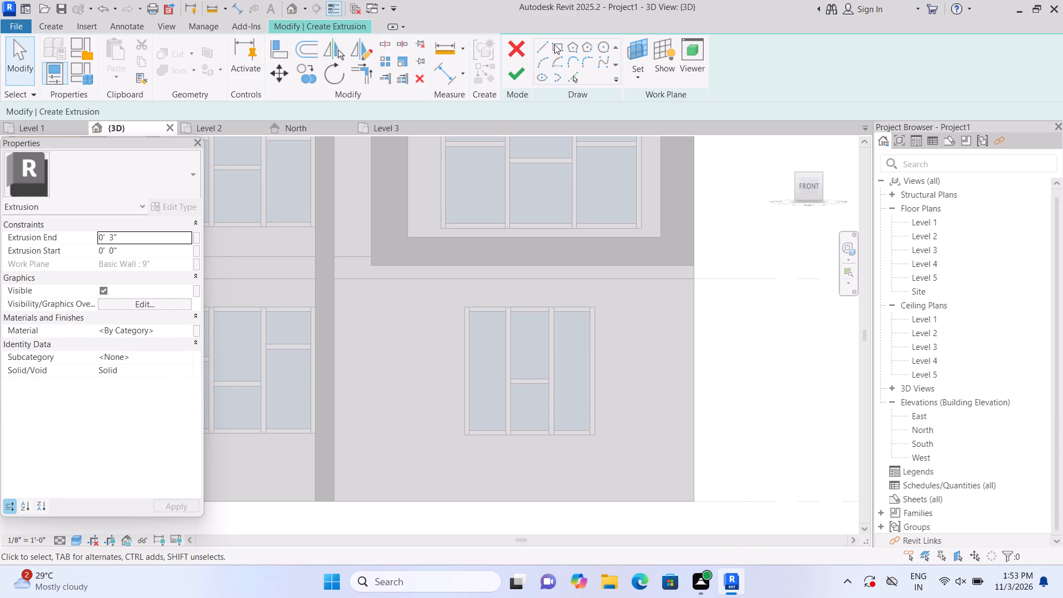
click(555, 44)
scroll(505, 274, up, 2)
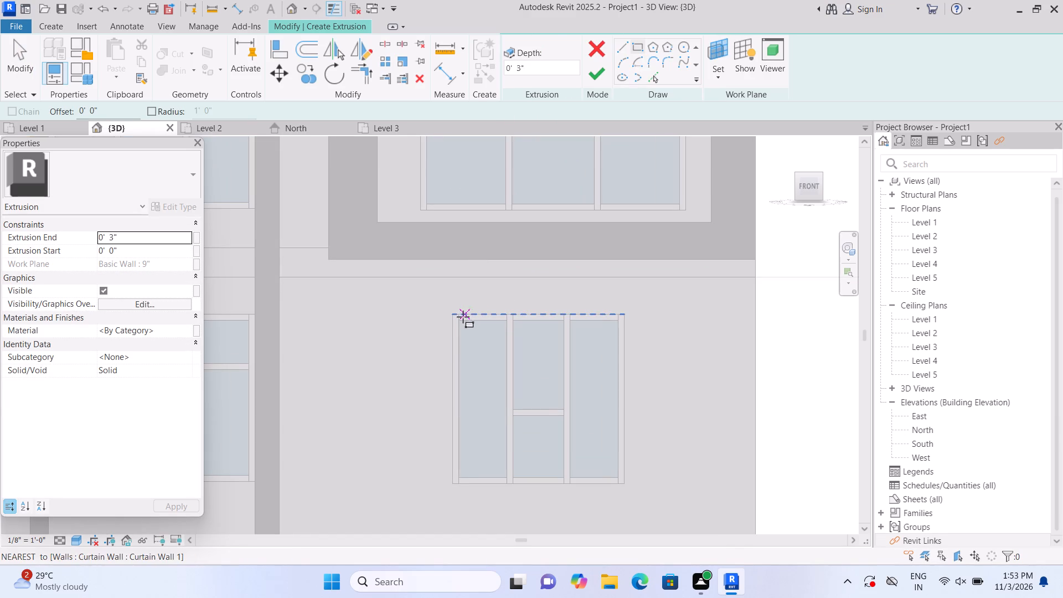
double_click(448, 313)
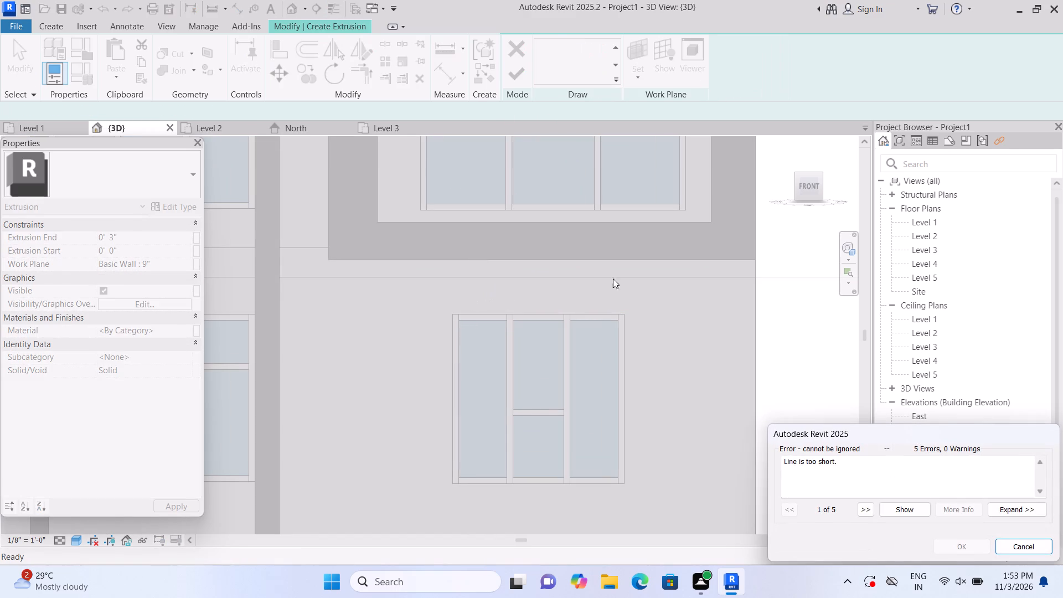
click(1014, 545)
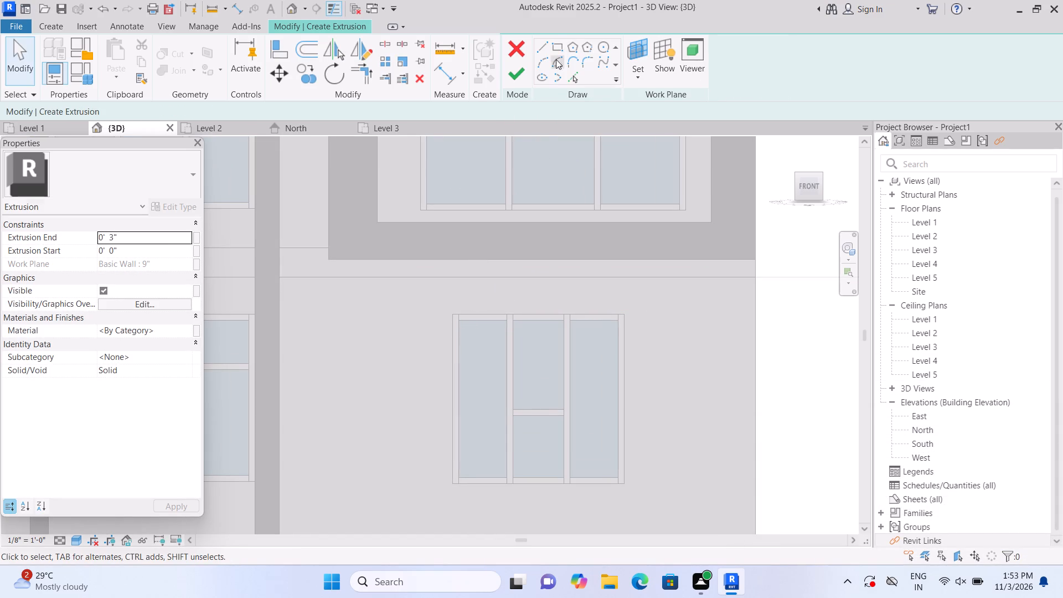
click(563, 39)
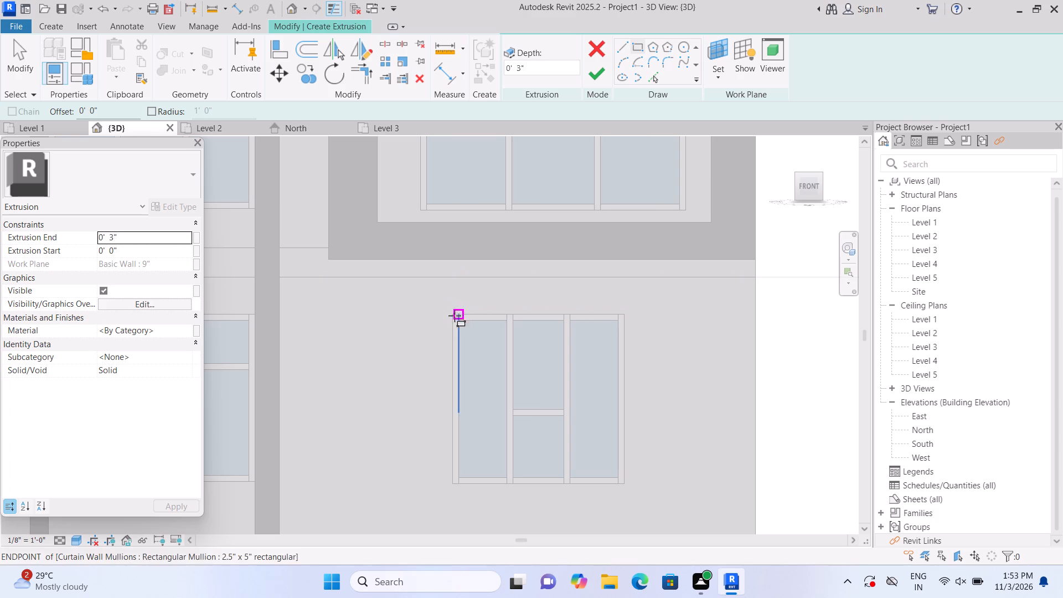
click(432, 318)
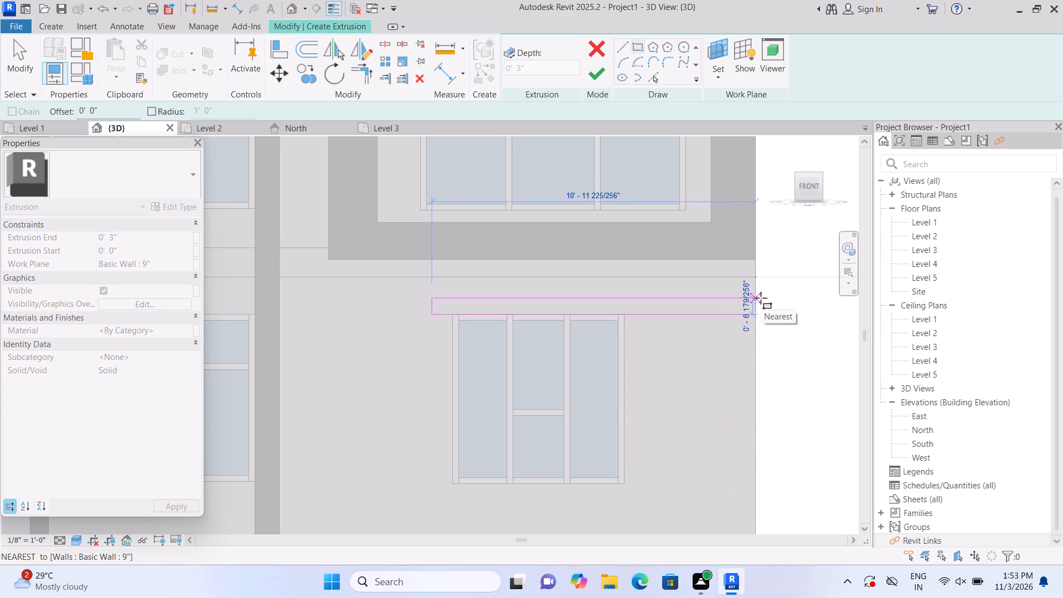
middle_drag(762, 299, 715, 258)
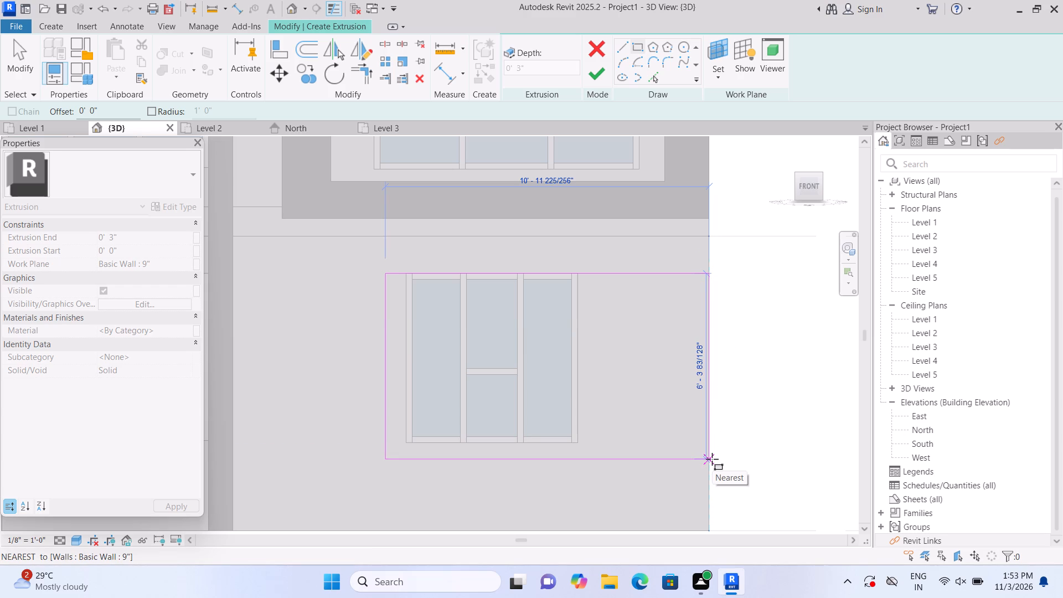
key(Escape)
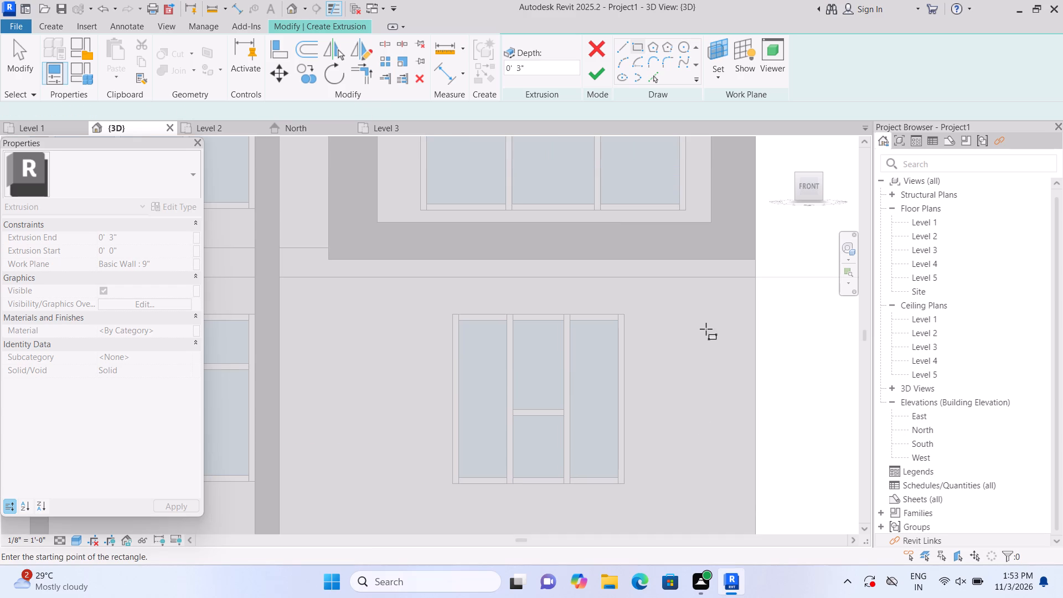
Extrude a 3" deep rectangular side wall beyond the front wall's outer corner, from window-head height to the ground, about 8'-9" tall.
scroll(707, 330, down, 3)
scroll(737, 327, up, 1)
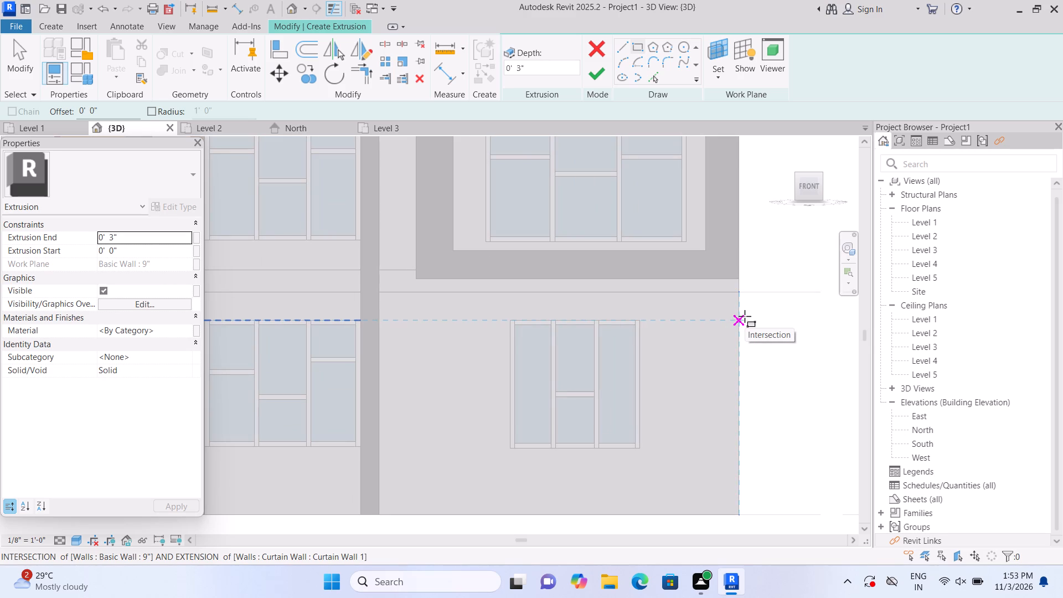
click(745, 316)
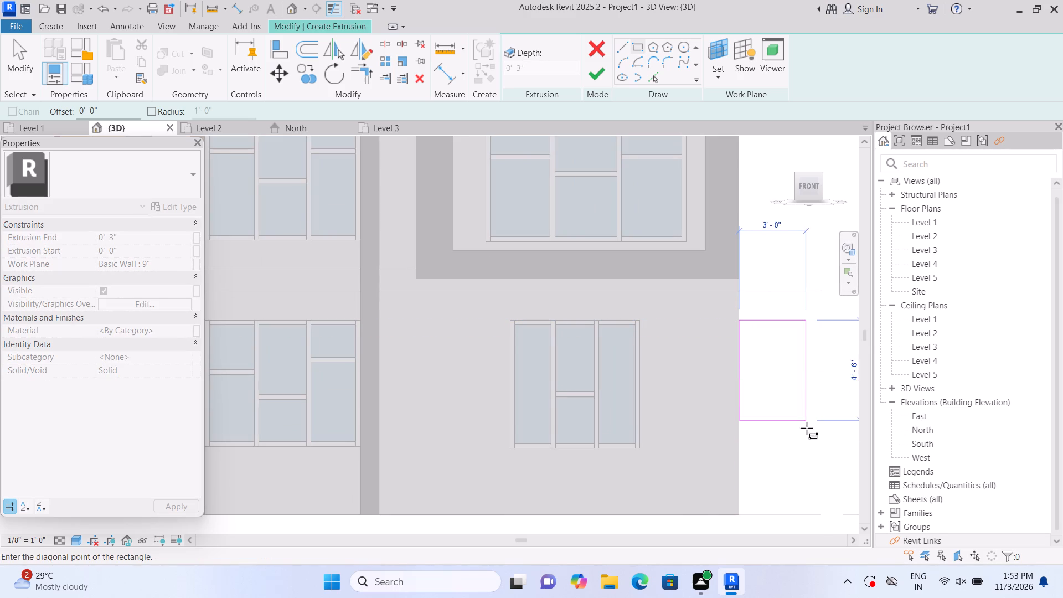
click(821, 514)
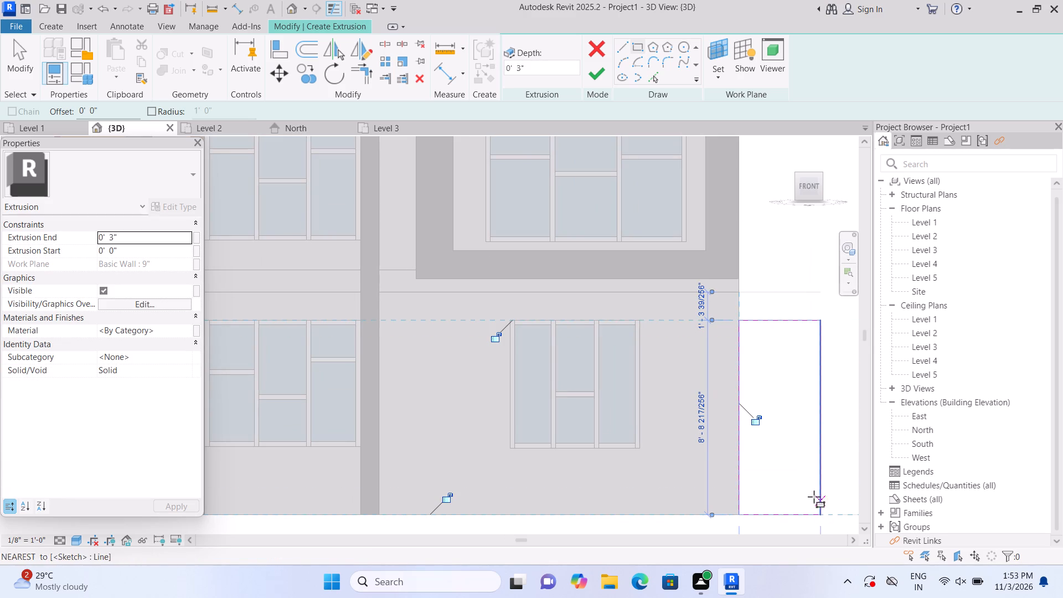
click(603, 68)
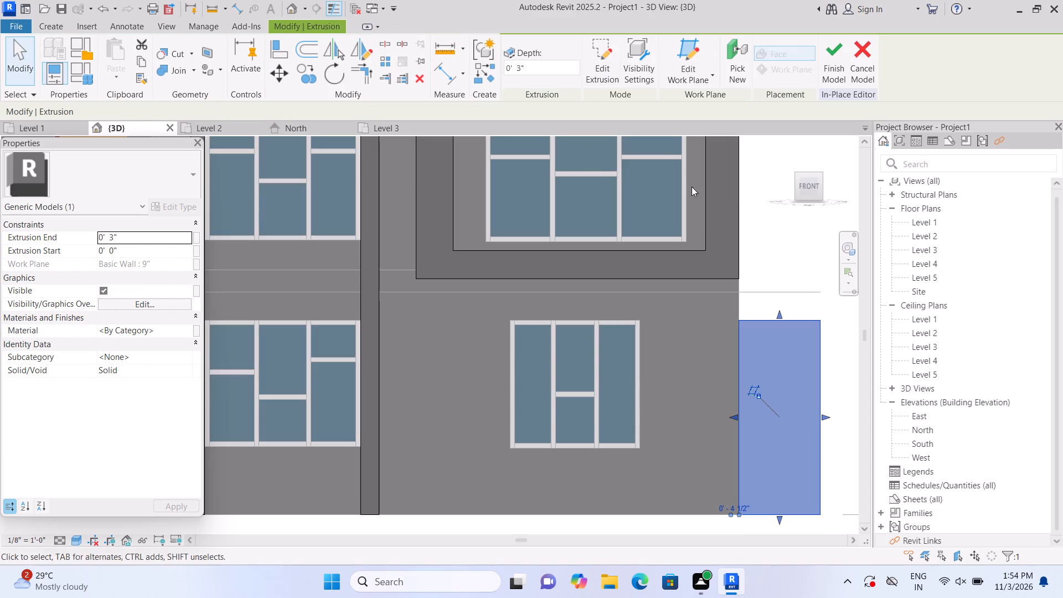
double_click(786, 141)
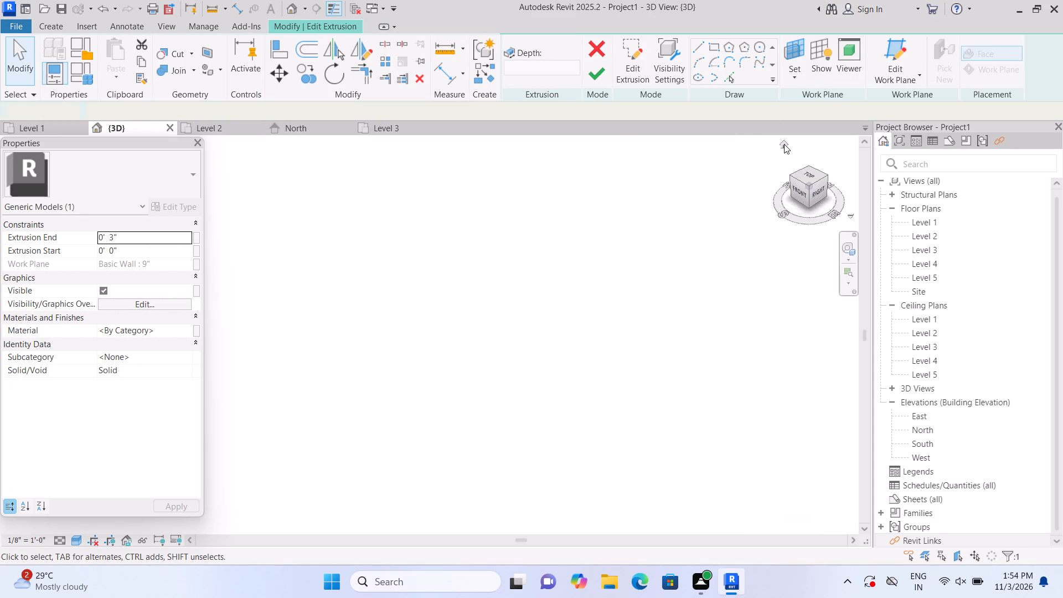
scroll(269, 413, up, 7)
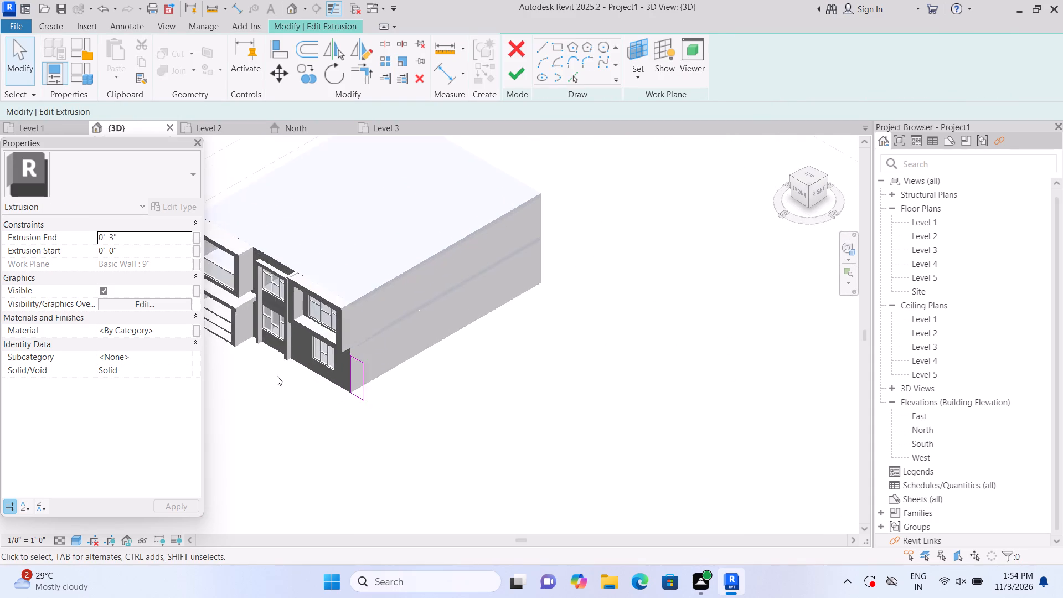
scroll(277, 376, up, 4)
click(517, 68)
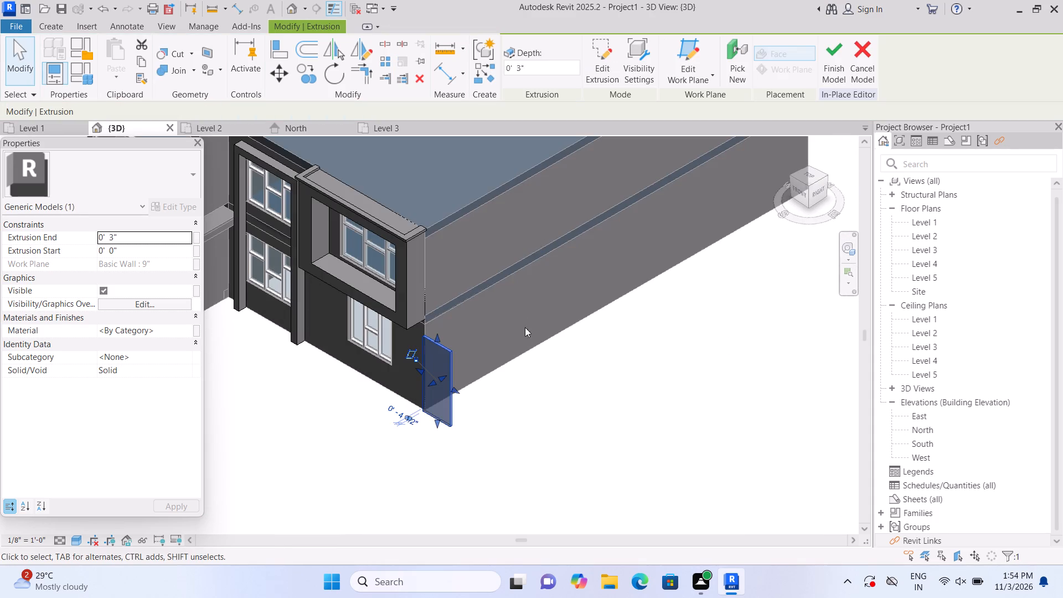
Stretch the side wall's back face rearward to an extrusion start of -0' 9", giving a 1' 0" depth.
scroll(513, 350, up, 1)
click(514, 386)
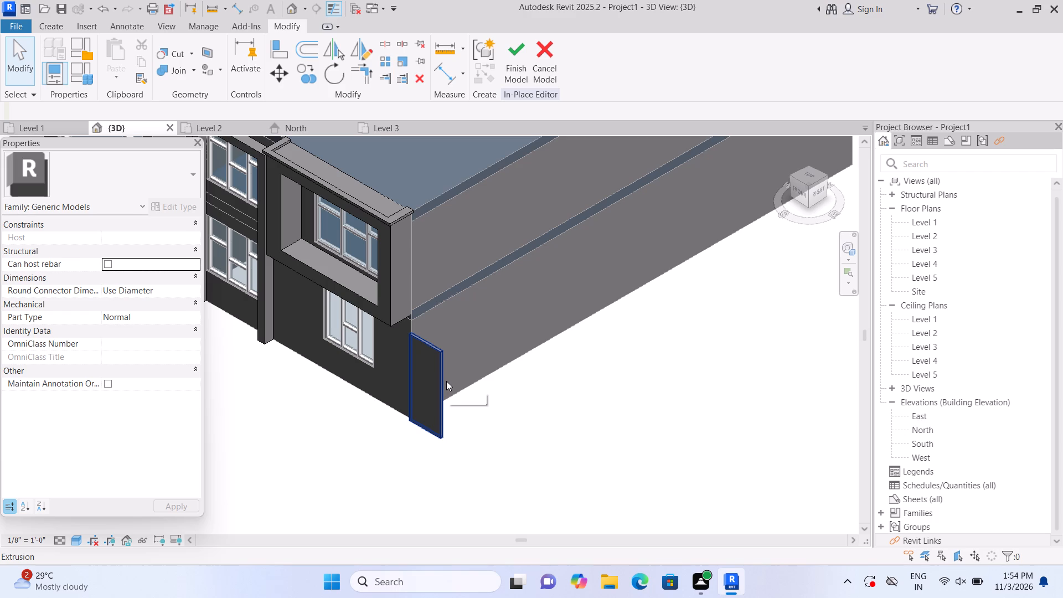
scroll(406, 382, up, 10)
click(445, 377)
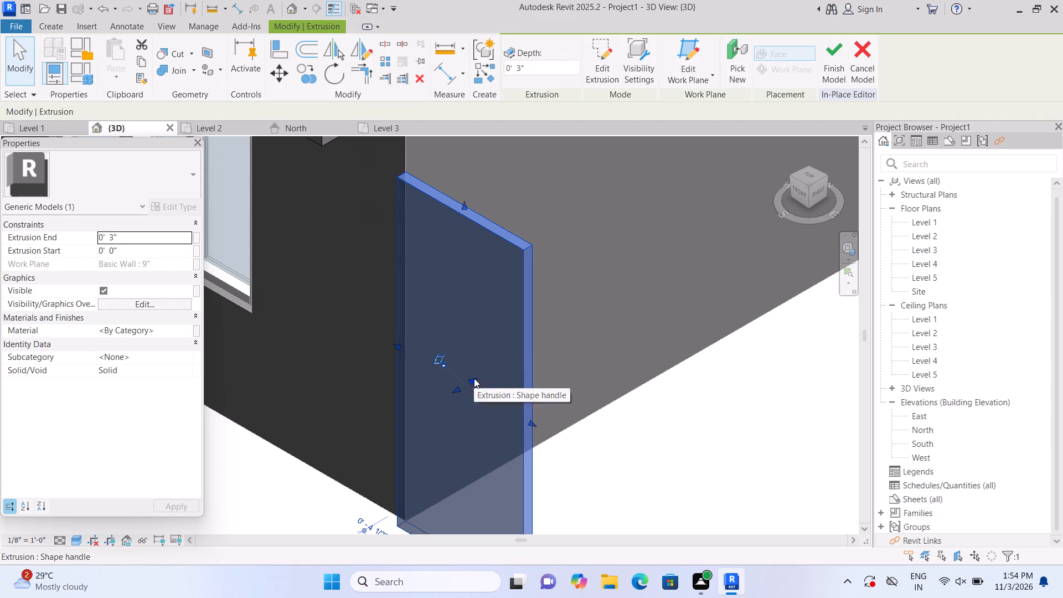
drag(474, 378, 496, 365)
click(496, 365)
click(332, 497)
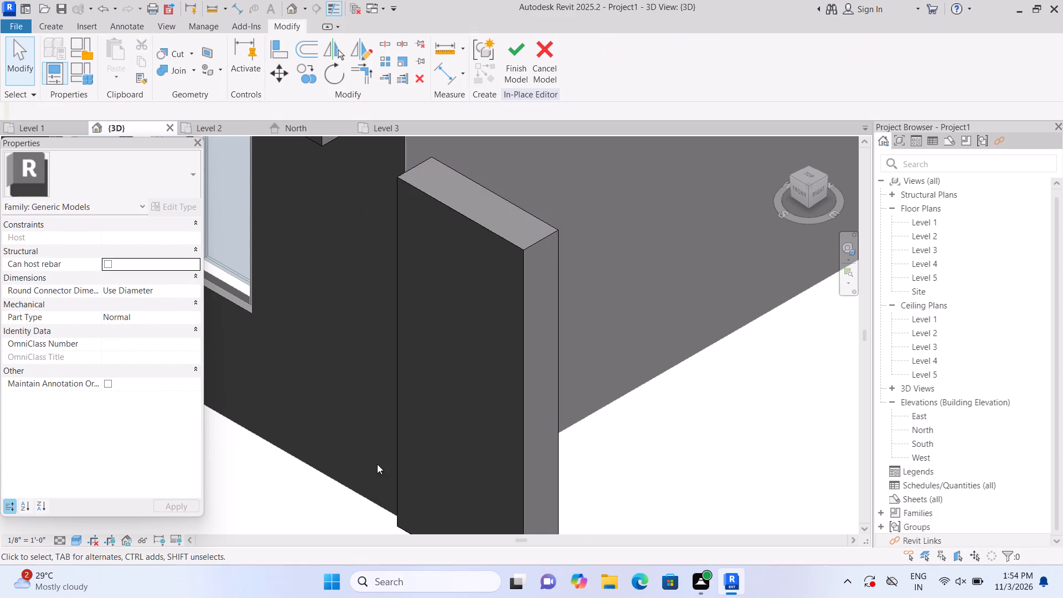
Pull the side wall's front face back in line with the house's front wall, leaving a 9" depth.
click(430, 432)
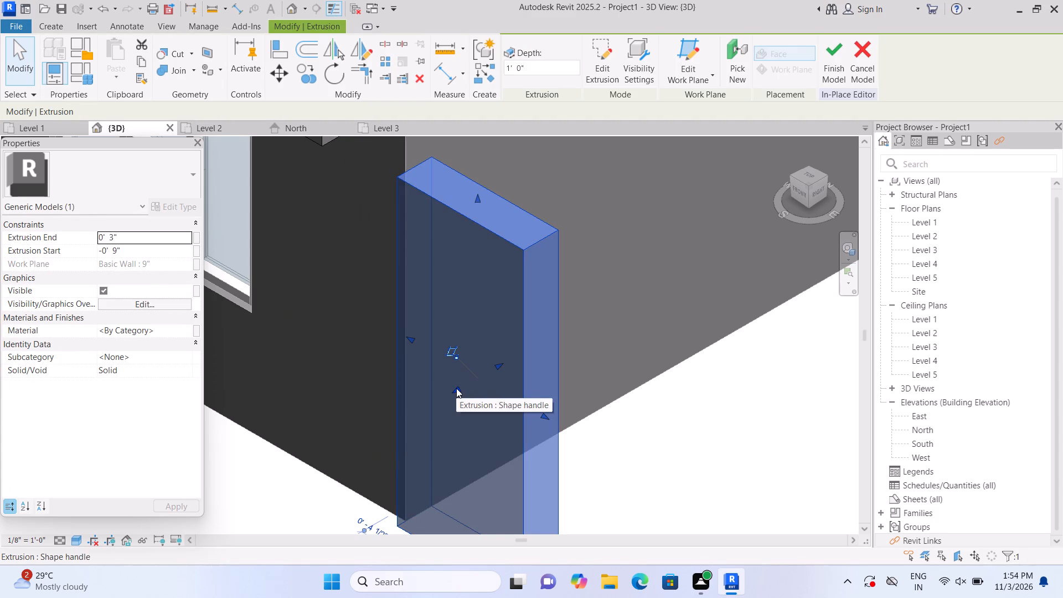
drag(456, 388, 463, 379)
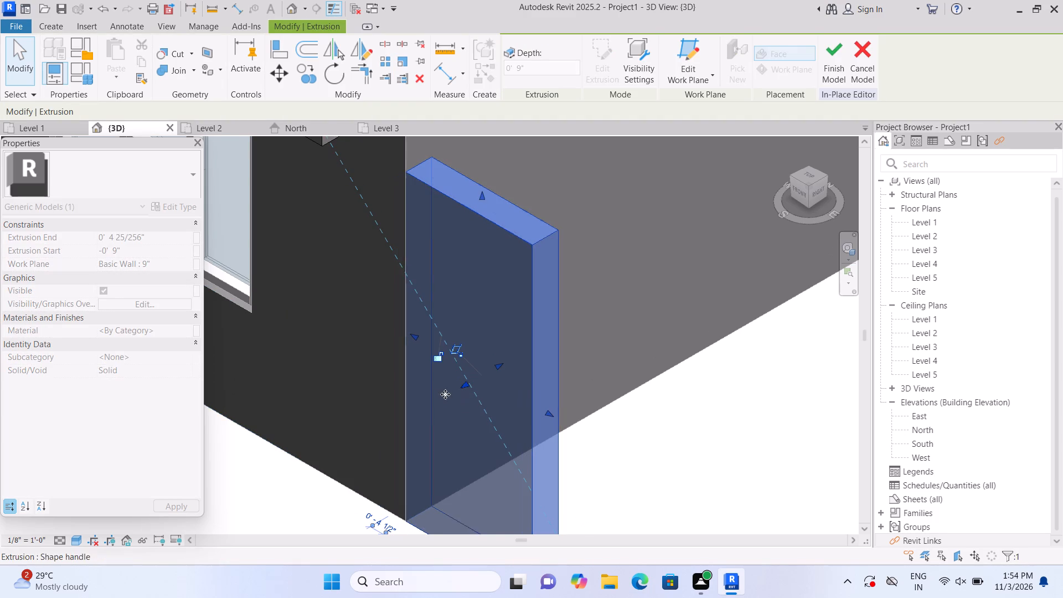
double_click(332, 497)
Examine the new side wall's alignment at the house corner and within the whole facade in front view.
scroll(332, 498, down, 4)
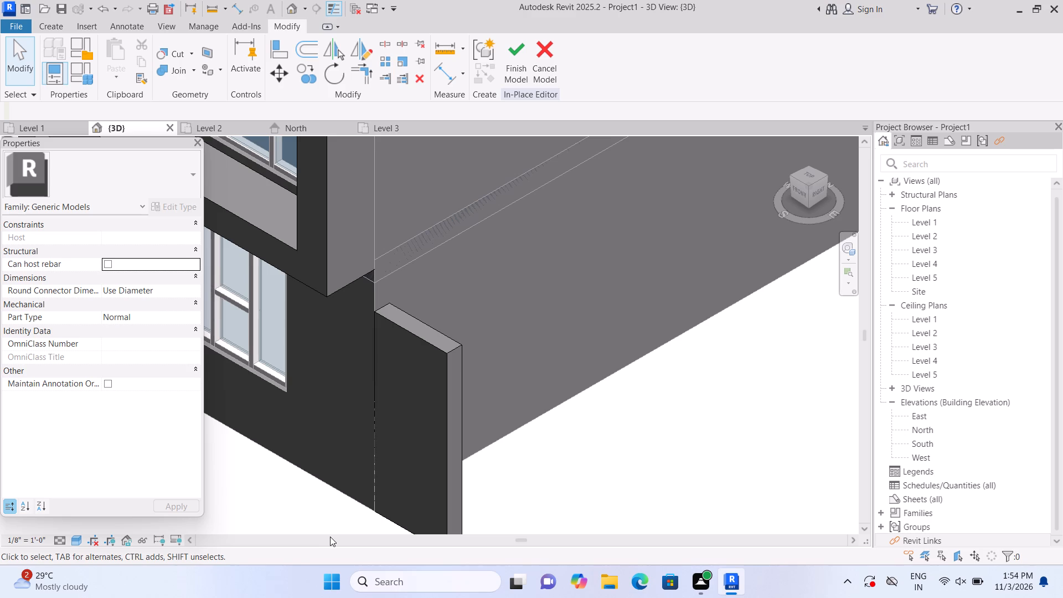
scroll(373, 503, up, 5)
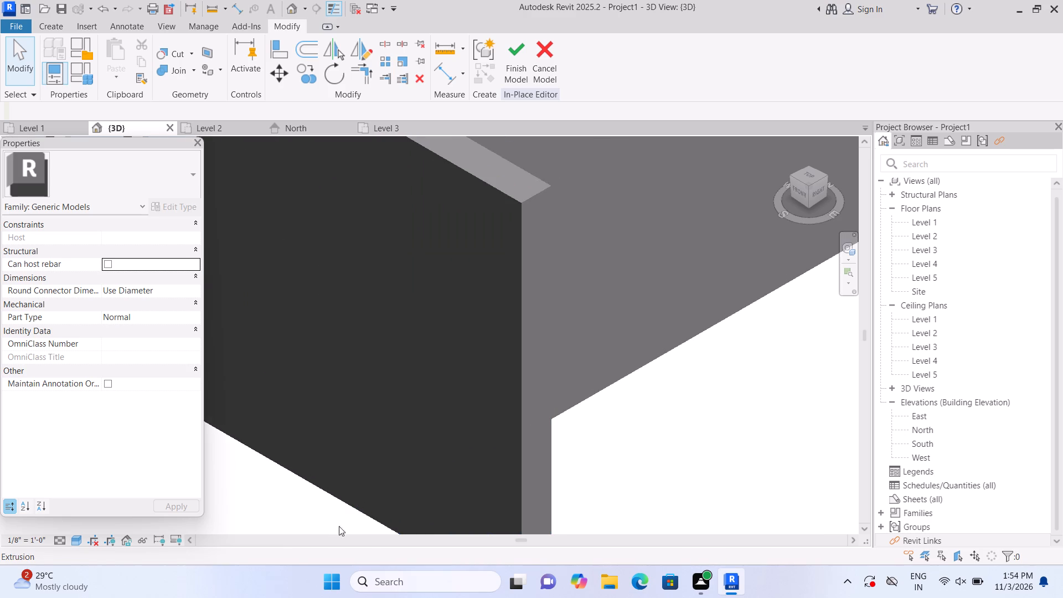
scroll(320, 486, down, 8)
middle_drag(313, 509, 319, 512)
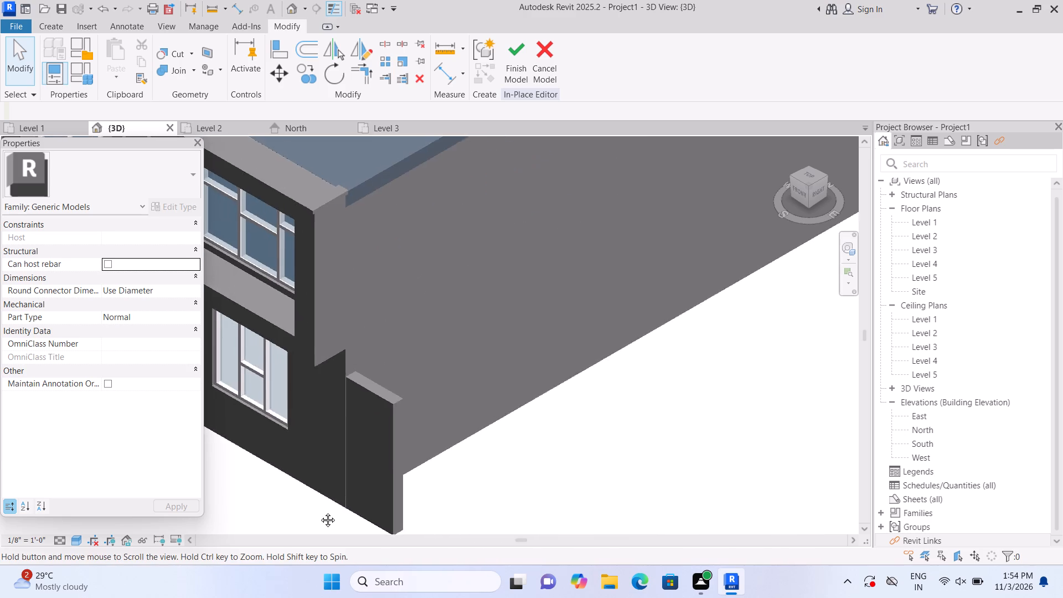
middle_drag(319, 512, 456, 498)
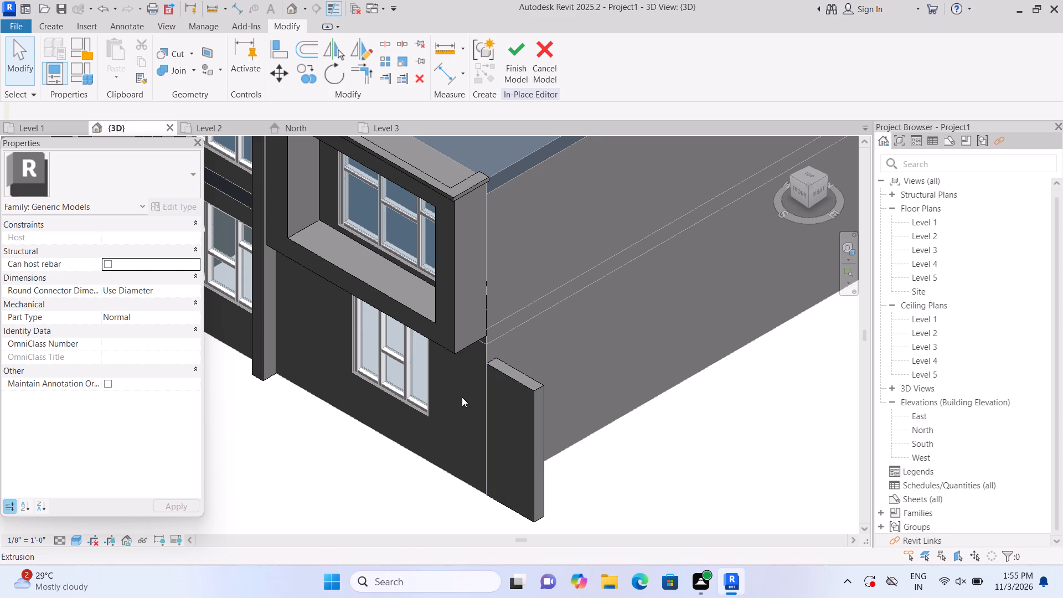
click(803, 194)
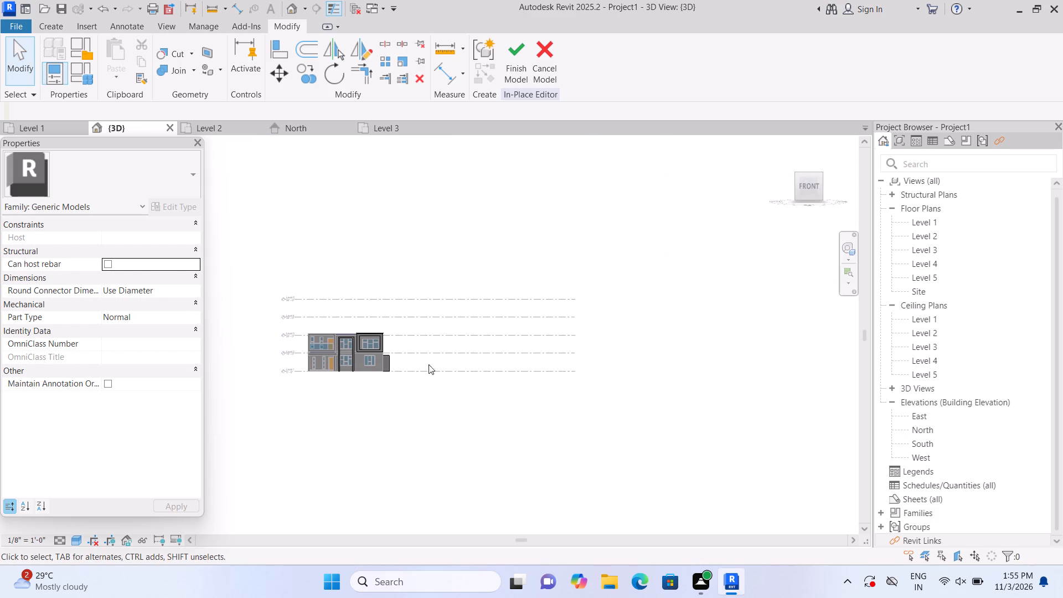
scroll(333, 370, up, 10)
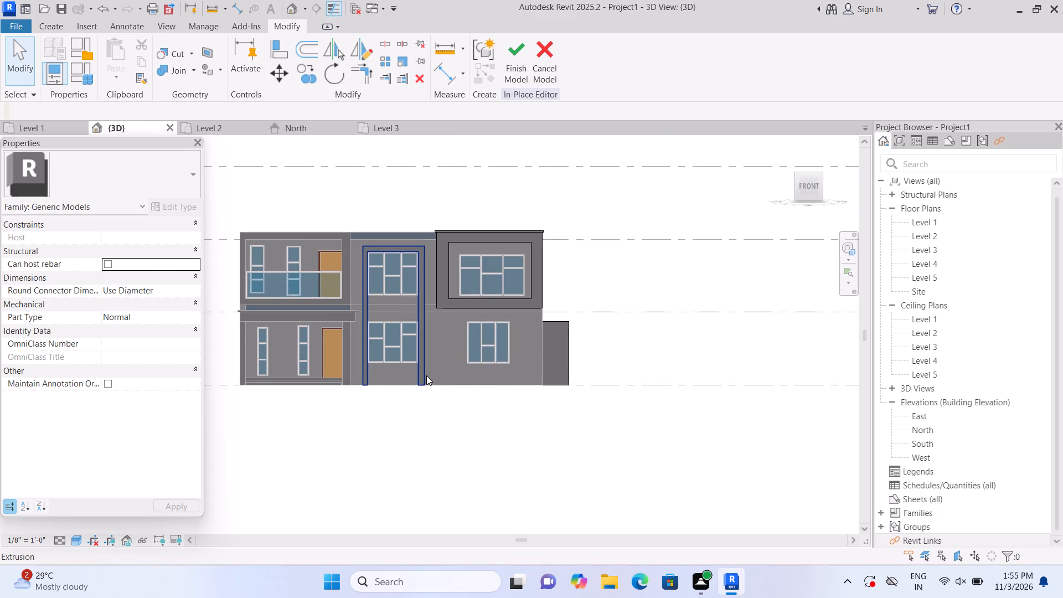
middle_drag(435, 382, 454, 423)
scroll(455, 420, up, 2)
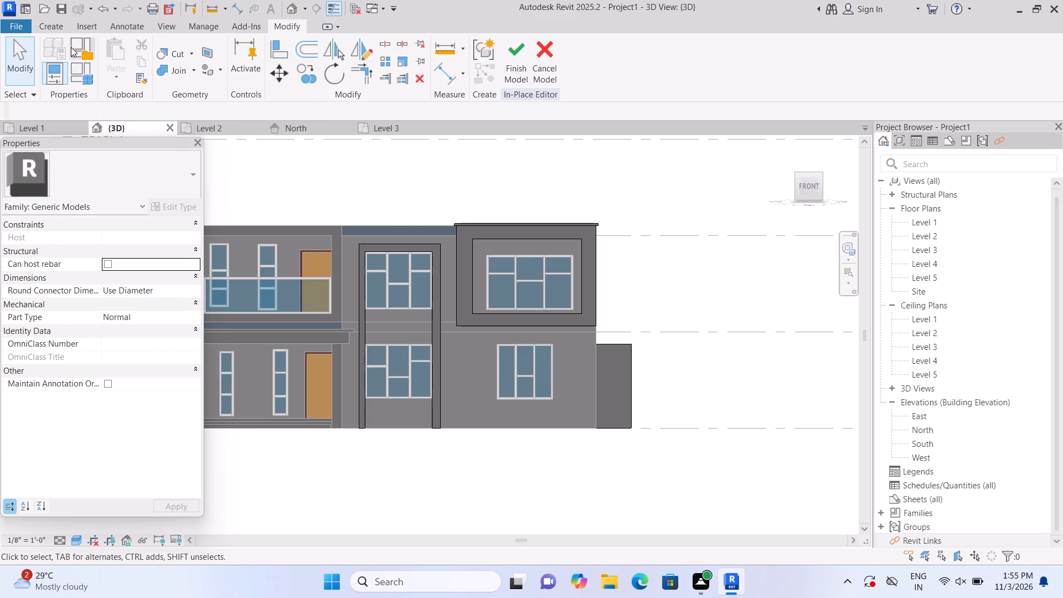
On the ground-floor front wall's face, extrude a 15'-0" by 1'-0" band, 3" deep, above the corner window to the side wall's outer edge.
click(53, 24)
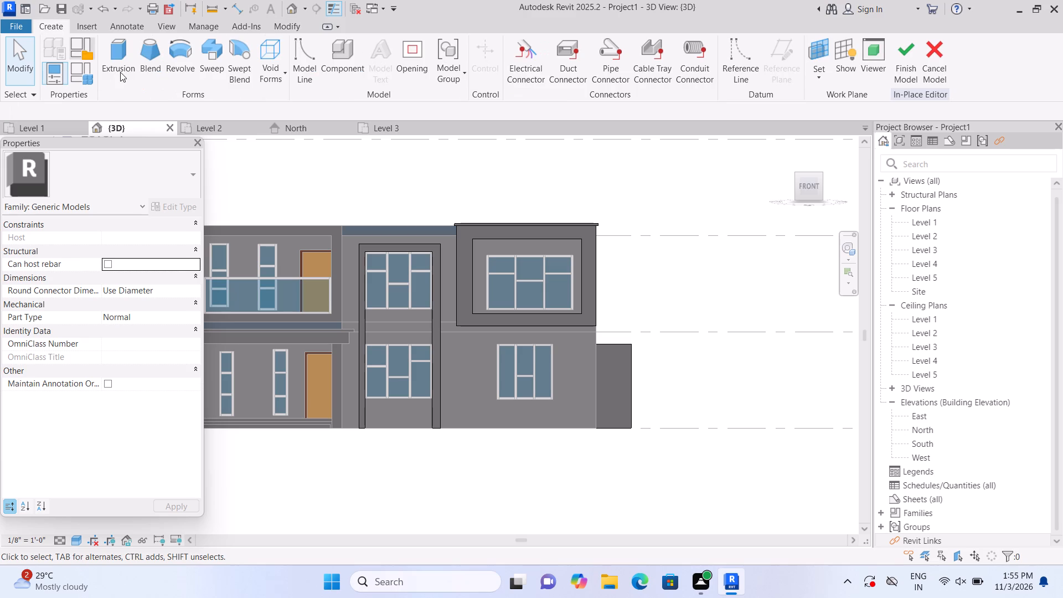
click(120, 72)
double_click(725, 76)
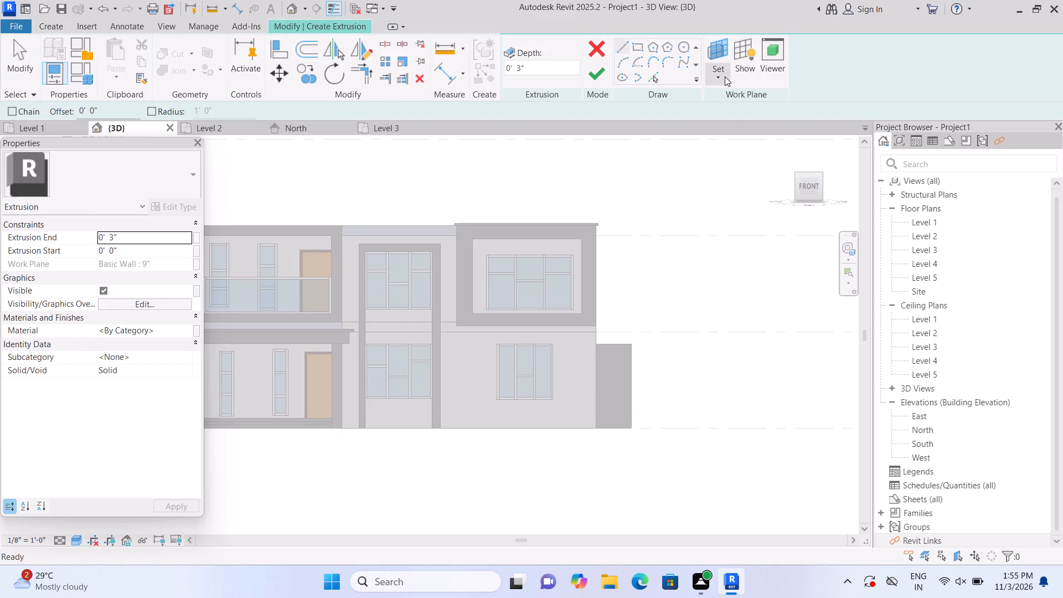
click(726, 79)
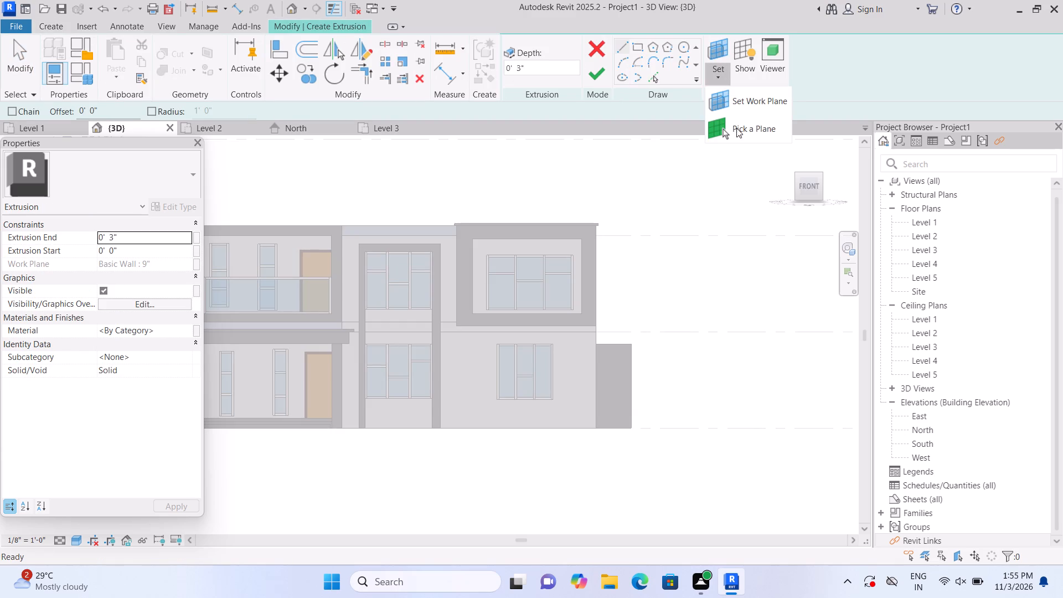
click(737, 128)
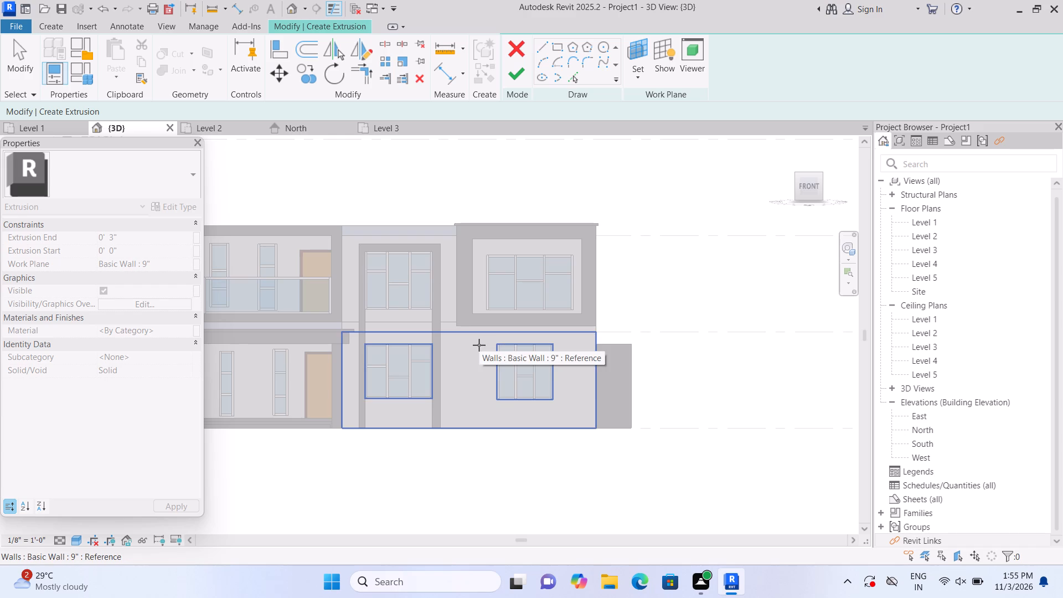
click(479, 345)
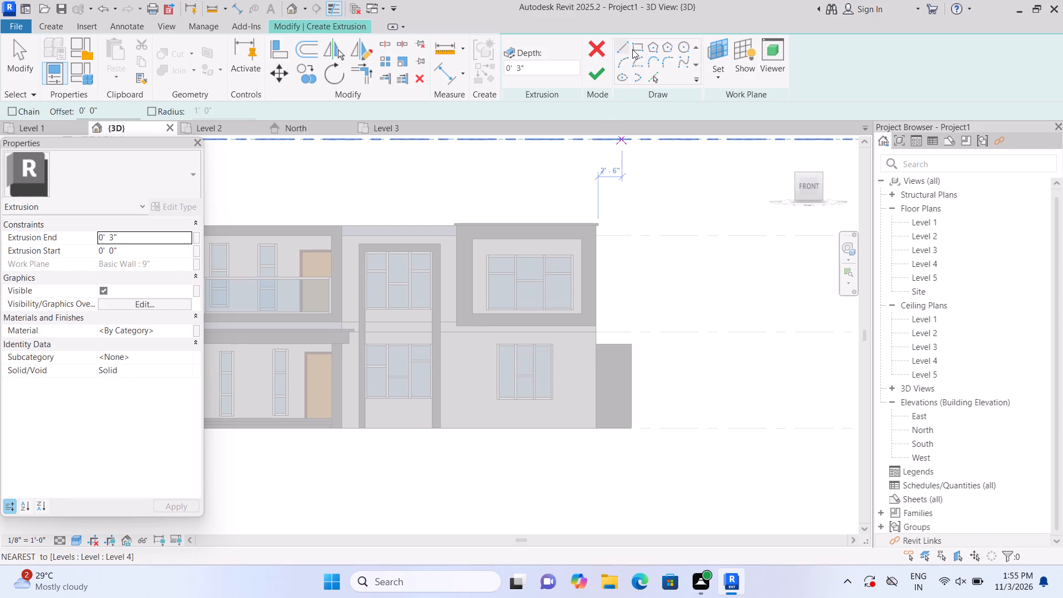
double_click(632, 49)
scroll(550, 350, up, 2)
middle_drag(458, 383, 407, 374)
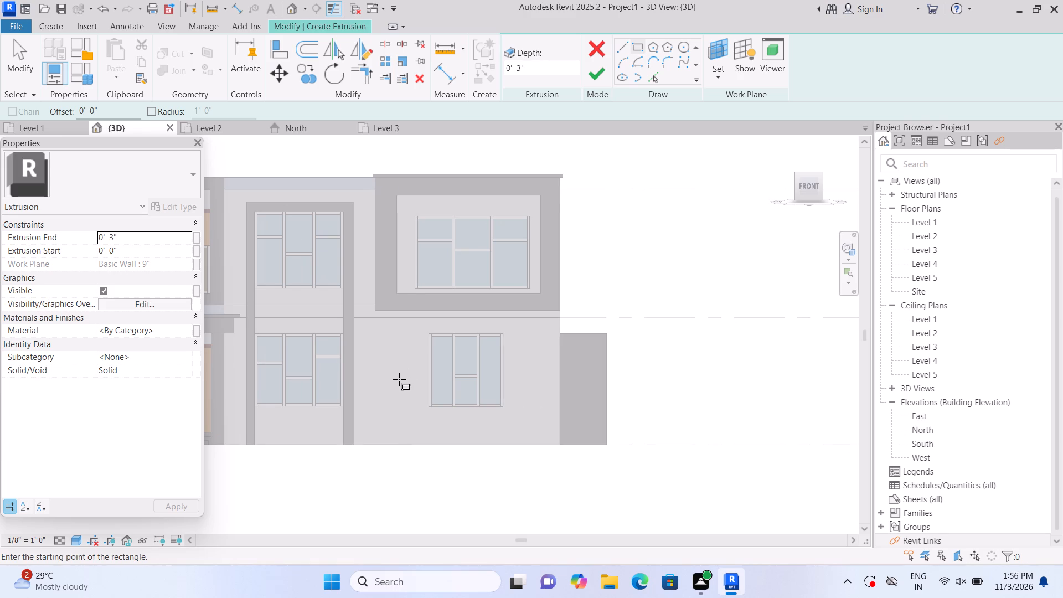
click(414, 336)
scroll(545, 325, up, 1)
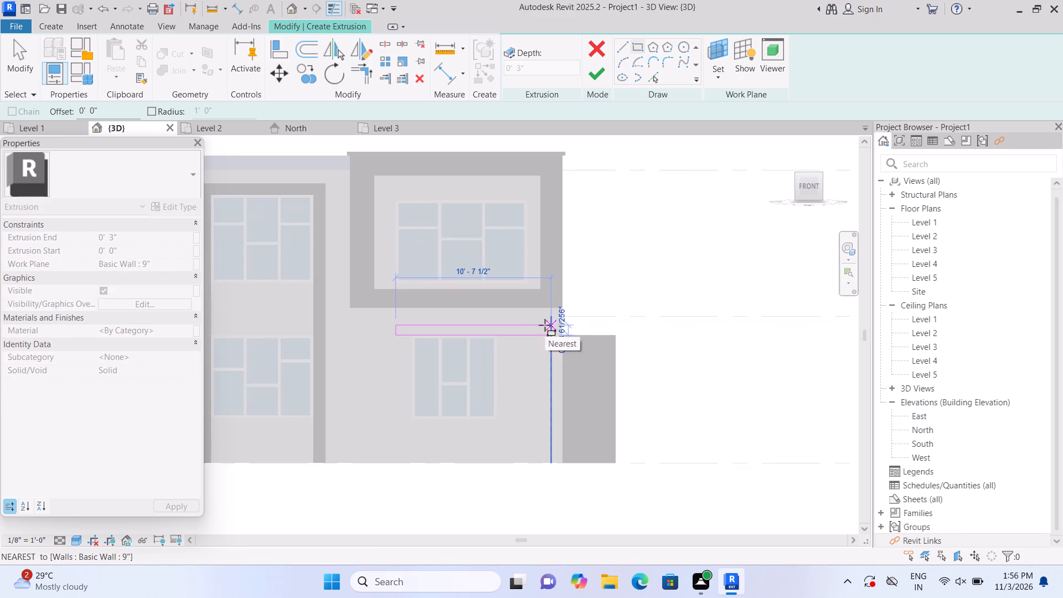
scroll(545, 325, up, 2)
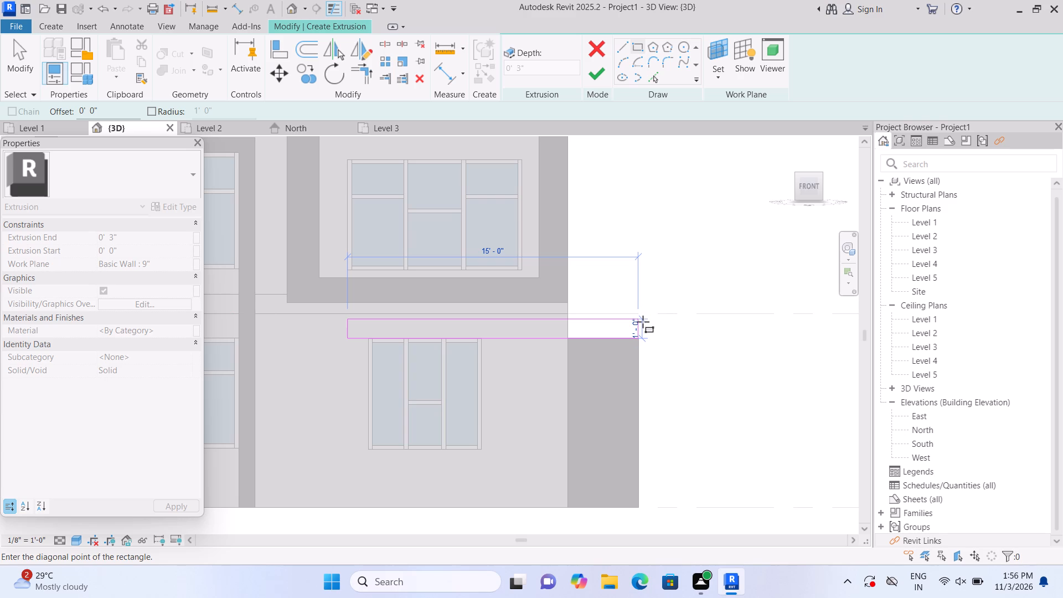
click(643, 322)
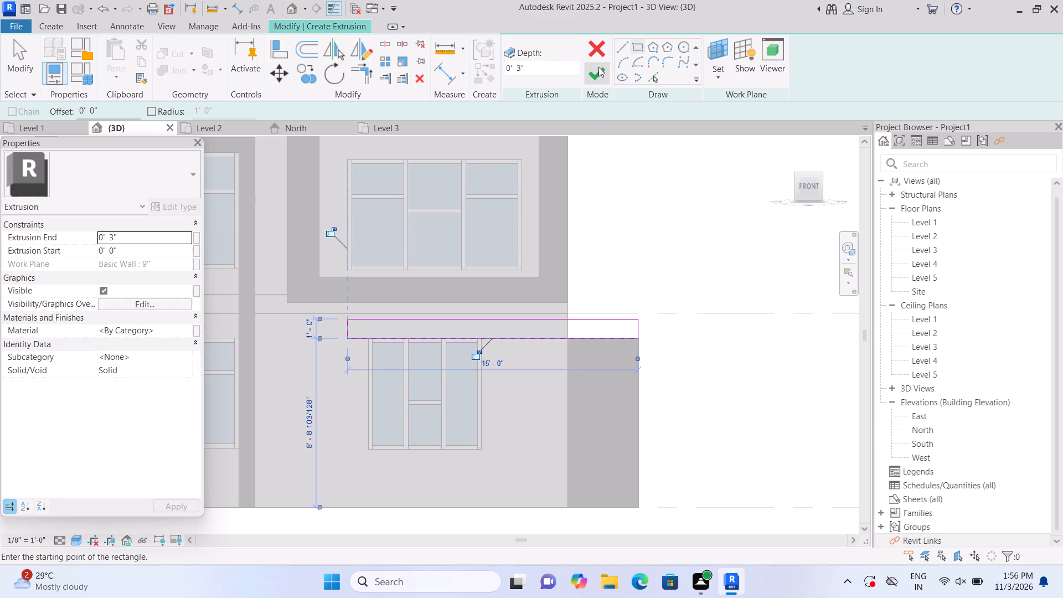
click(598, 67)
scroll(670, 273, down, 1)
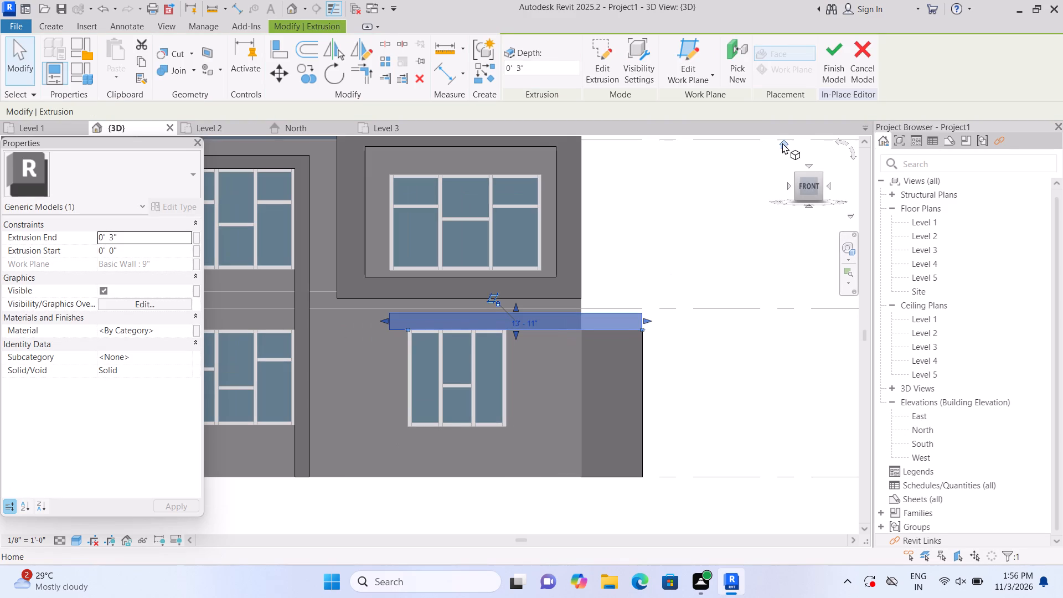
double_click(782, 143)
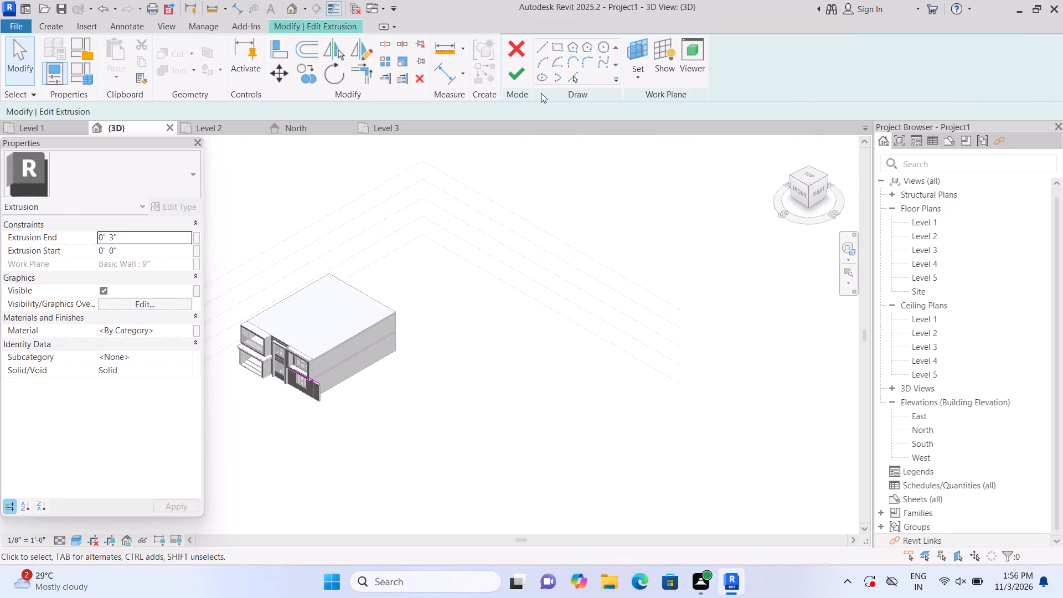
click(525, 75)
scroll(265, 383, up, 8)
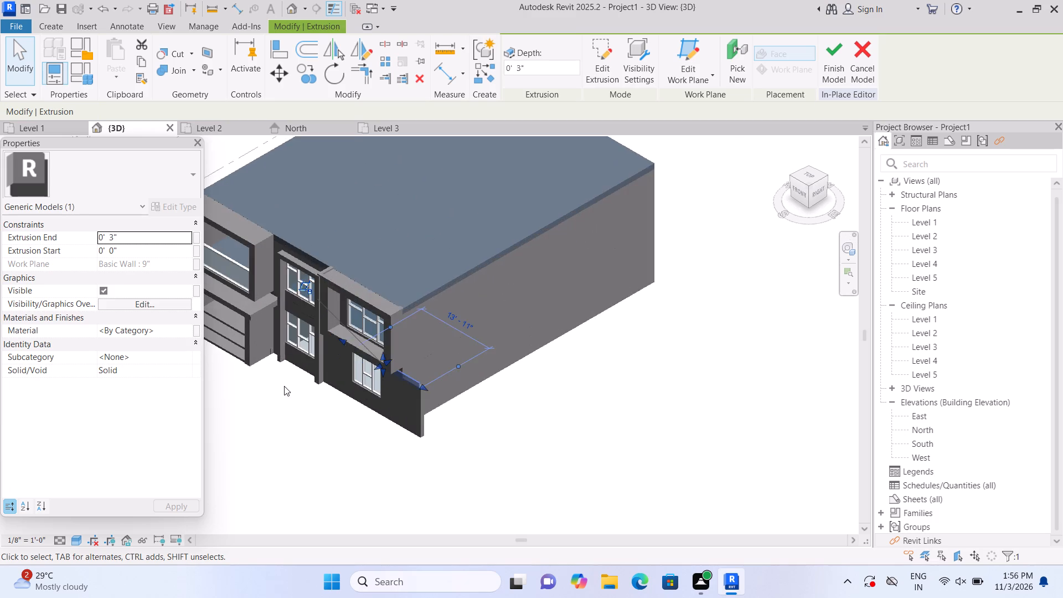
Lower the top edge of the band above the ground-floor corner window slightly, making the band thinner.
scroll(284, 386, up, 6)
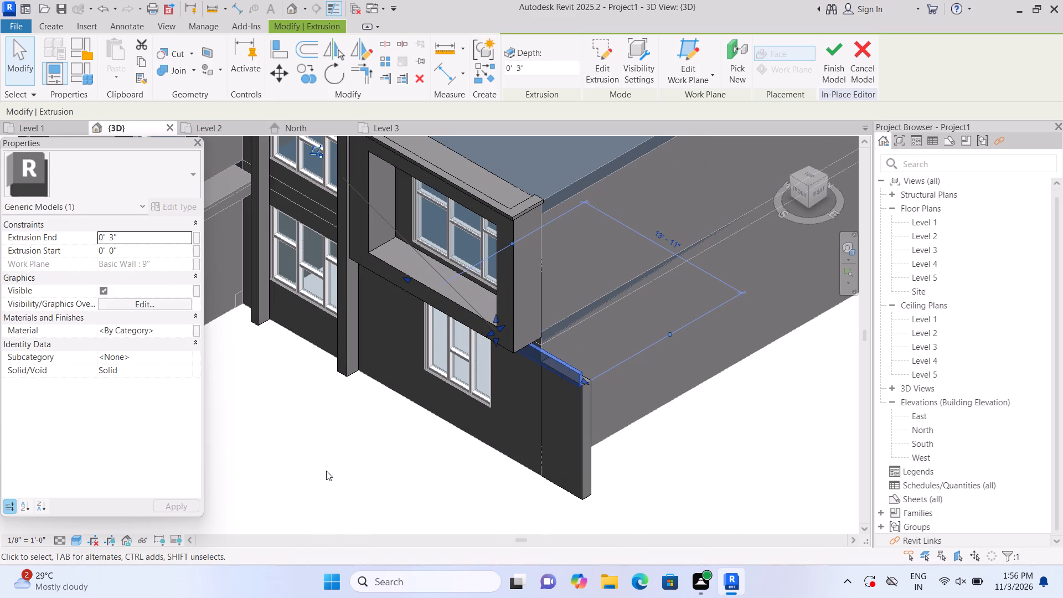
shift+middle_drag(336, 470, 350, 271)
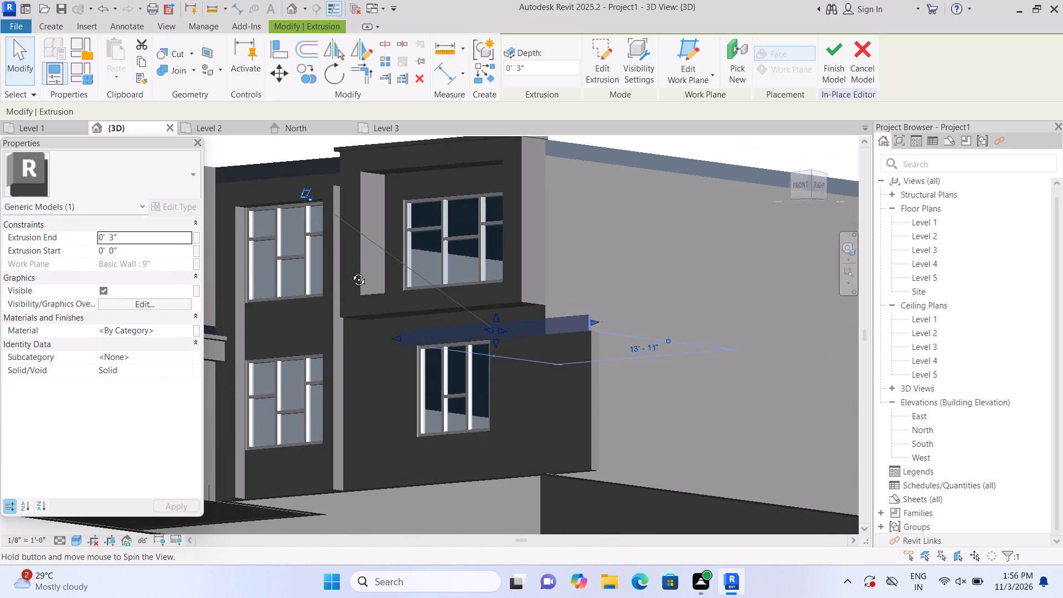
shift+middle_drag(350, 271, 294, 404)
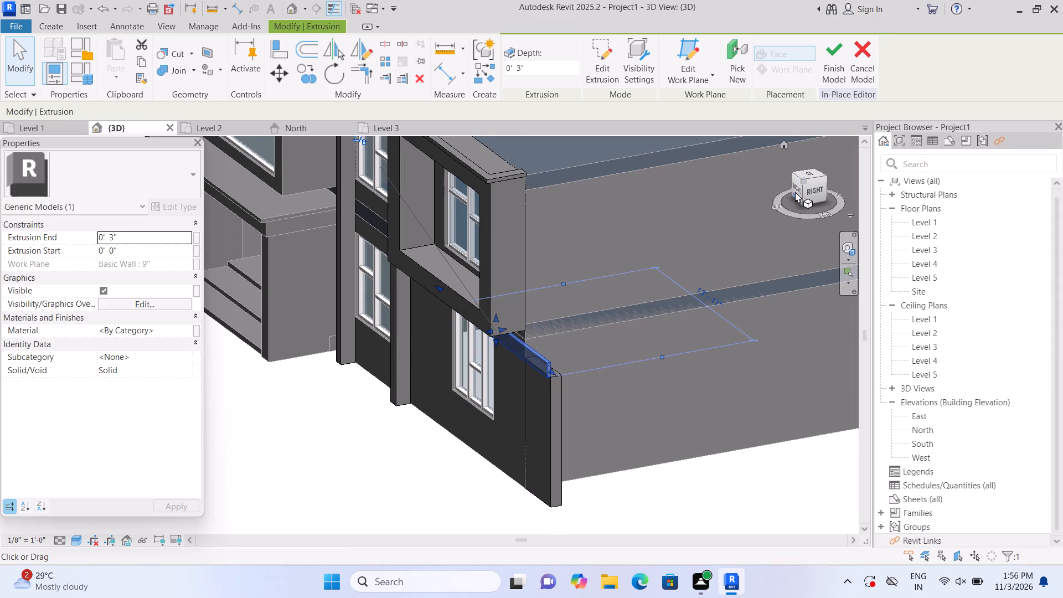
click(795, 192)
scroll(417, 317, up, 1)
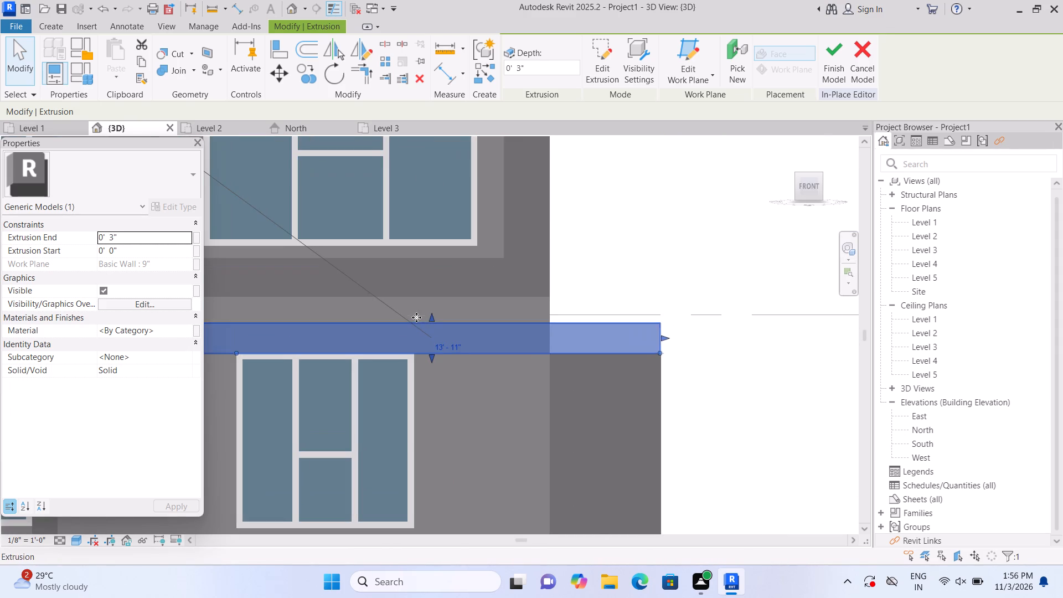
middle_drag(414, 301, 536, 241)
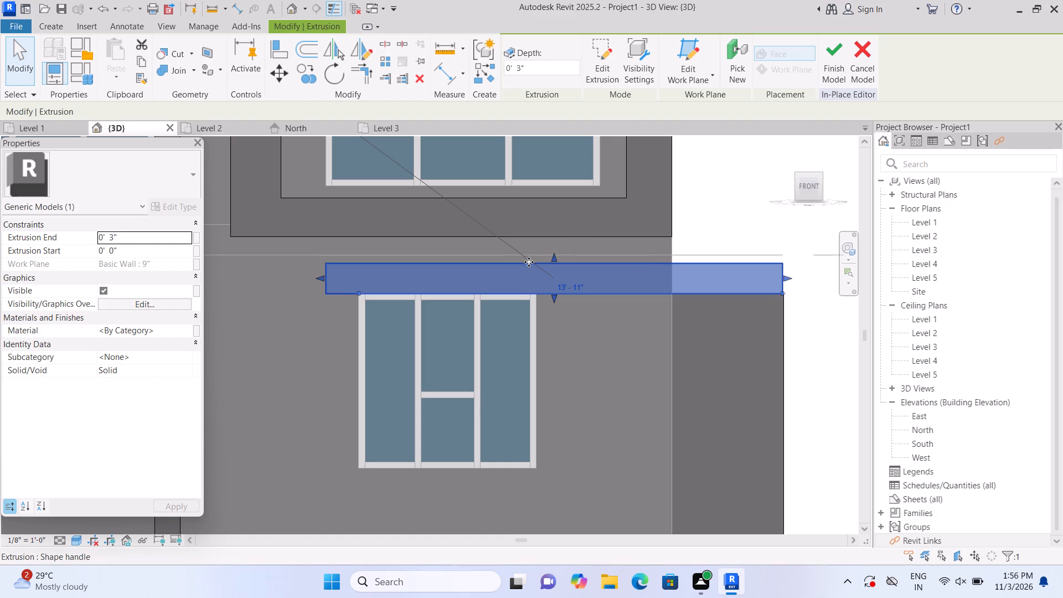
drag(551, 252, 557, 271)
click(726, 210)
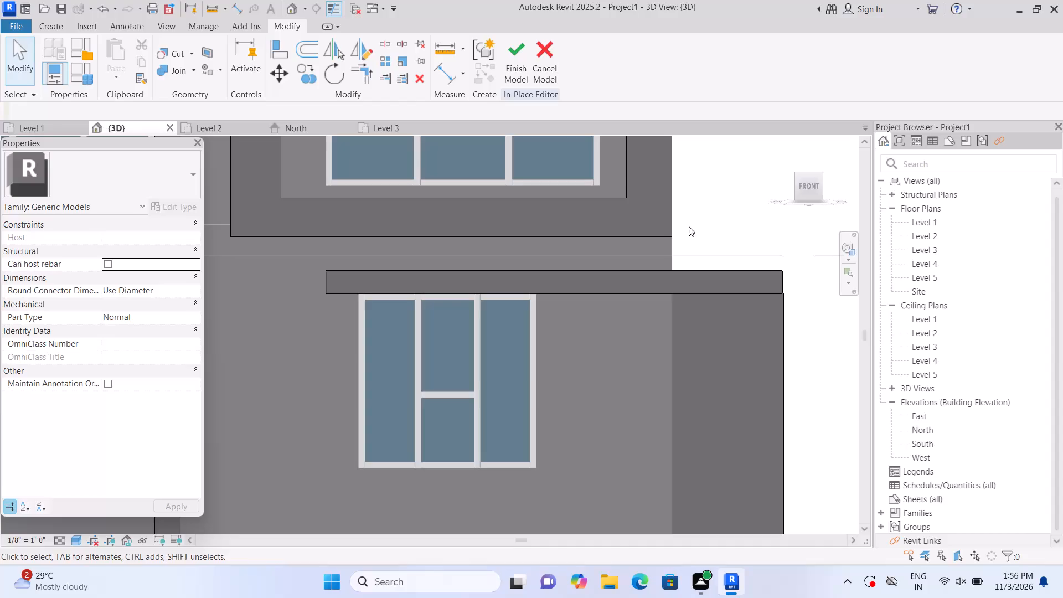
Set the band's extrusion end to 1' 0" so it projects further from the front wall.
click(411, 287)
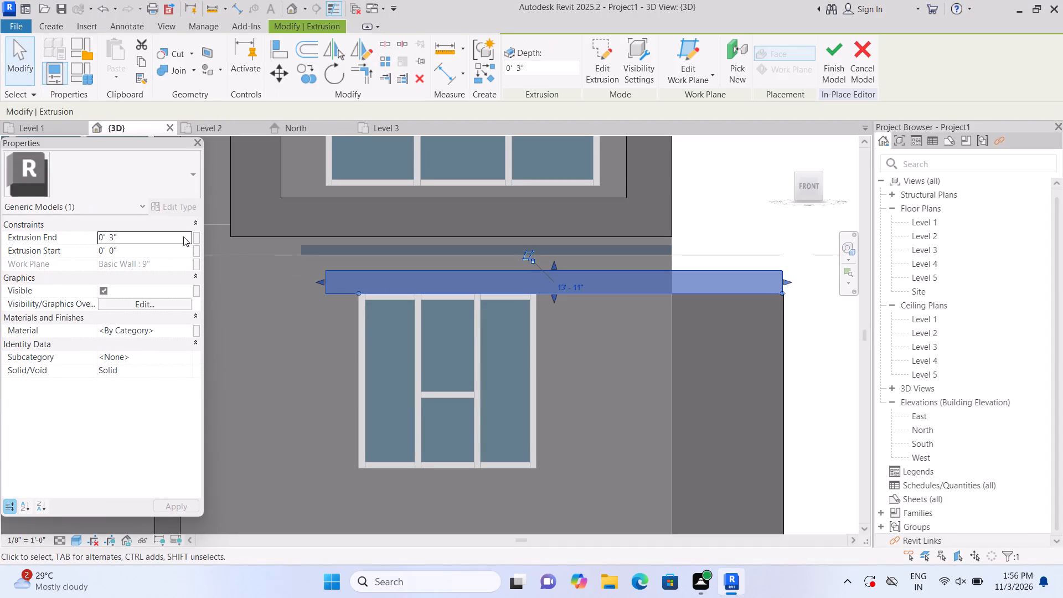
click(173, 234)
key(BackSpace)
text(1')
key(Return)
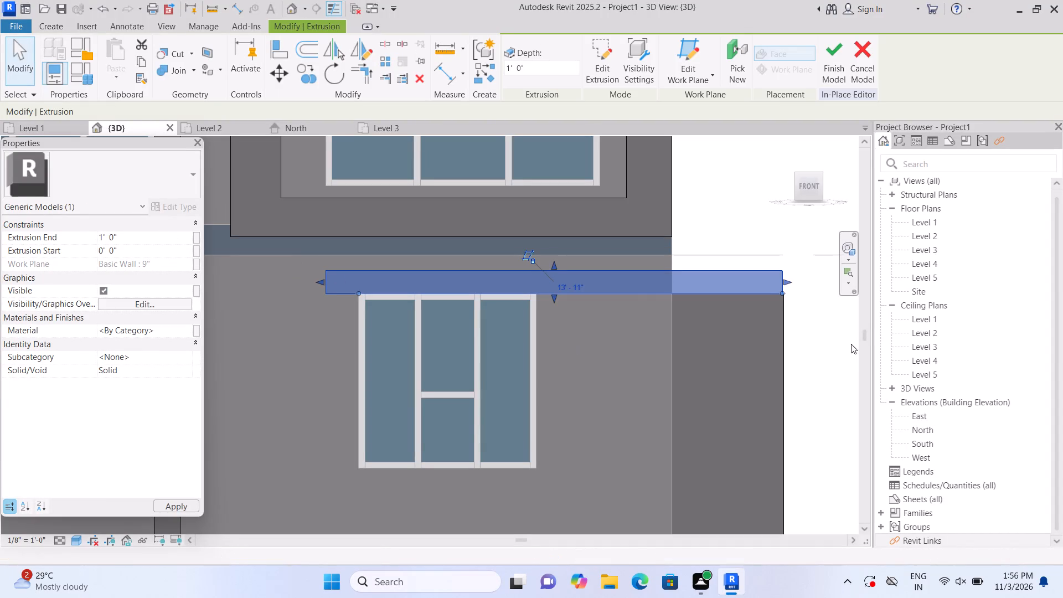
click(833, 354)
Examine the band's projection against the upper-floor window frame and the side wall at the house corner in 3D.
click(782, 141)
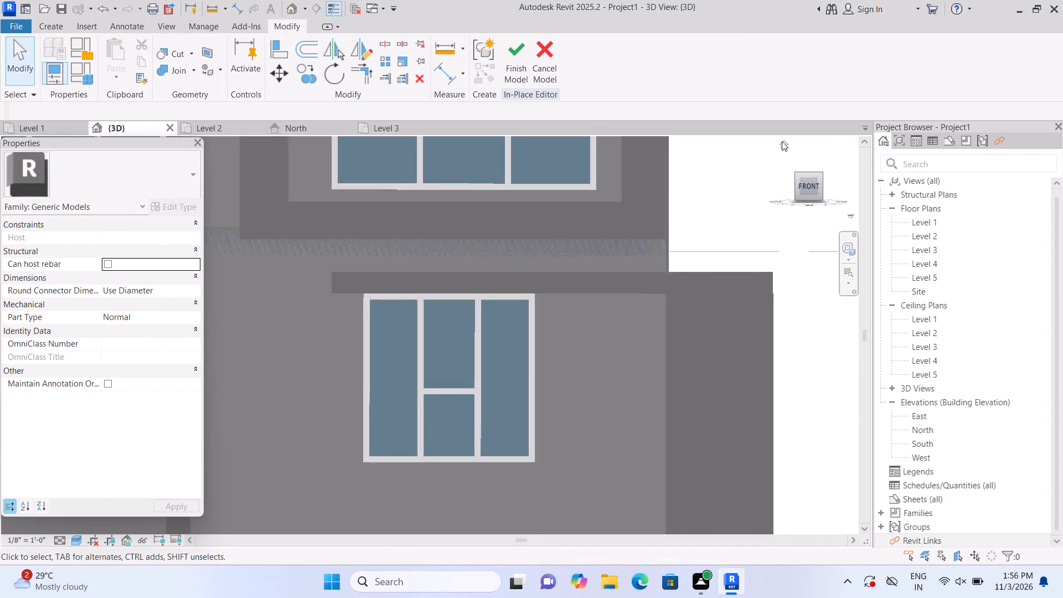
scroll(272, 419, up, 6)
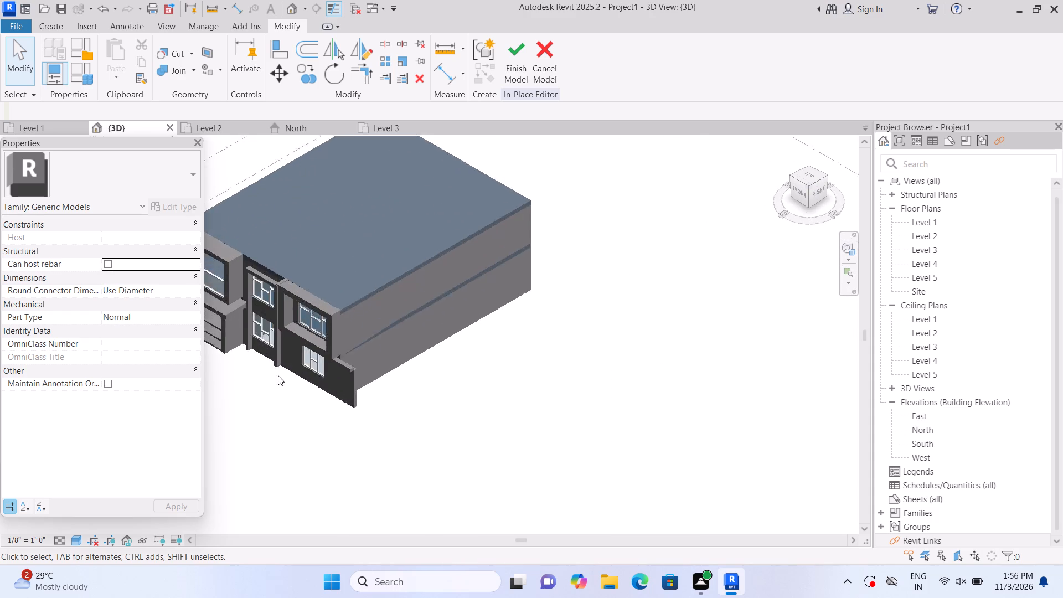
scroll(278, 375, up, 9)
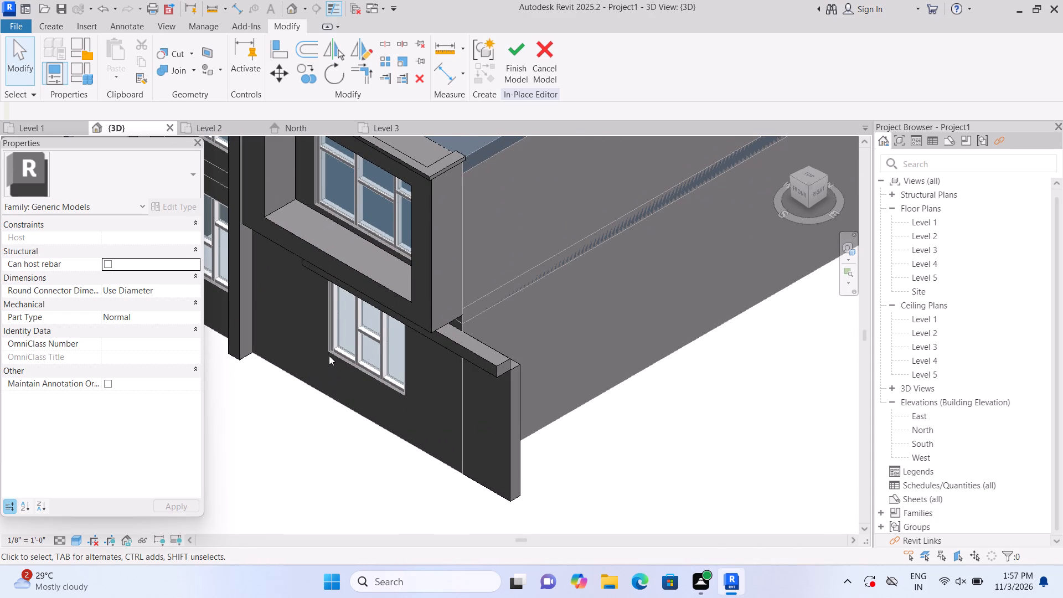
scroll(329, 353, up, 1)
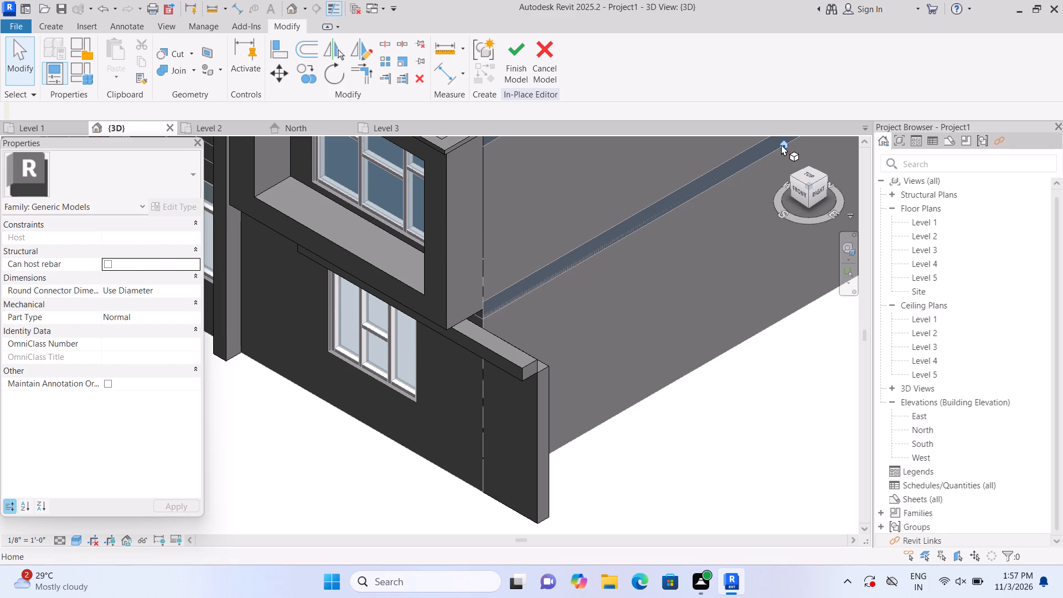
click(780, 145)
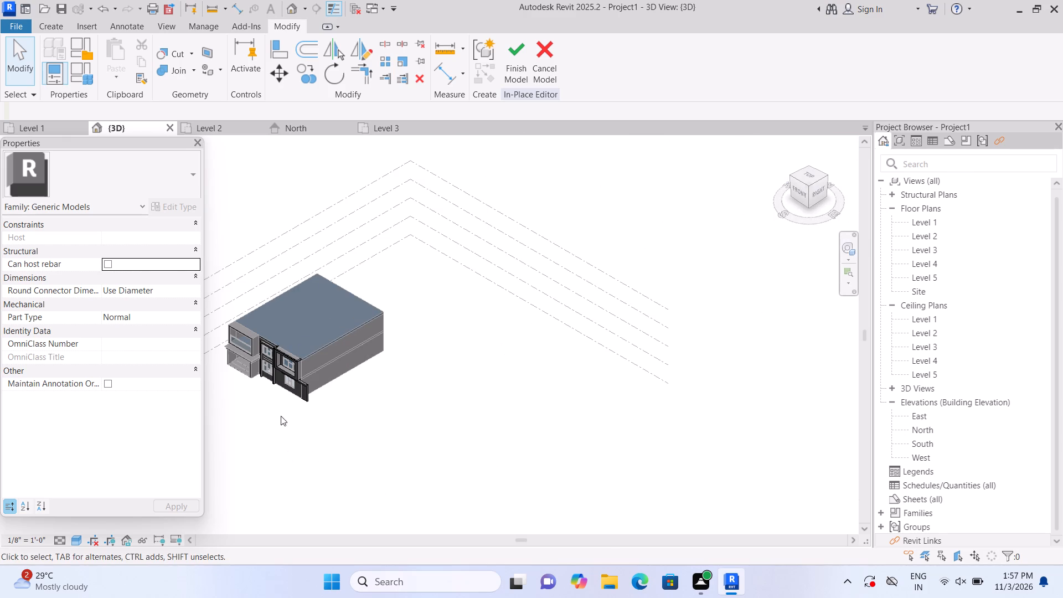
scroll(265, 391, up, 17)
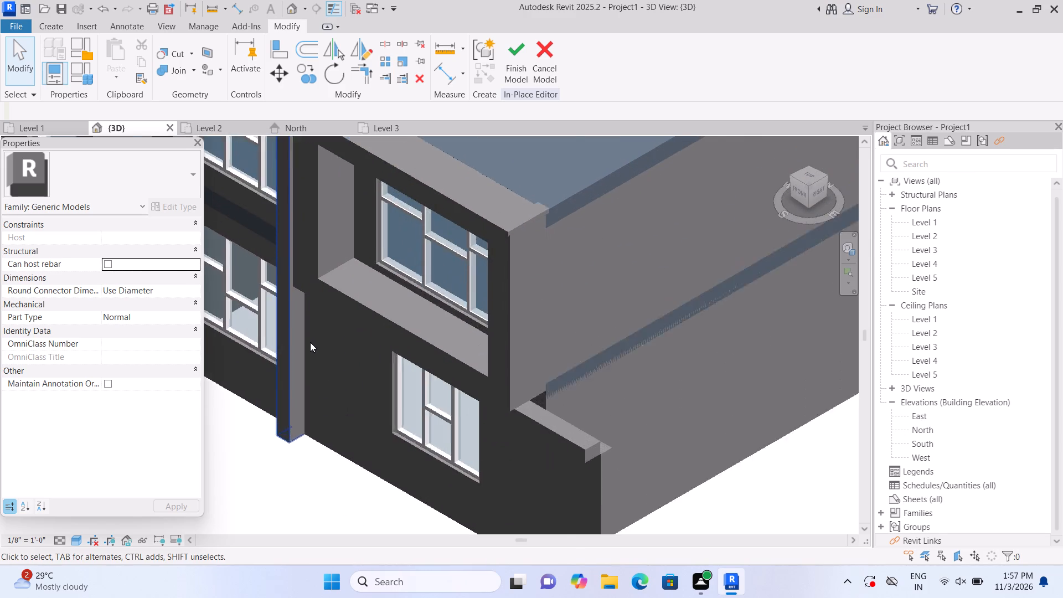
scroll(310, 342, up, 2)
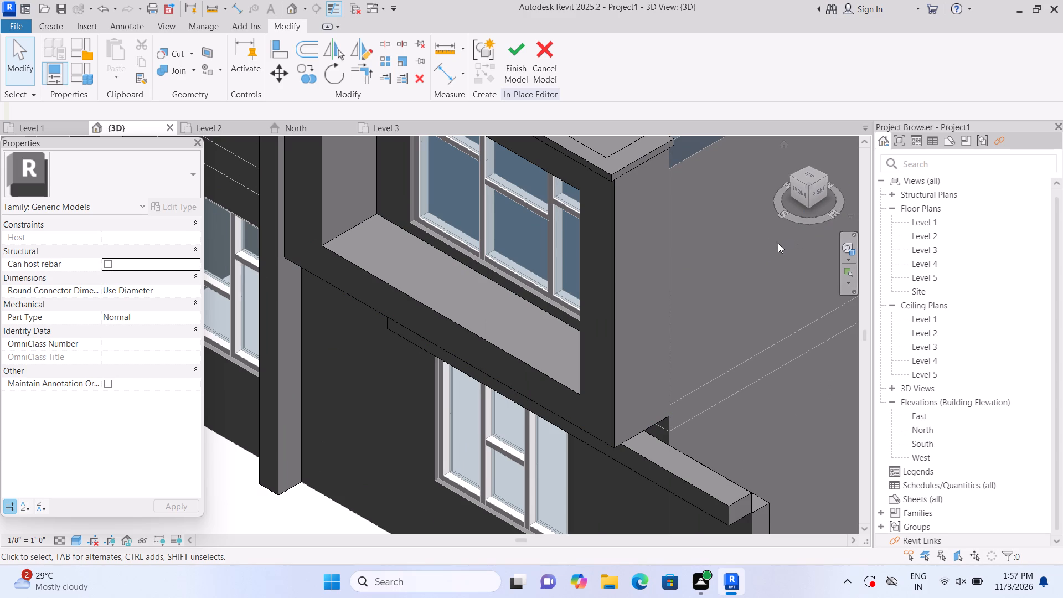
In front view, lower the band's top edge slightly again to make it slimmer above the corner window.
click(803, 191)
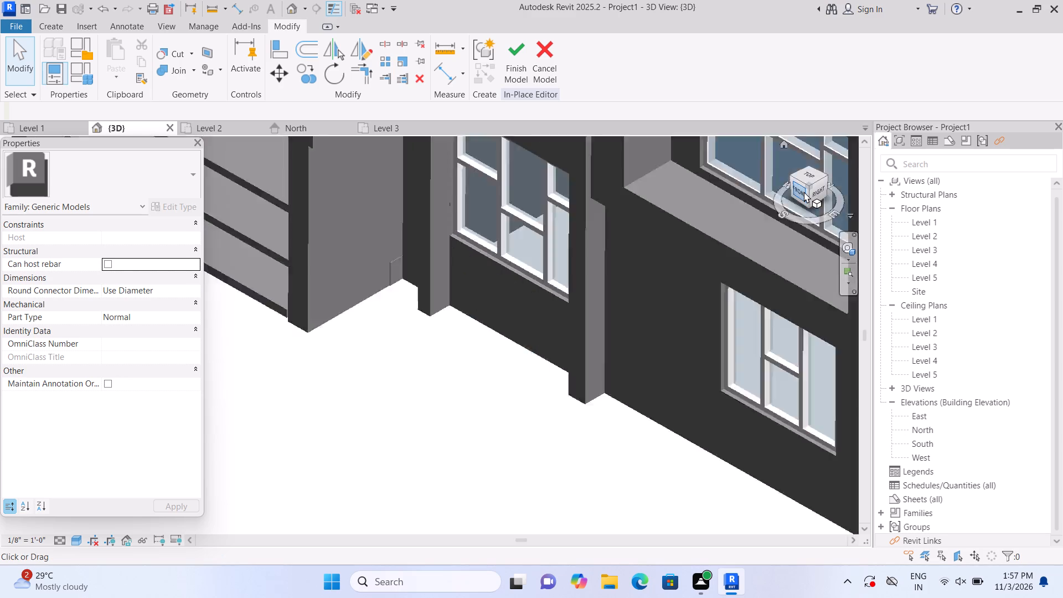
scroll(332, 370, up, 5)
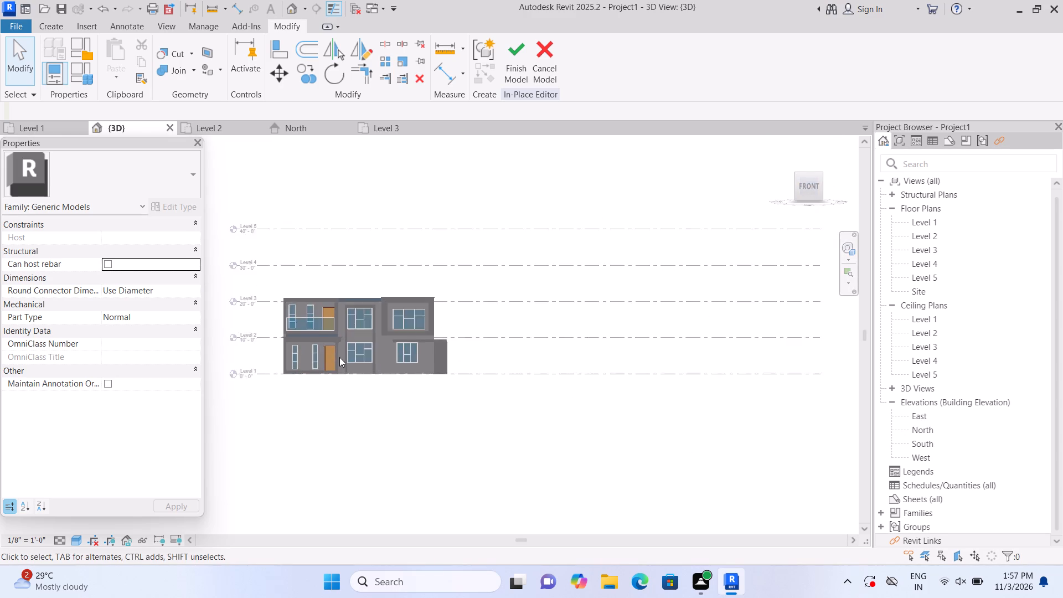
scroll(339, 357, up, 15)
middle_drag(432, 353, 443, 413)
scroll(469, 352, up, 1)
click(582, 243)
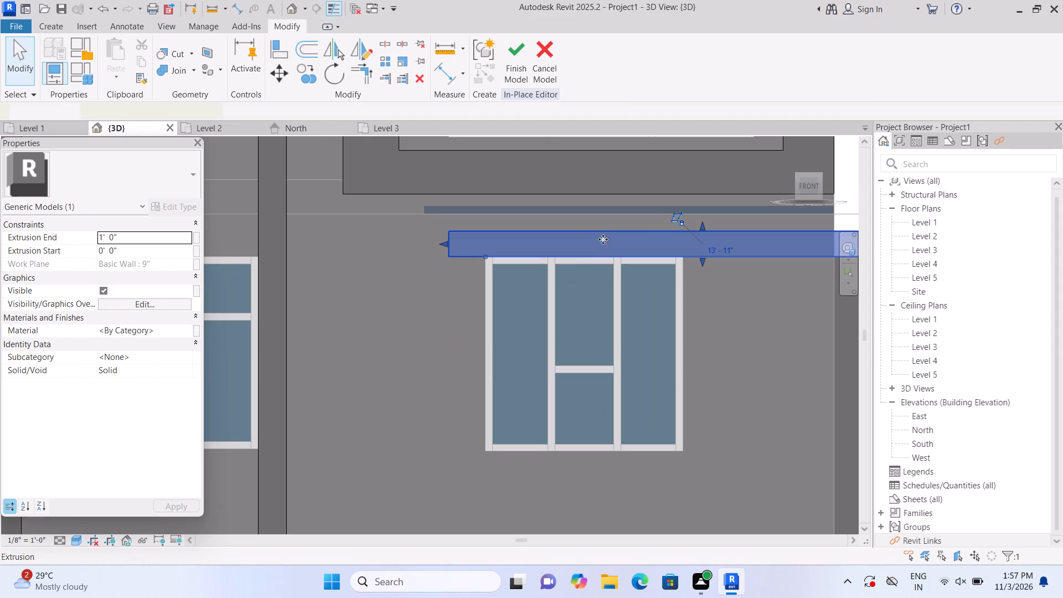
drag(702, 224, 703, 228)
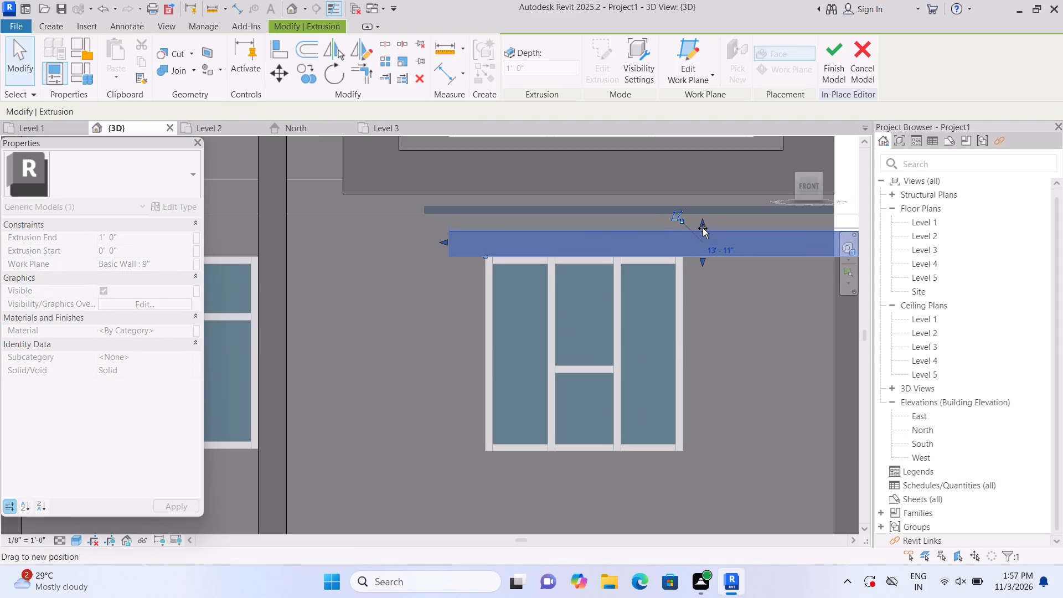
drag(703, 228, 705, 238)
click(705, 238)
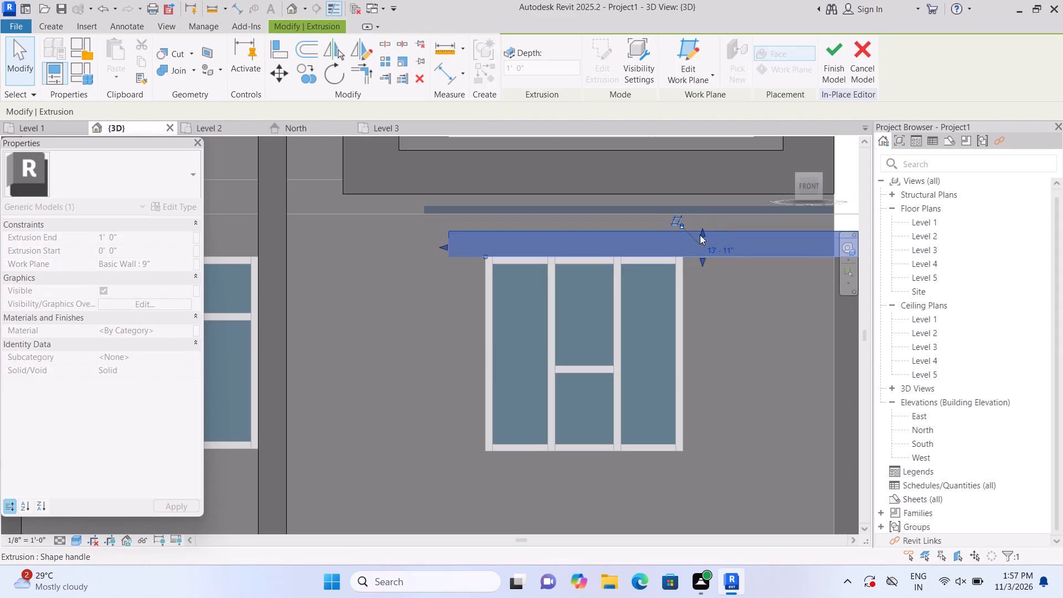
click(729, 344)
On the front wall's face, extrude a strip about 8" wide, 8'-9" high and 3" deep beside the window, from the band's underside to Level 1.
middle_drag(731, 339, 677, 307)
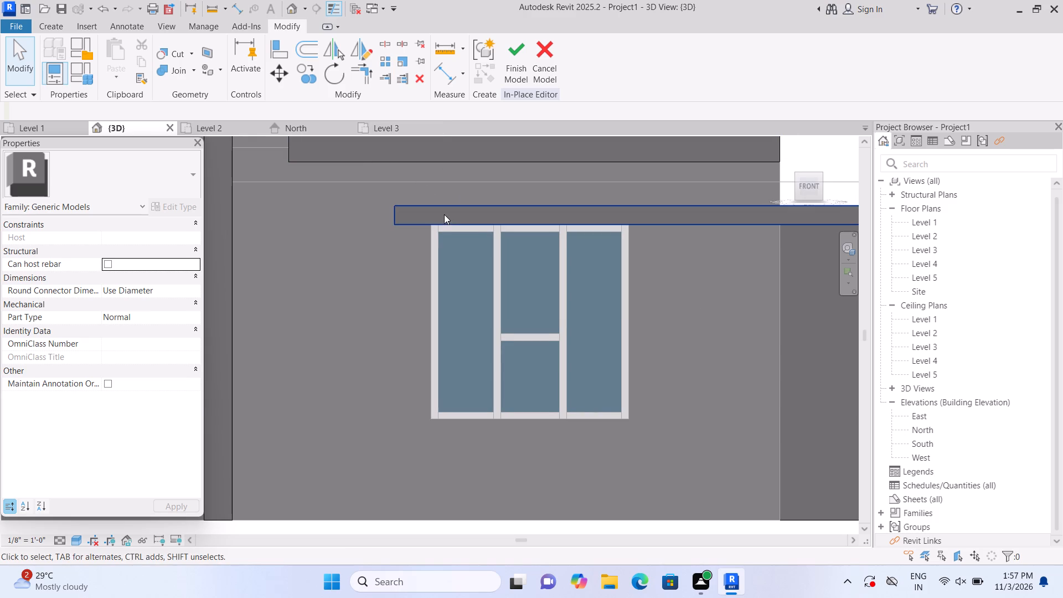
middle_drag(422, 212, 385, 207)
scroll(385, 207, up, 1)
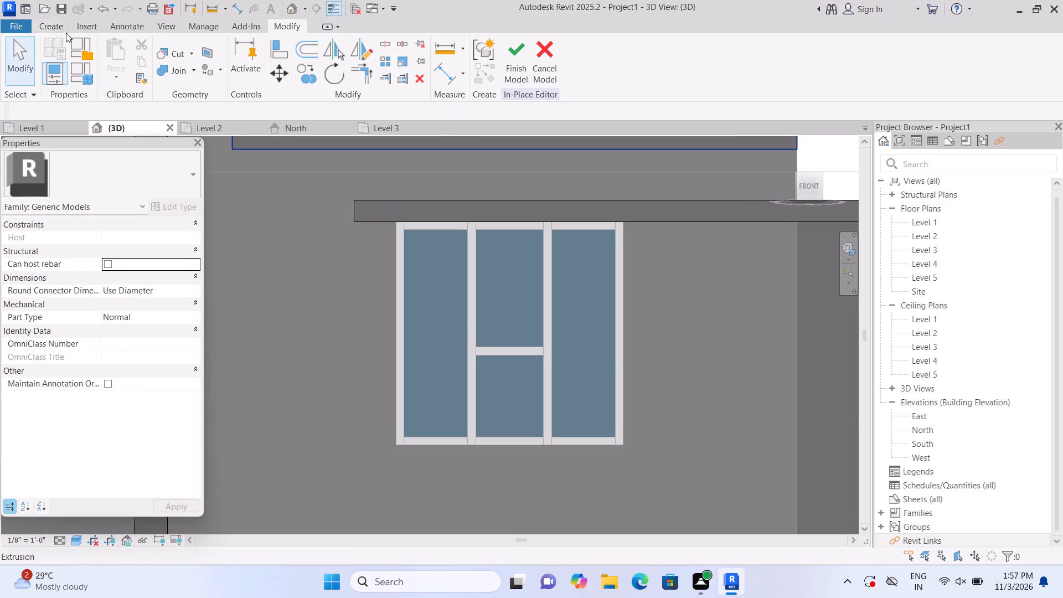
click(58, 24)
click(125, 68)
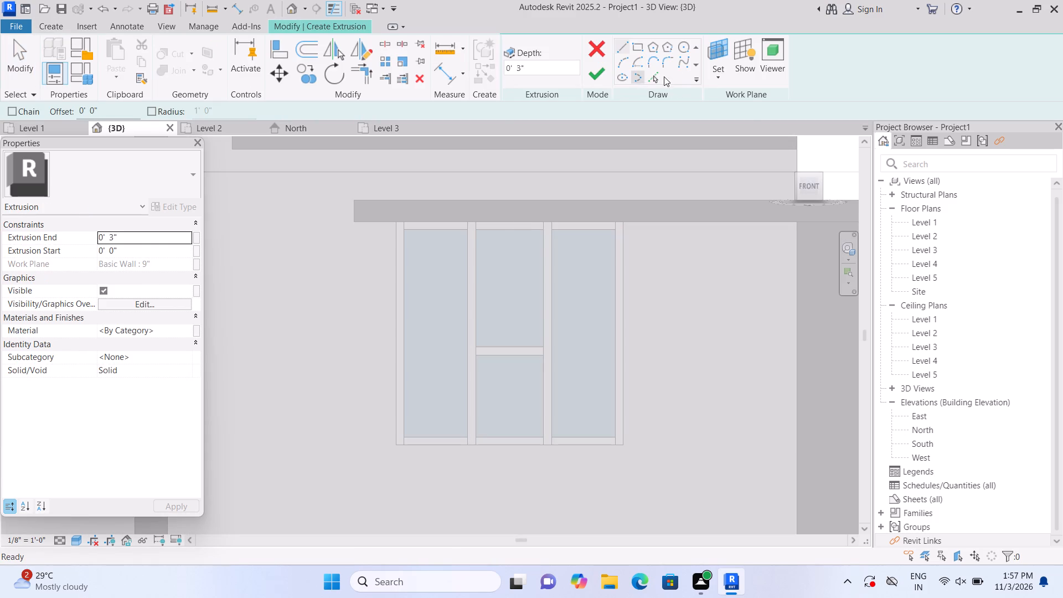
click(711, 75)
click(725, 126)
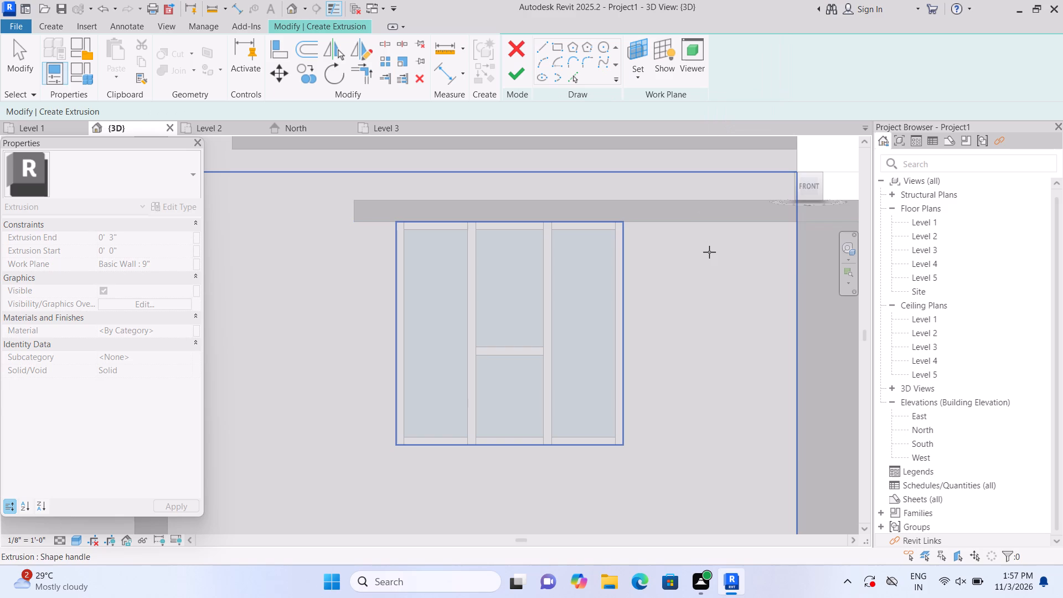
double_click(706, 252)
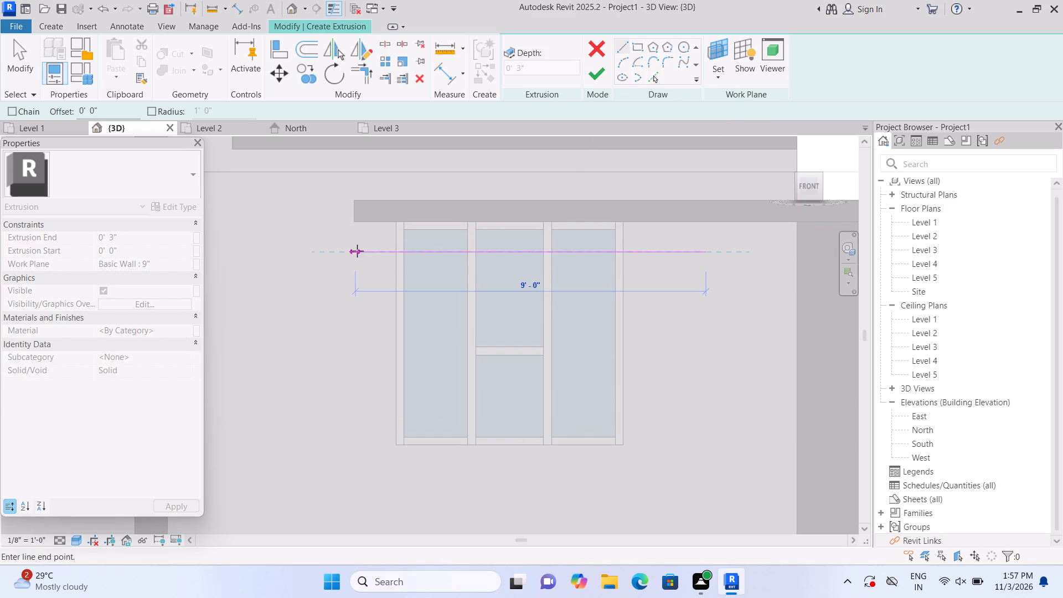
key(Escape)
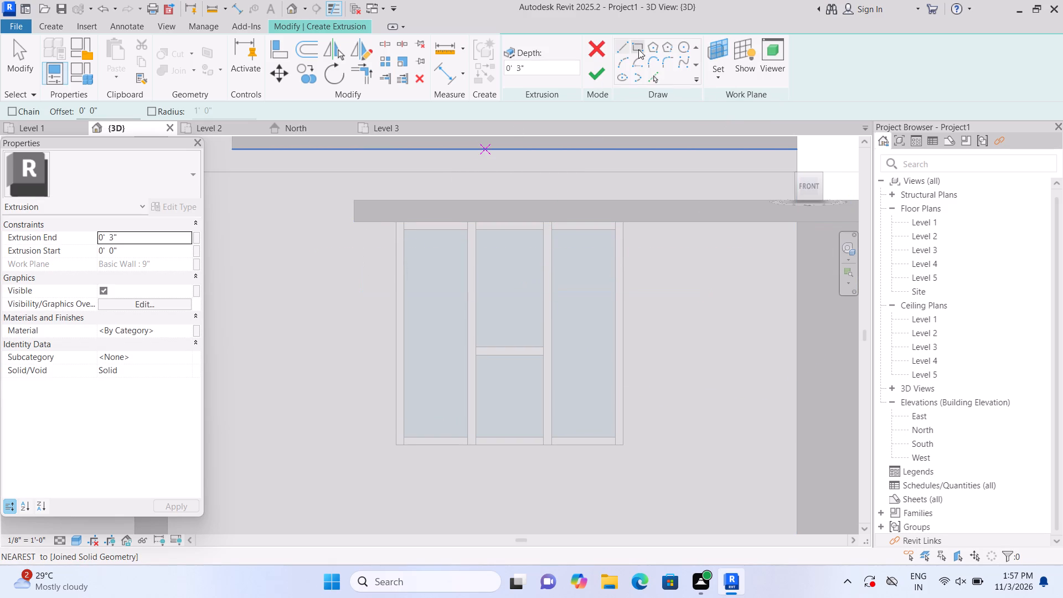
click(633, 50)
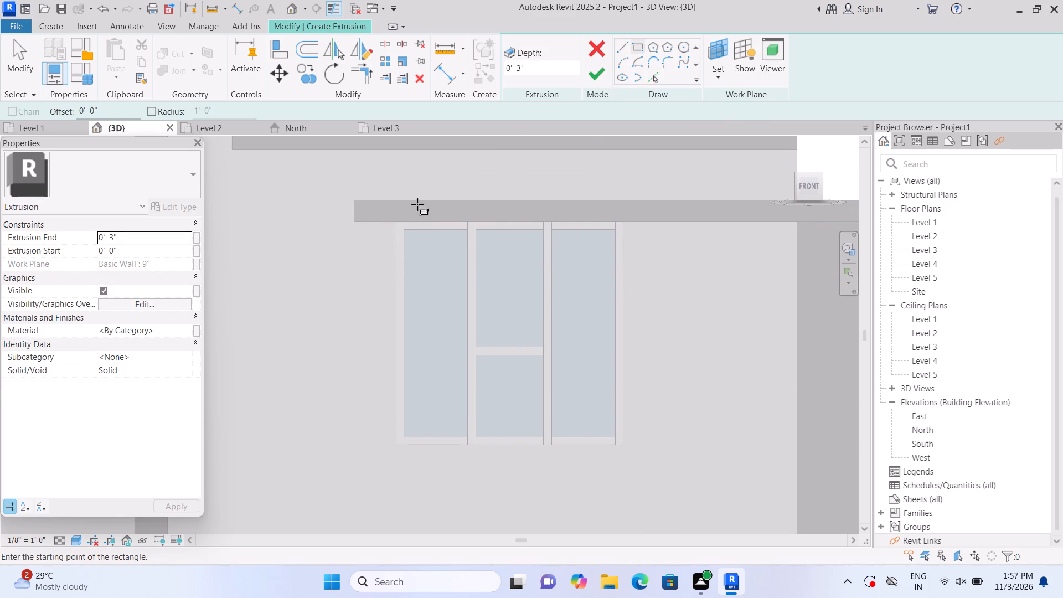
click(397, 224)
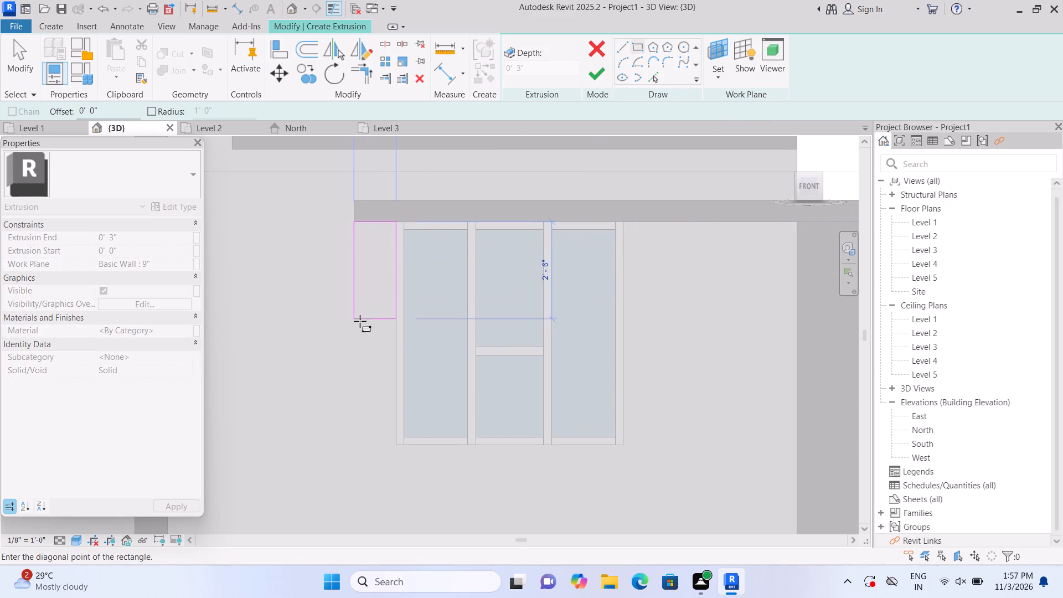
middle_drag(340, 467, 331, 373)
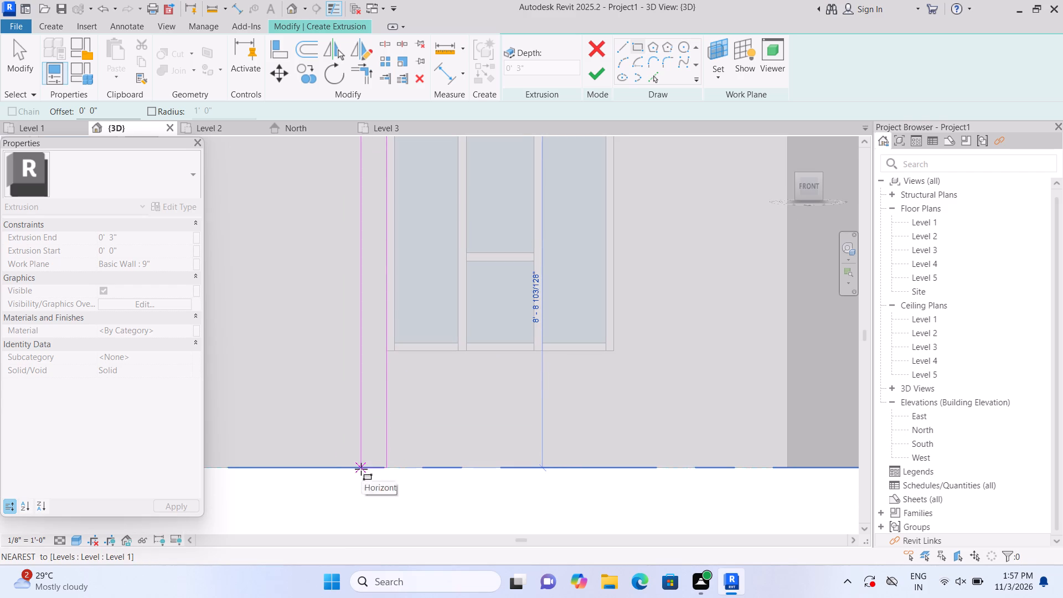
click(361, 469)
click(593, 78)
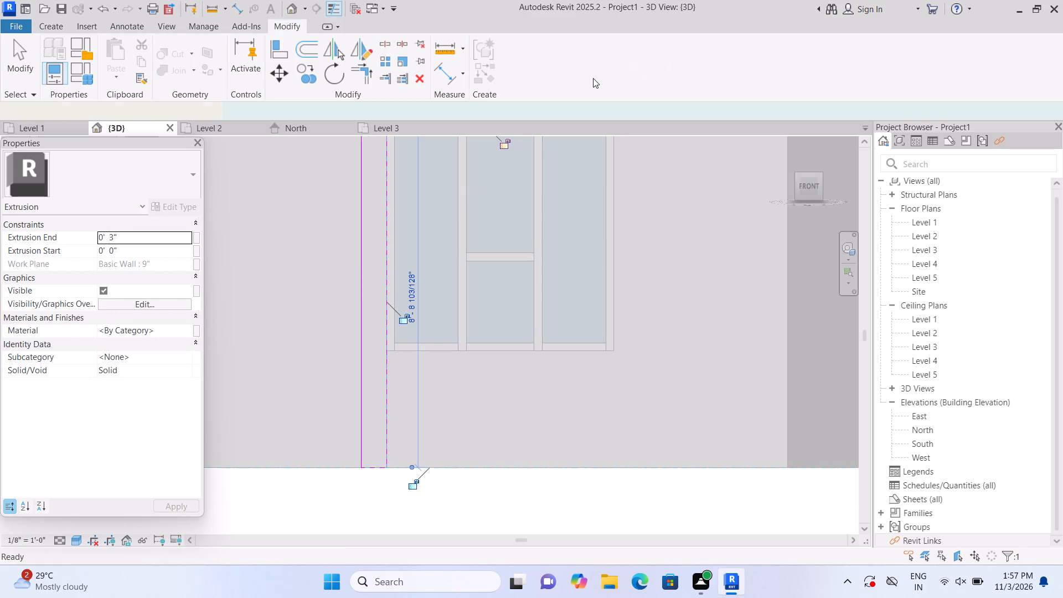
scroll(657, 250, down, 3)
middle_drag(663, 242, 544, 290)
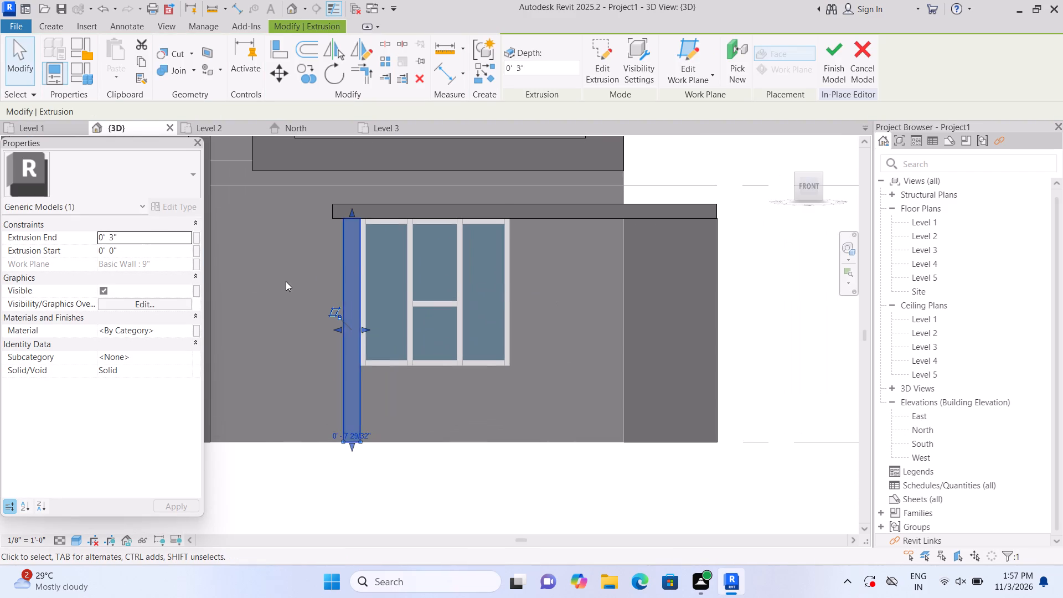
Set the vertical strip's extrusion end to 1' 0", matching the band's depth.
click(137, 238)
key(BackSpace)
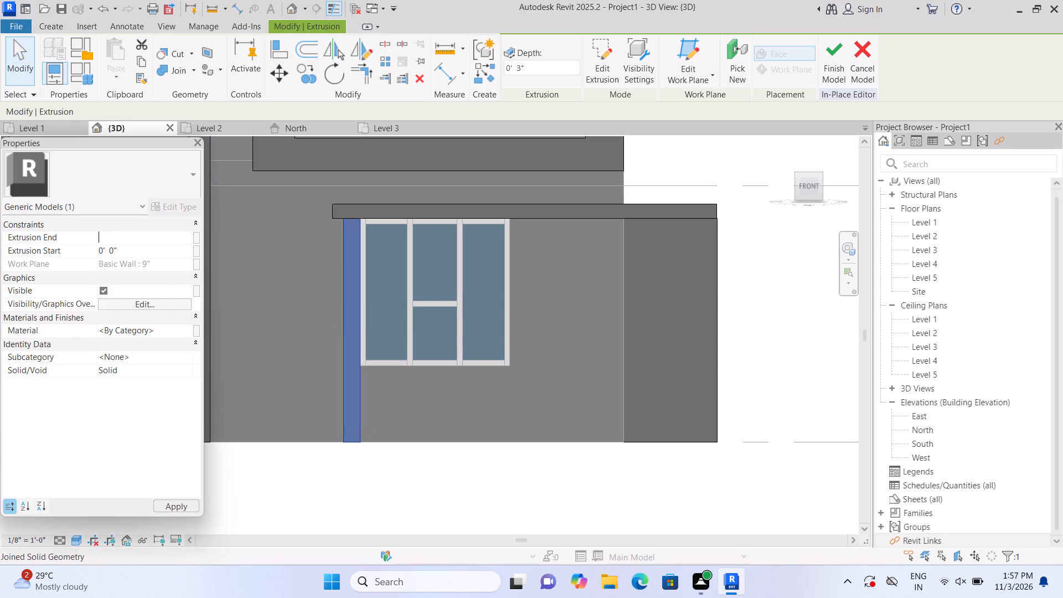
text(1')
key(Return)
double_click(394, 452)
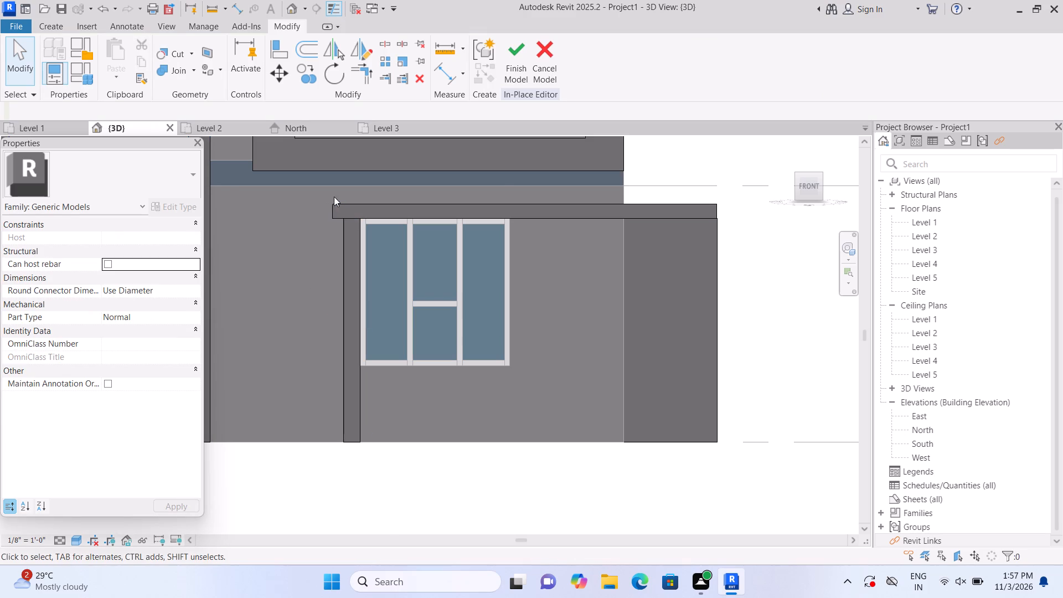
Shorten the band's overhanging end to align with the vertical strip's outer edge.
click(344, 208)
drag(329, 211, 345, 211)
click(421, 466)
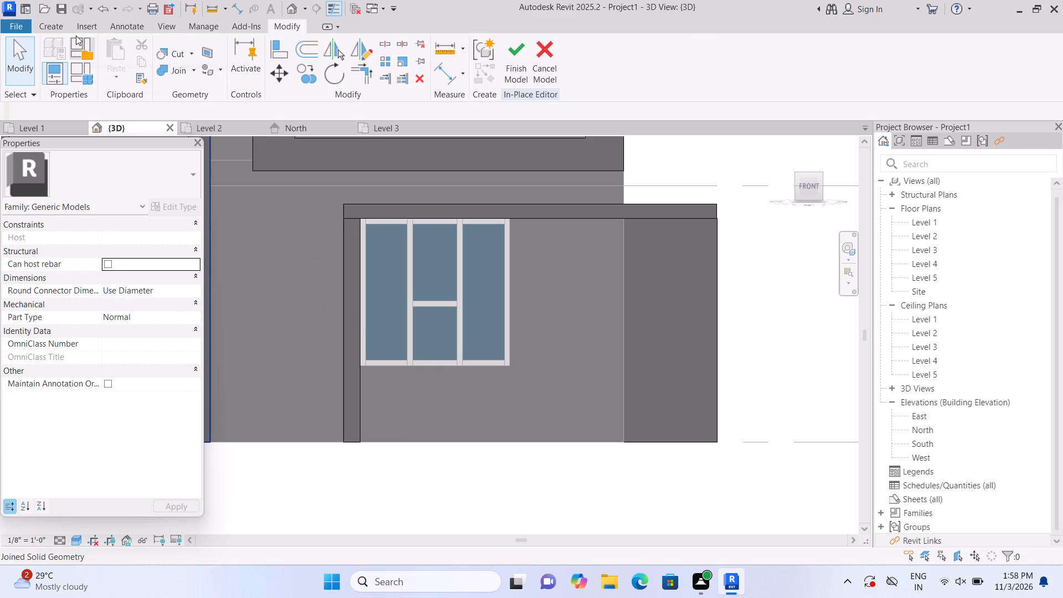
On the projecting side wall's front face, extrude an outer-end strip about 8" wide, 8'-9" high and 3" deep, from the band's underside to Level 1.
click(60, 20)
click(126, 47)
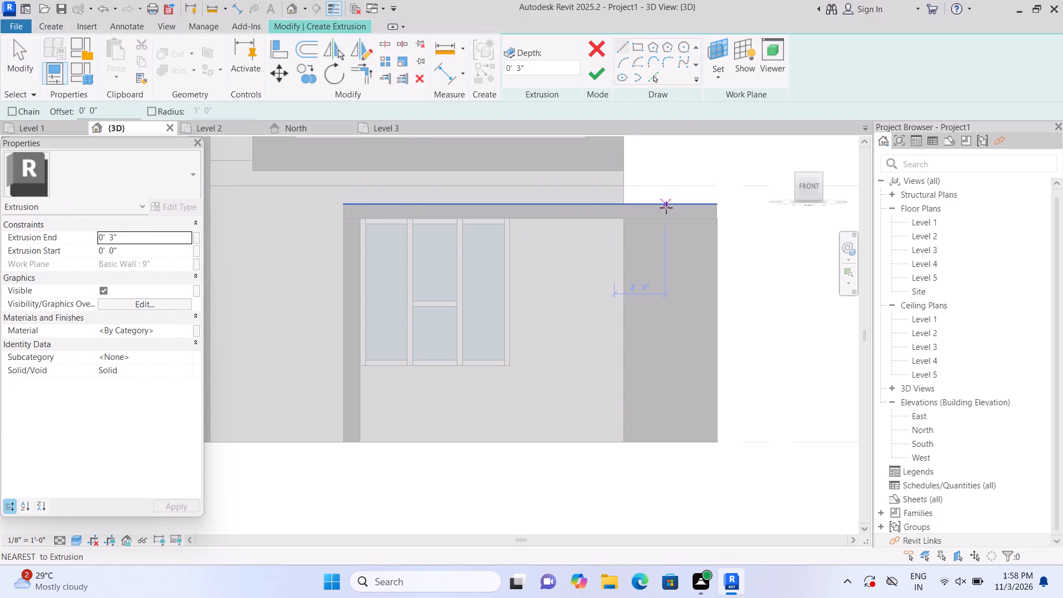
click(723, 79)
click(738, 133)
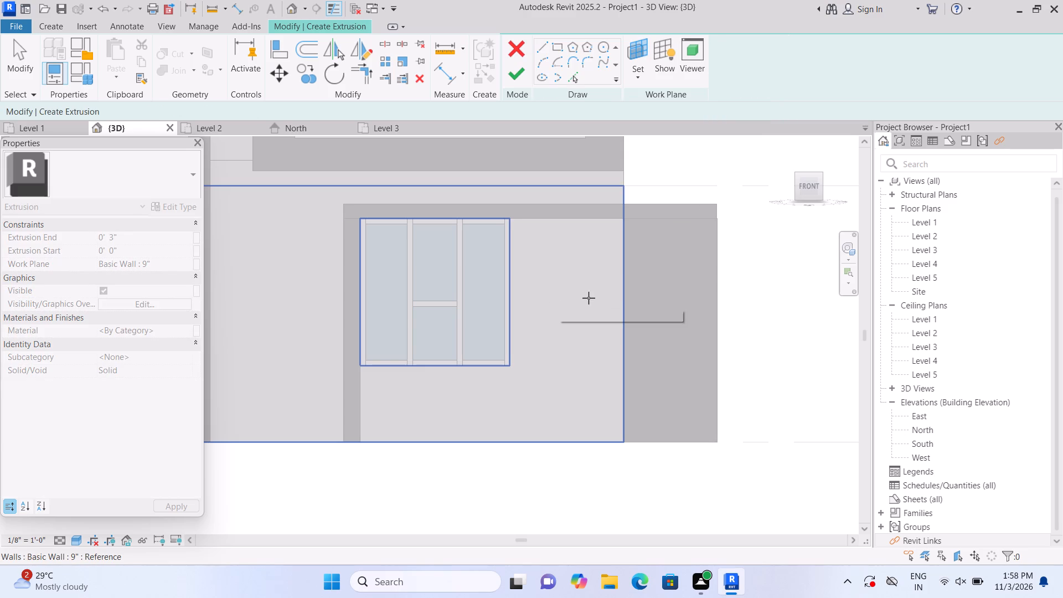
click(666, 270)
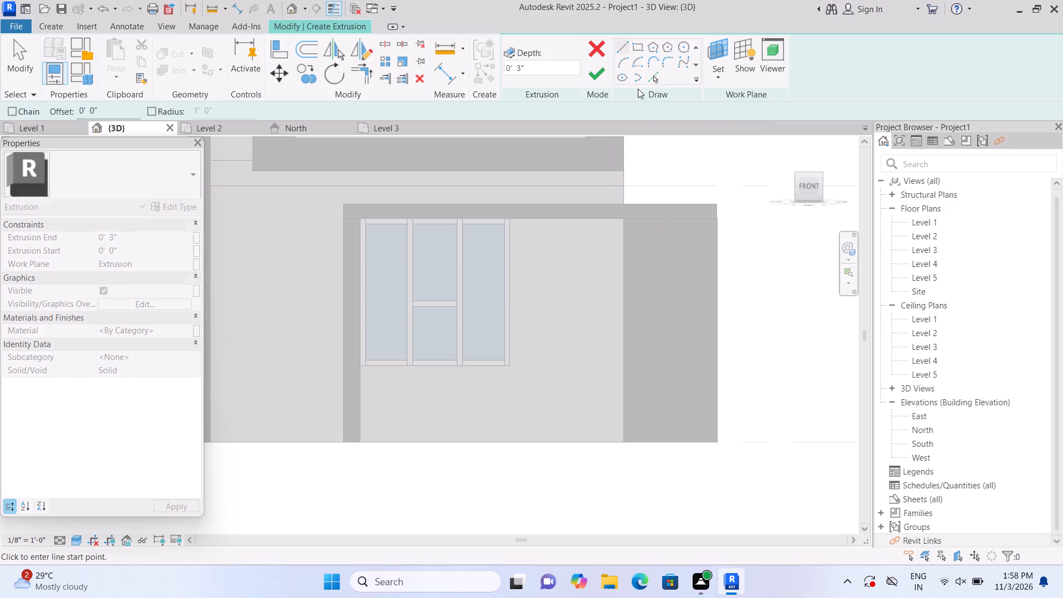
click(642, 45)
scroll(729, 223, up, 1)
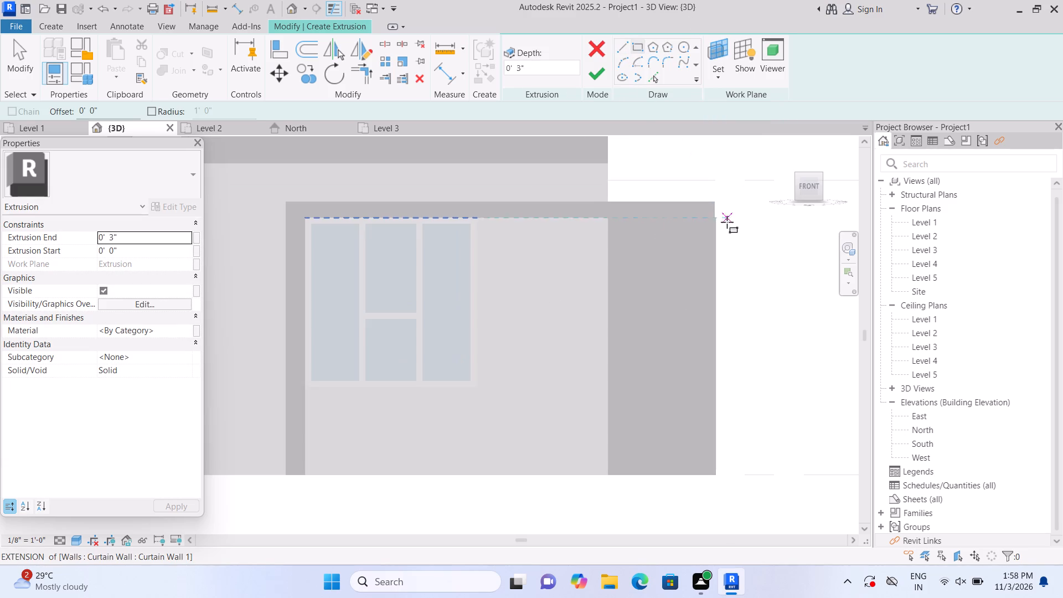
click(720, 221)
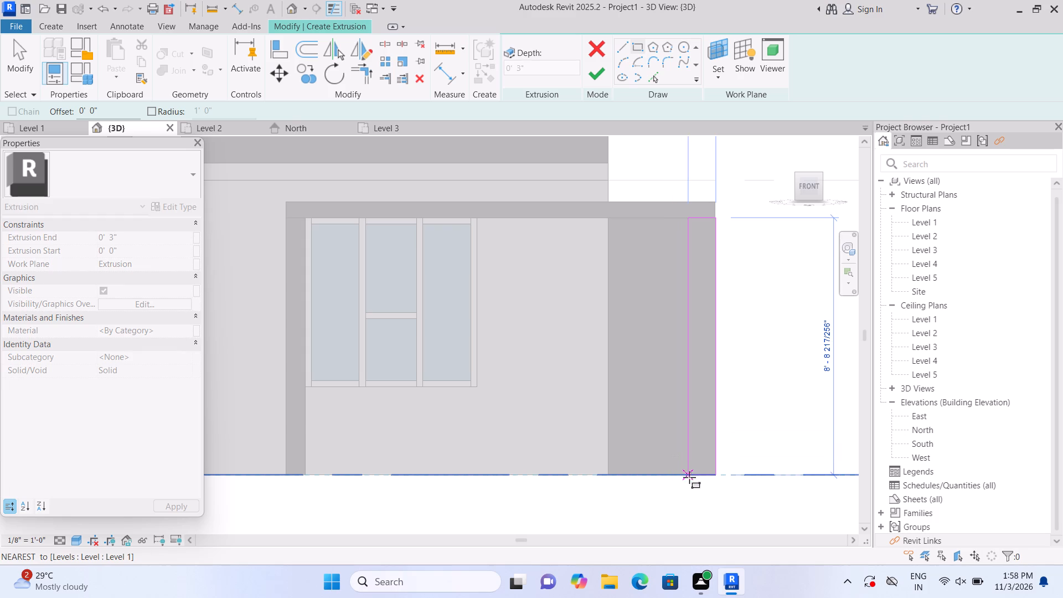
click(696, 480)
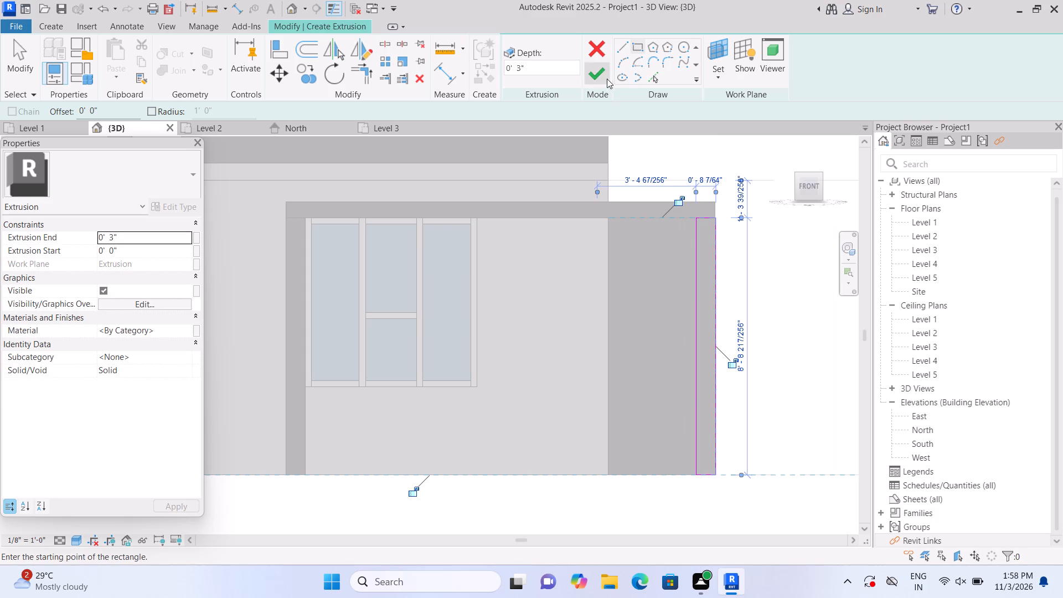
double_click(593, 68)
Set the outer strip's extrusion end to 1' 0", matching the band and the strip beside the window.
click(167, 238)
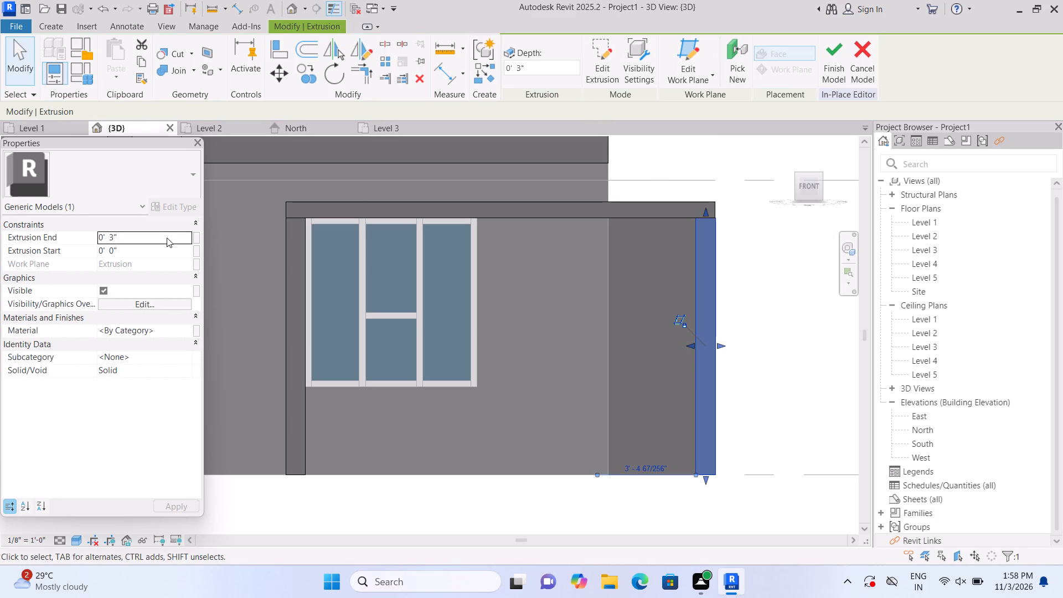
key(BackSpace)
text(1')
key(Return)
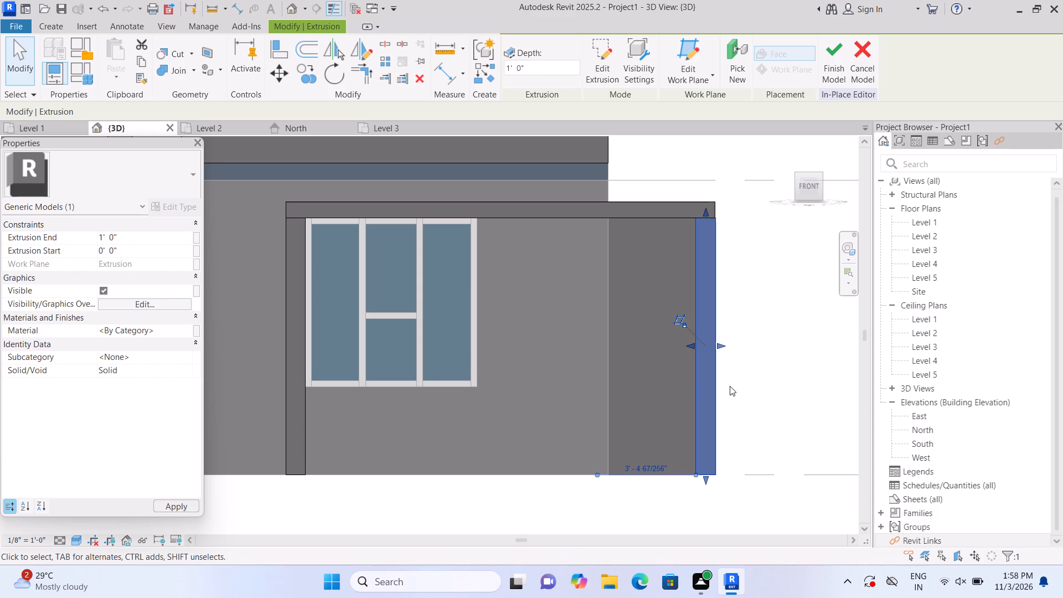
click(765, 383)
Examine the band and both vertical strips around the corner window in 3D and in the Level 1 floor plan.
scroll(765, 384, down, 1)
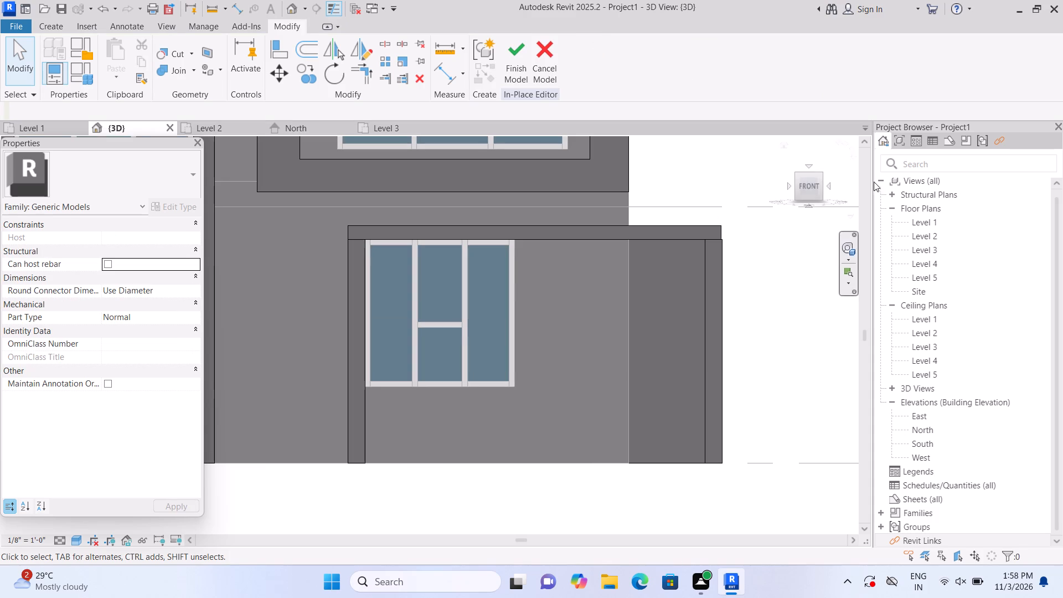
click(785, 143)
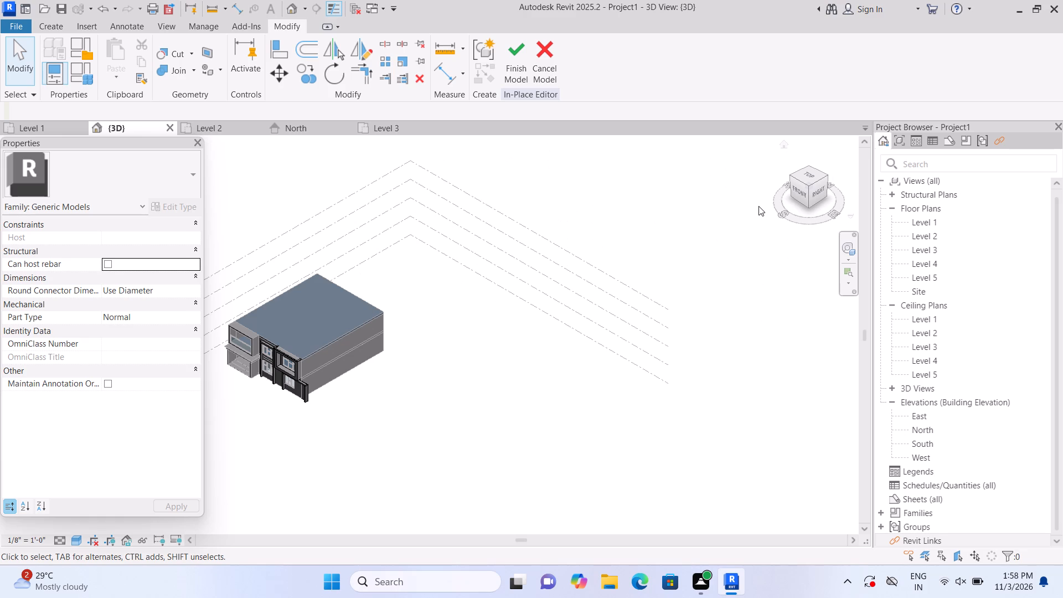
scroll(267, 394, up, 13)
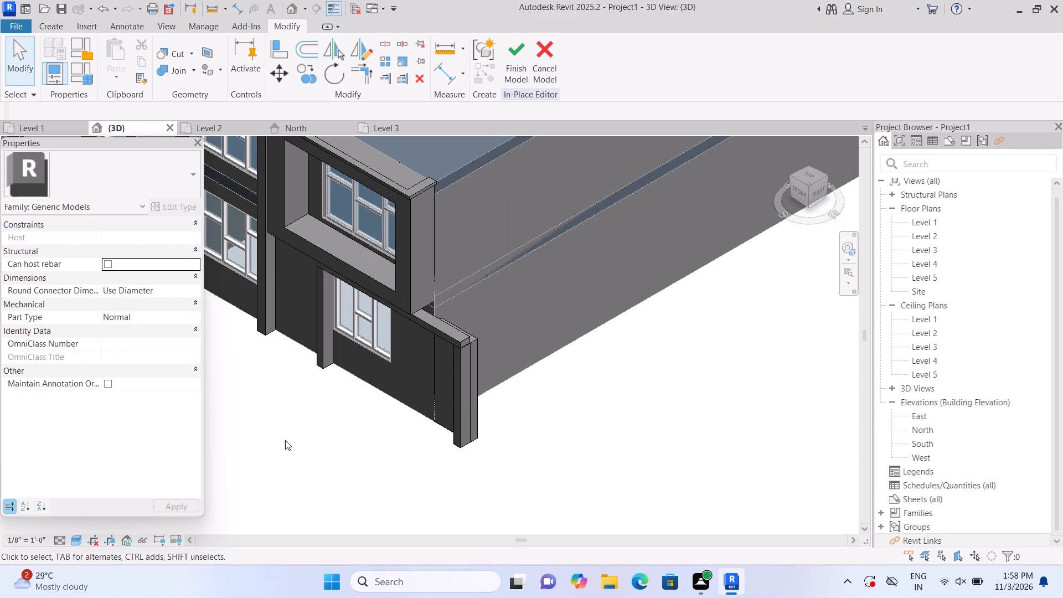
shift+middle_drag(285, 440, 303, 305)
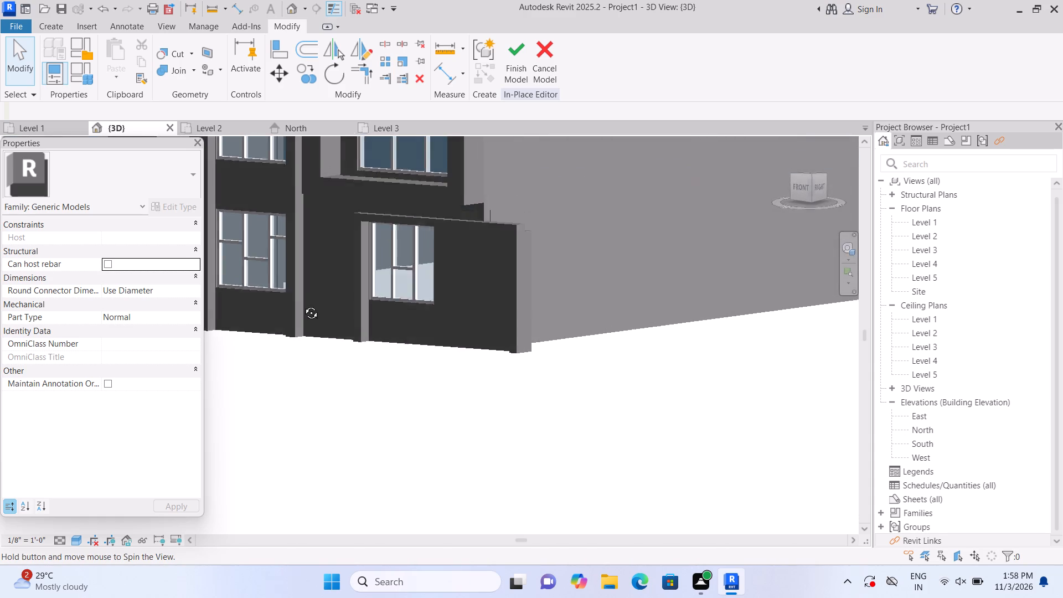
shift+middle_drag(303, 305, 321, 335)
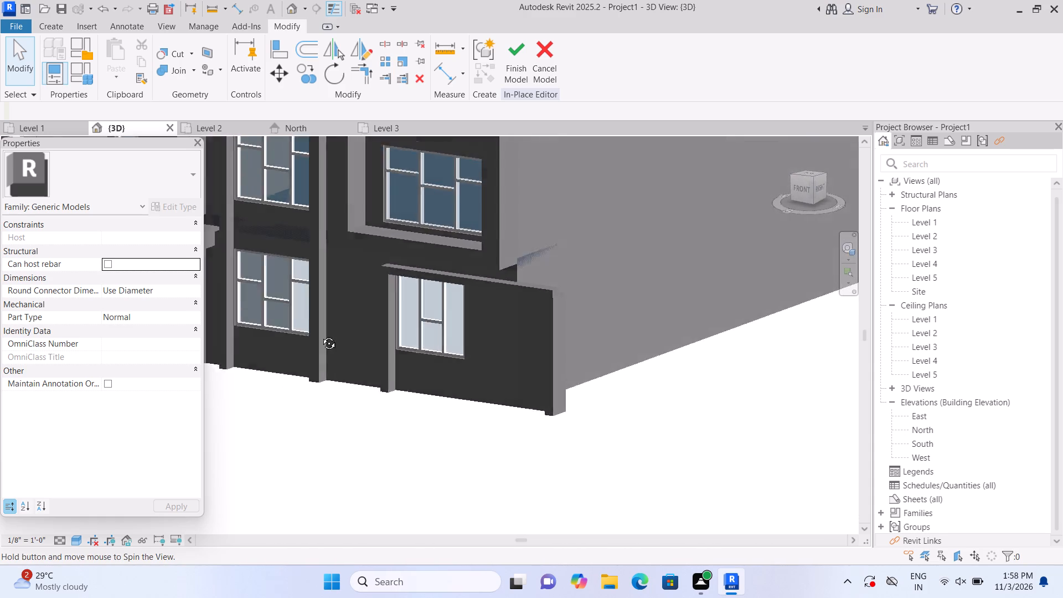
shift+middle_drag(321, 335, 318, 358)
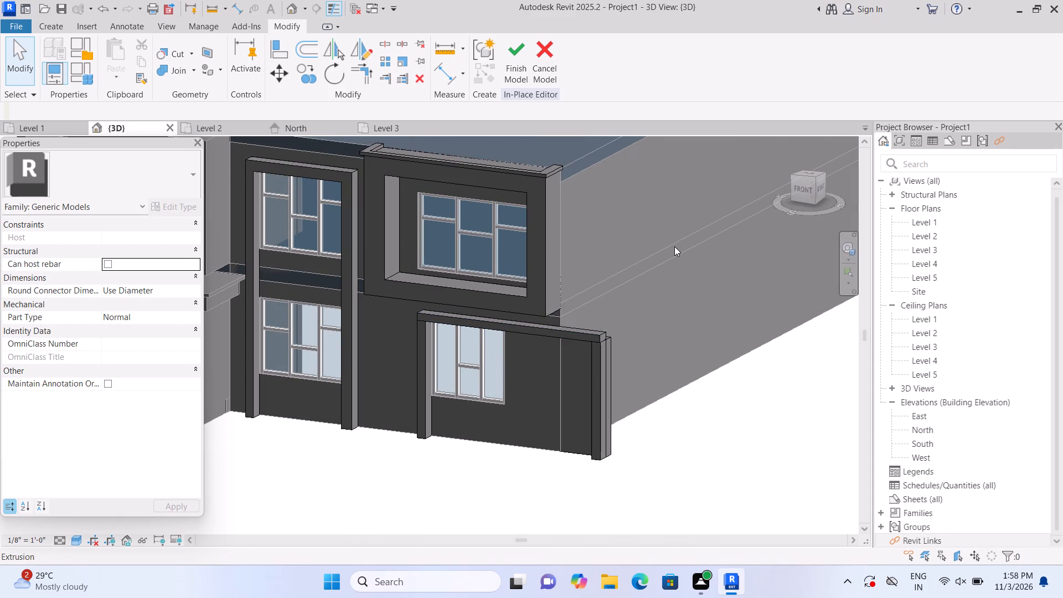
click(784, 147)
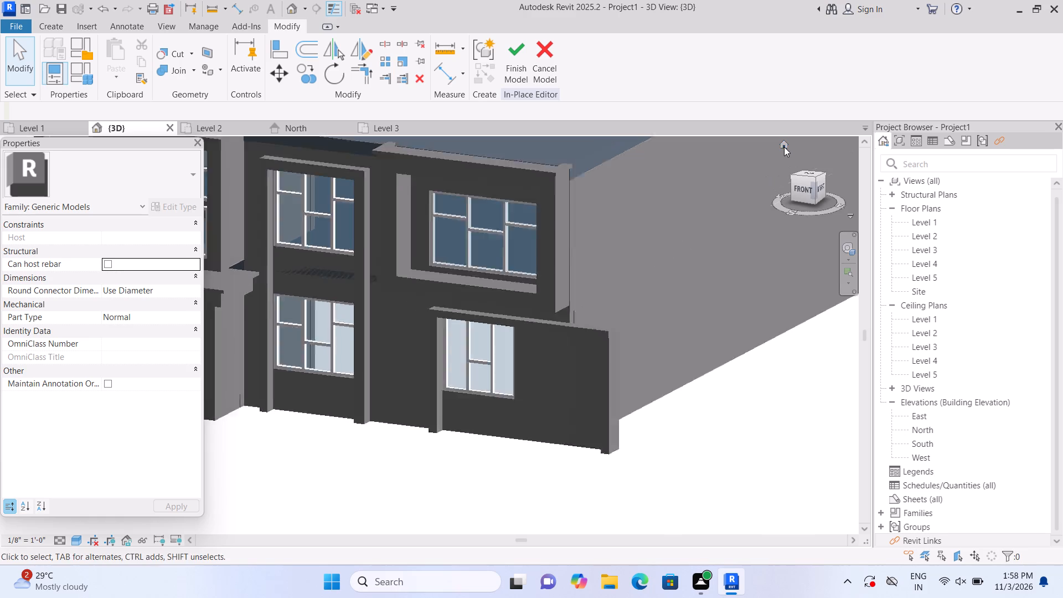
scroll(207, 430, up, 3)
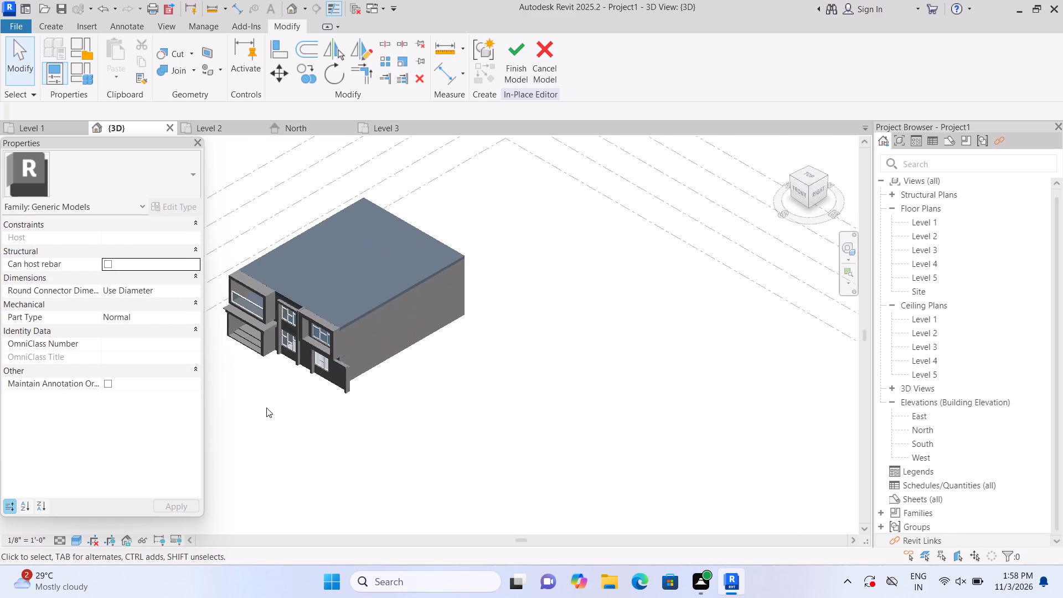
scroll(266, 408, up, 1)
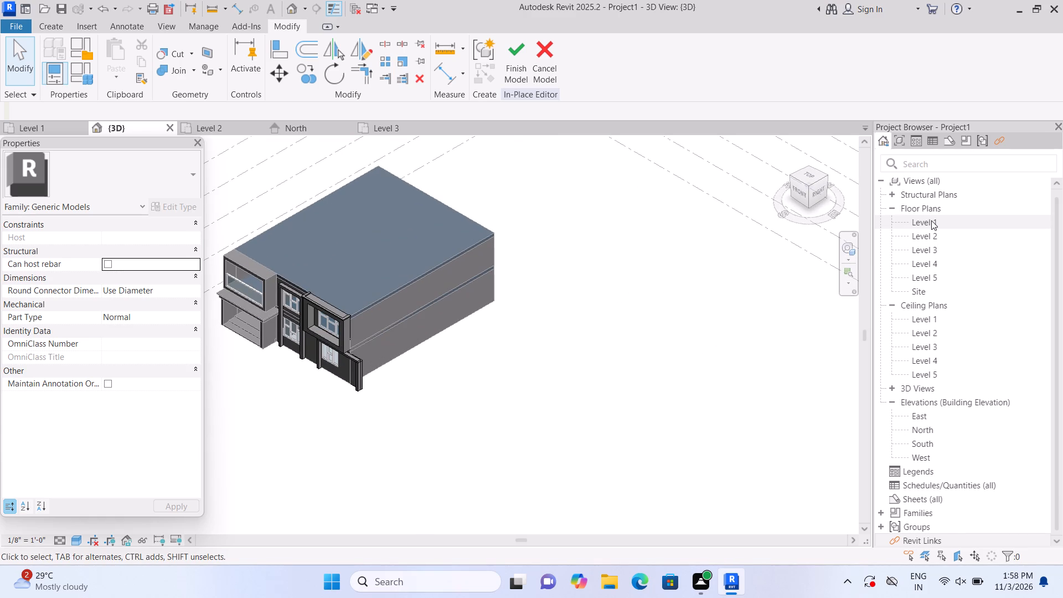
triple_click(931, 220)
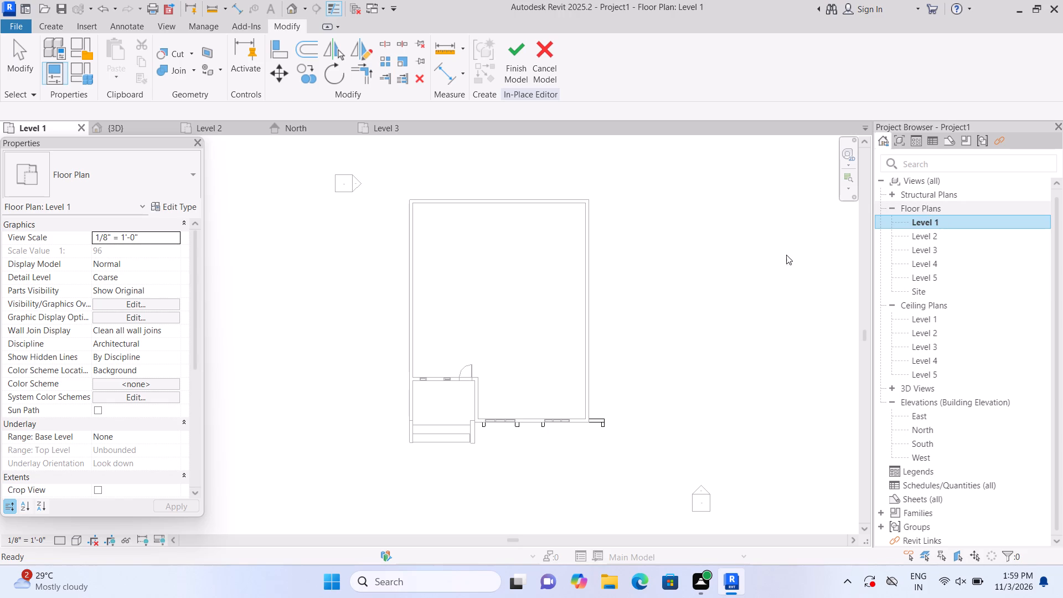
click(288, 6)
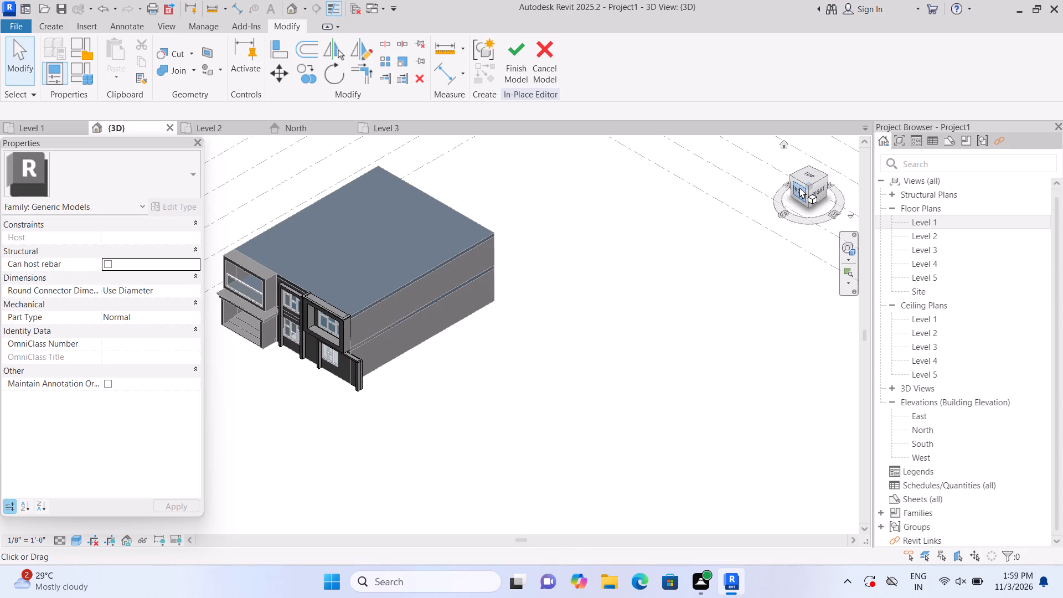
On the ground-floor front wall's face, extrude a base strip about 13'-3" long, 9" high and 3" deep between the two vertical strips at Level 1.
click(799, 187)
scroll(263, 421, up, 5)
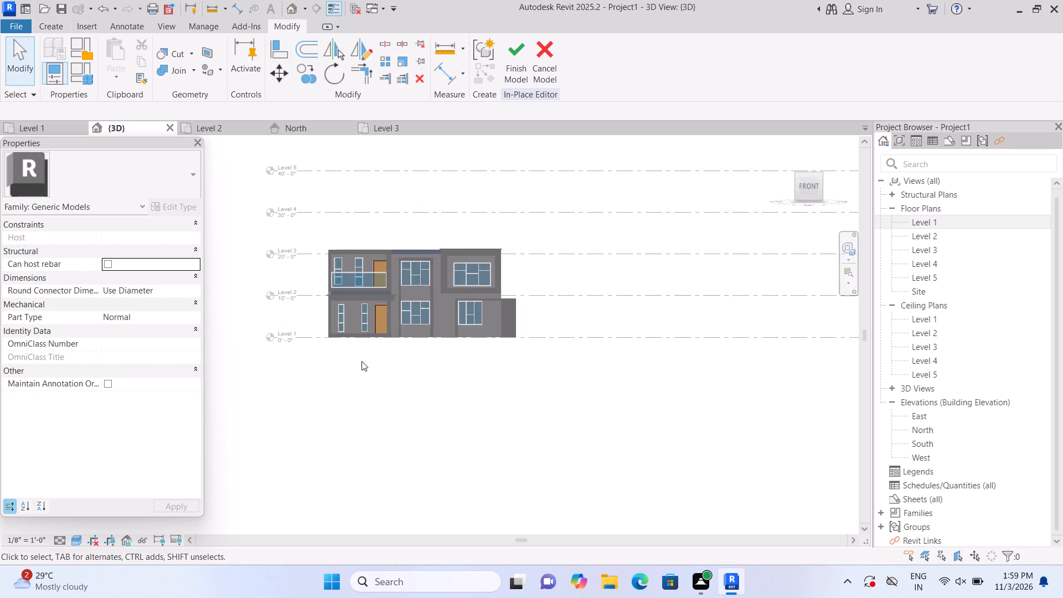
scroll(362, 361, up, 3)
middle_drag(410, 319, 367, 426)
scroll(393, 425, up, 4)
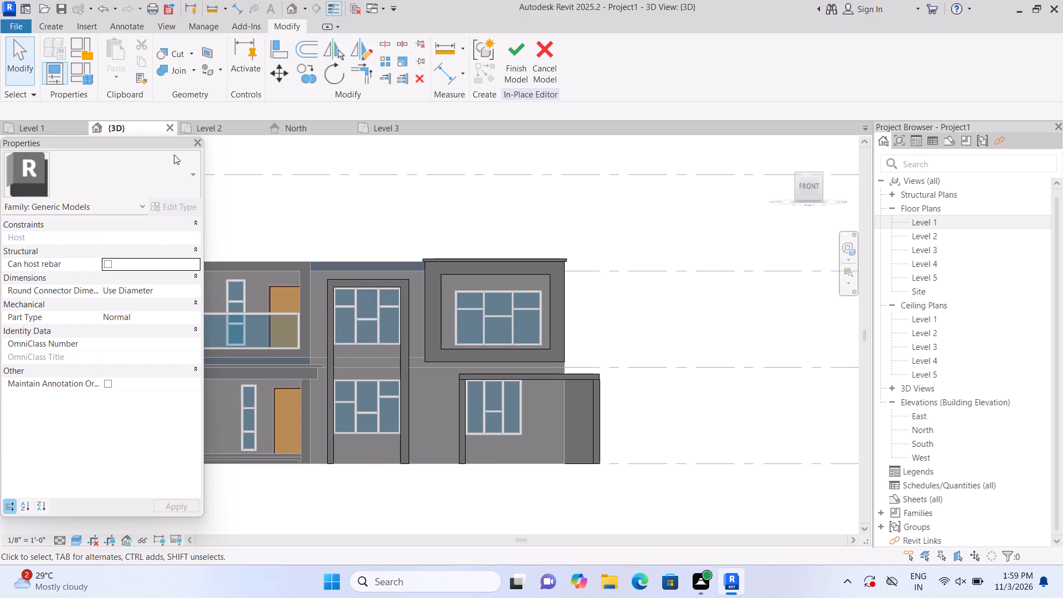
click(51, 29)
click(115, 53)
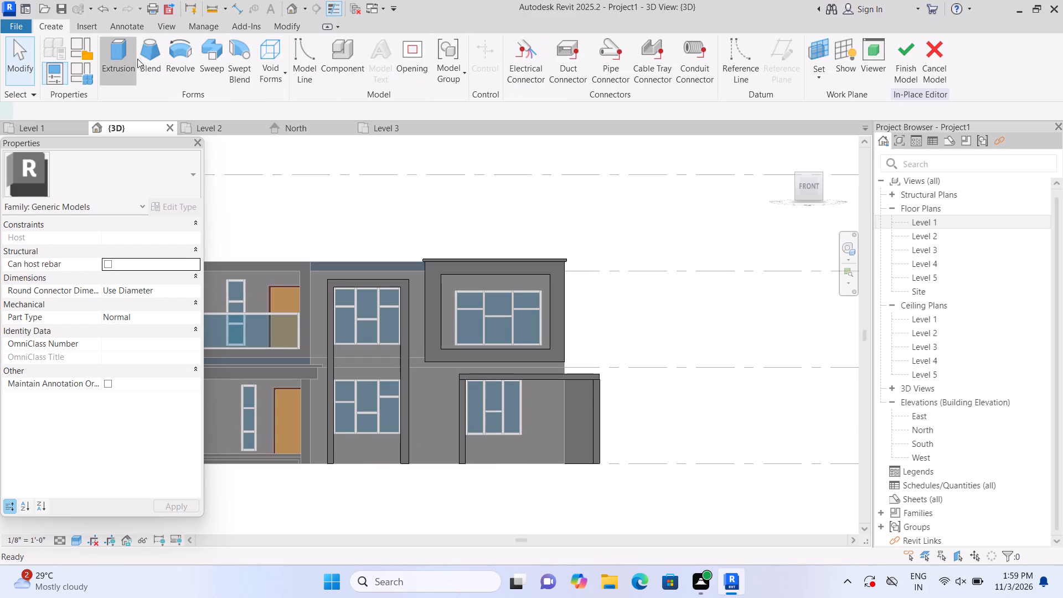
click(723, 82)
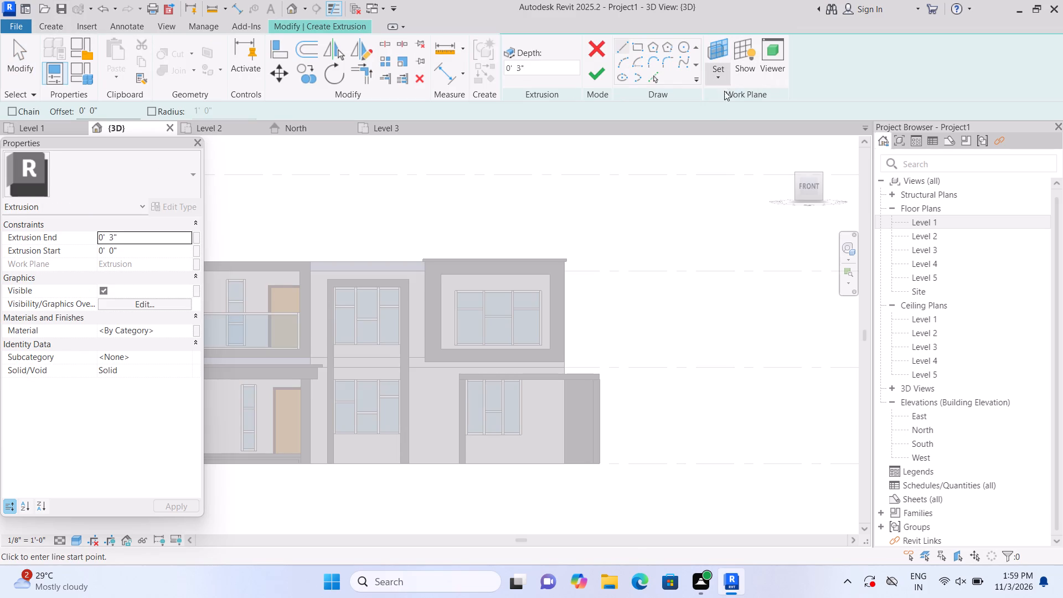
click(734, 115)
scroll(527, 424, up, 2)
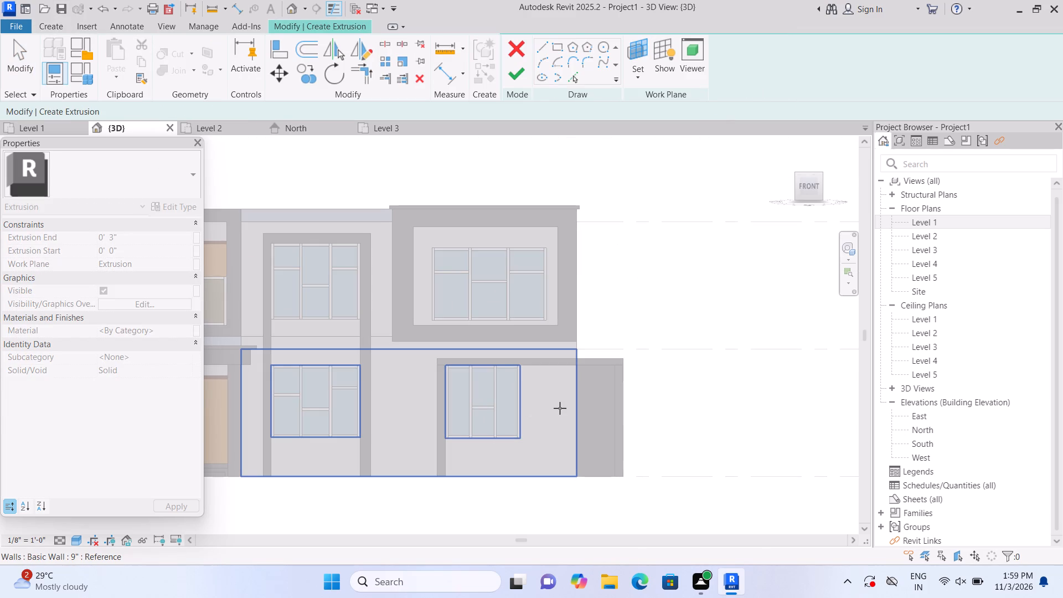
click(560, 408)
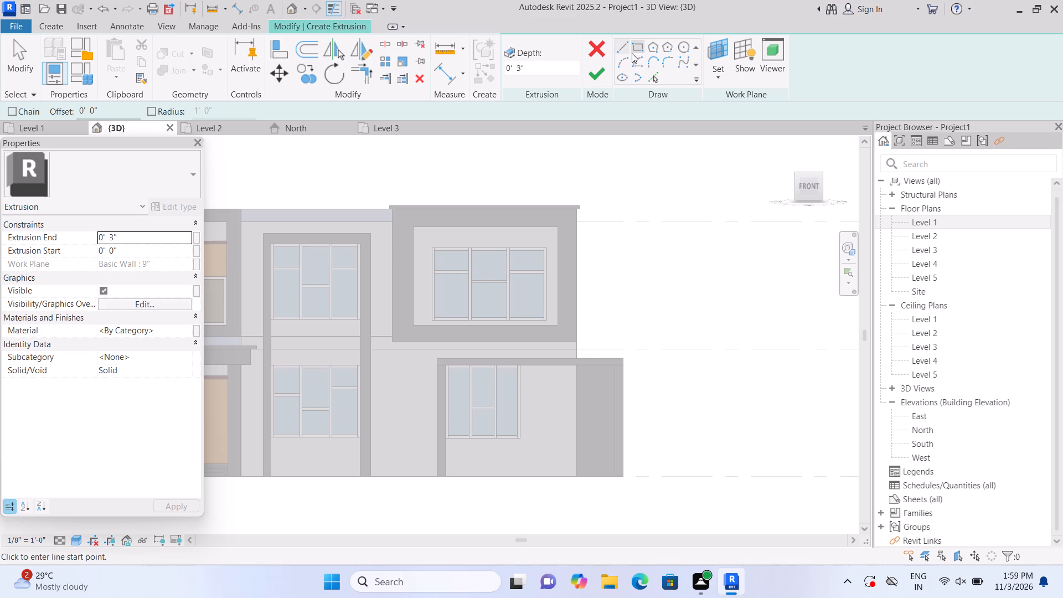
double_click(632, 53)
scroll(479, 515, up, 2)
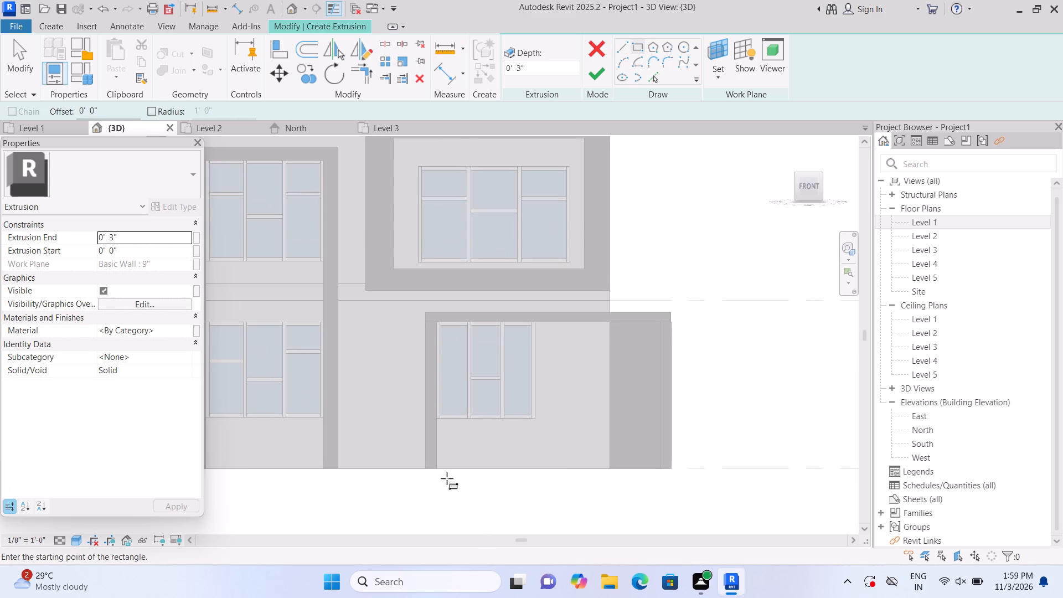
click(438, 468)
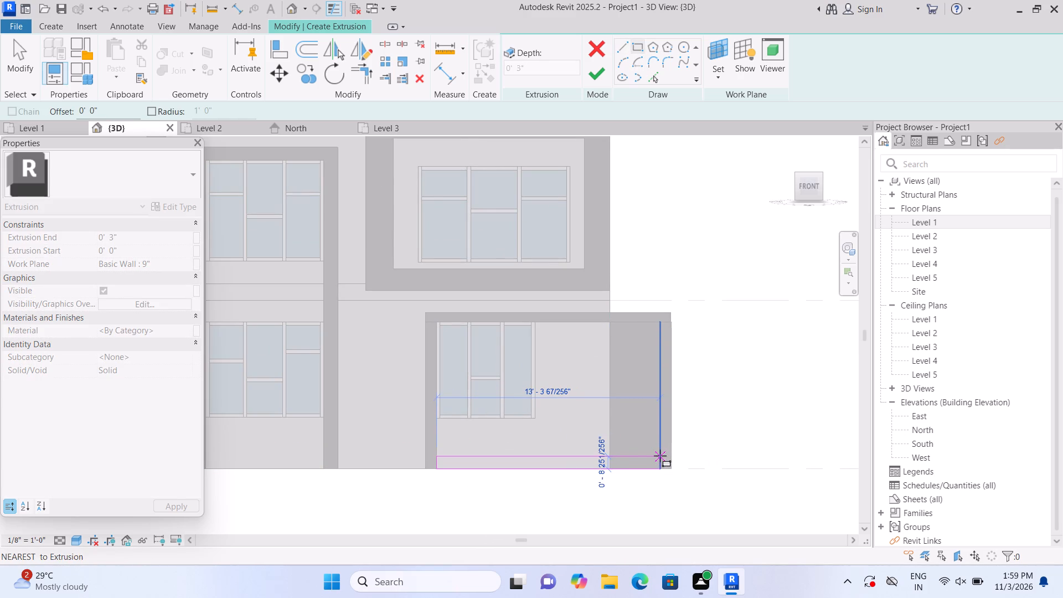
click(660, 456)
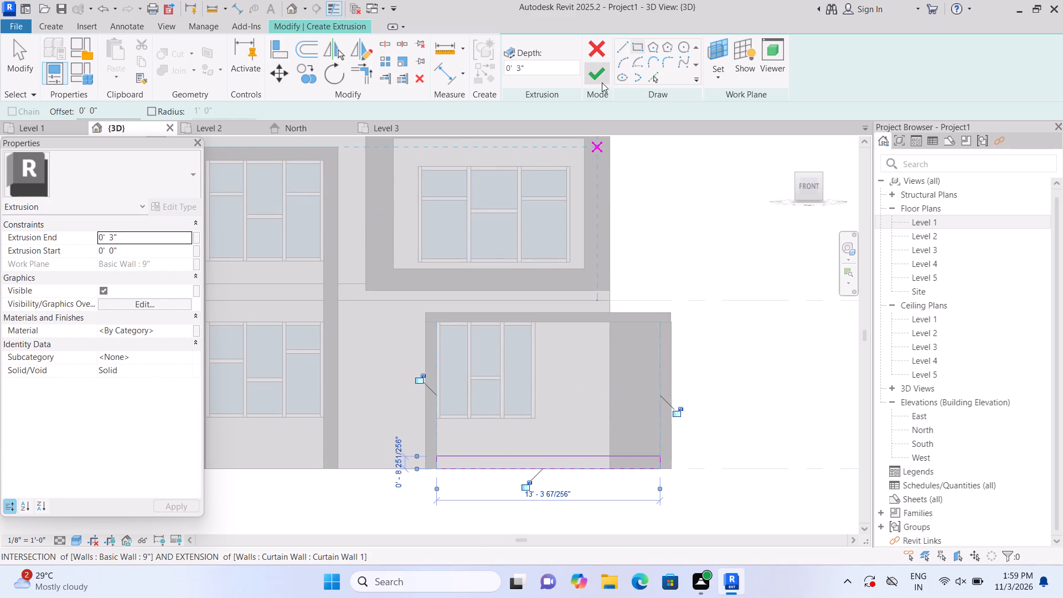
click(602, 68)
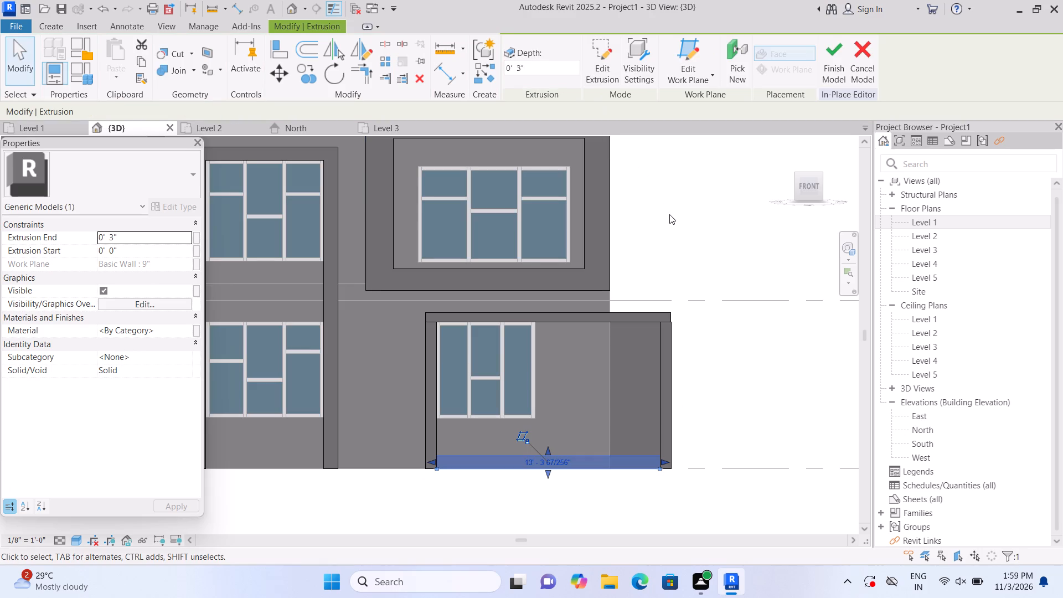
Set the base strip's extrusion end to 1' 0", matching the rest of the frame.
click(128, 232)
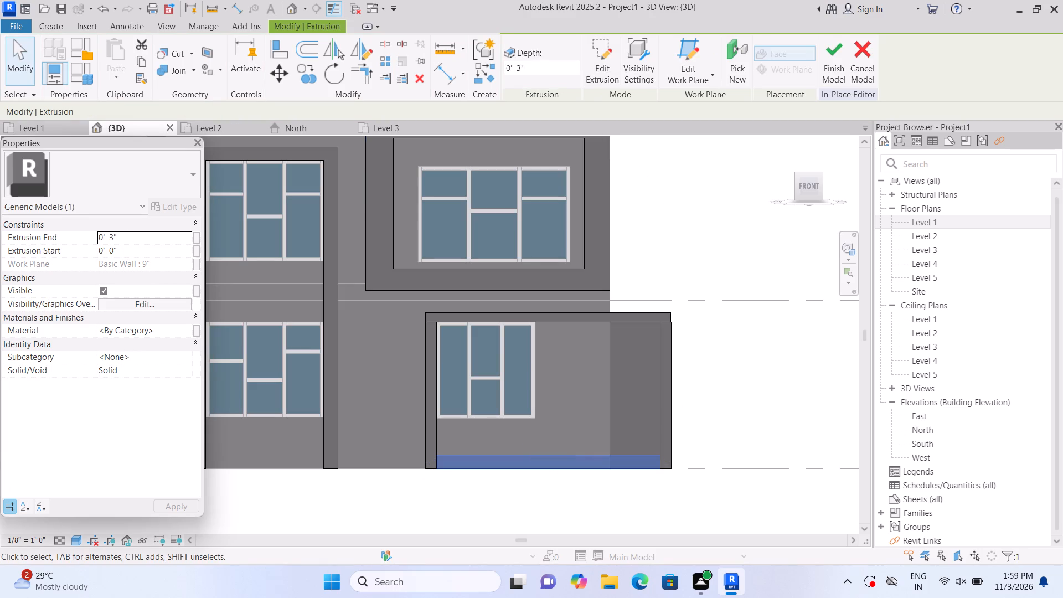
key(BackSpace)
text(1')
key(Return)
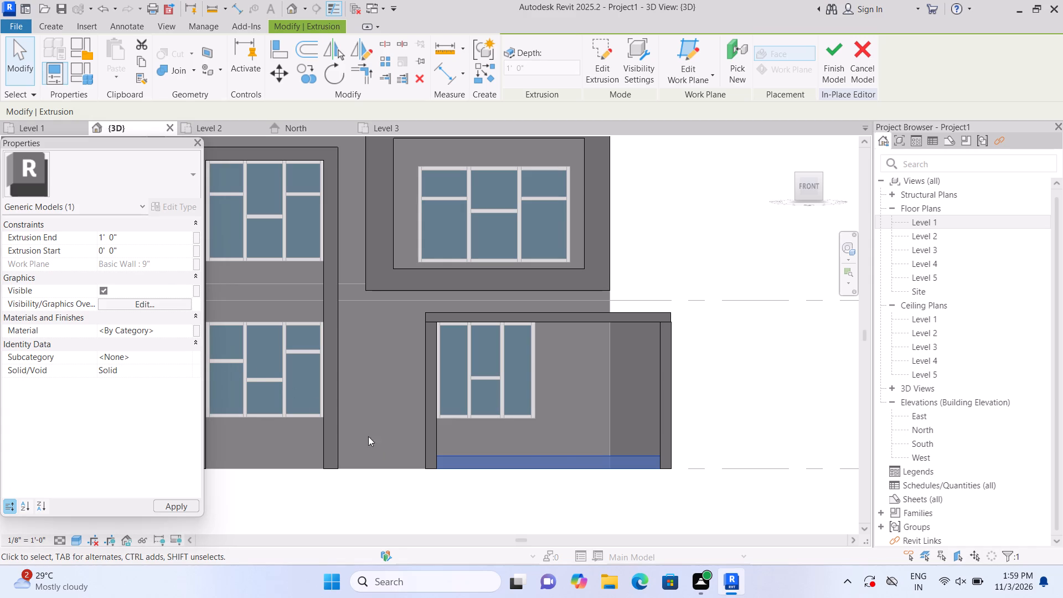
click(411, 495)
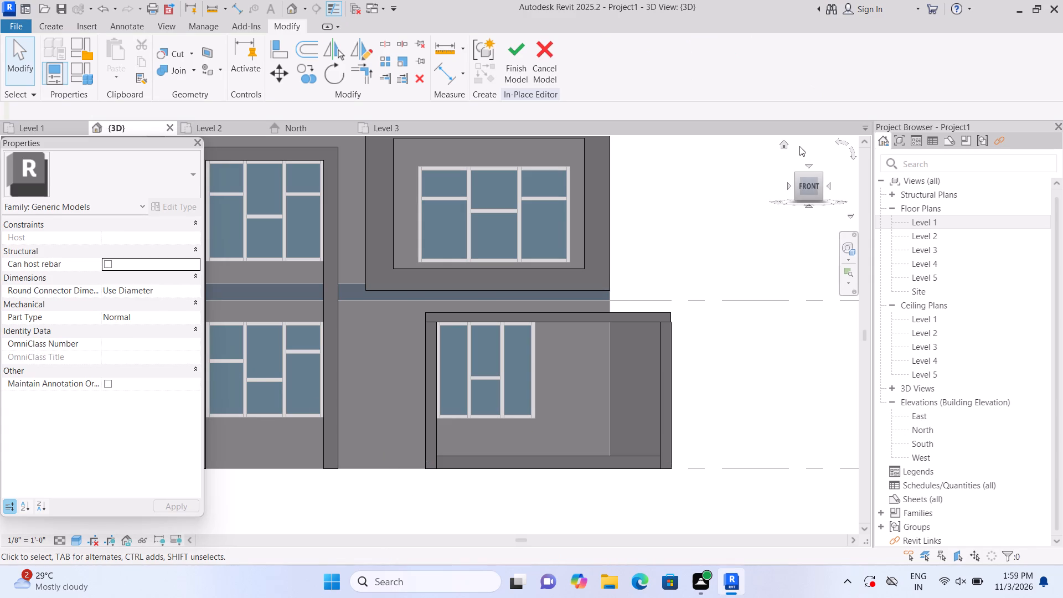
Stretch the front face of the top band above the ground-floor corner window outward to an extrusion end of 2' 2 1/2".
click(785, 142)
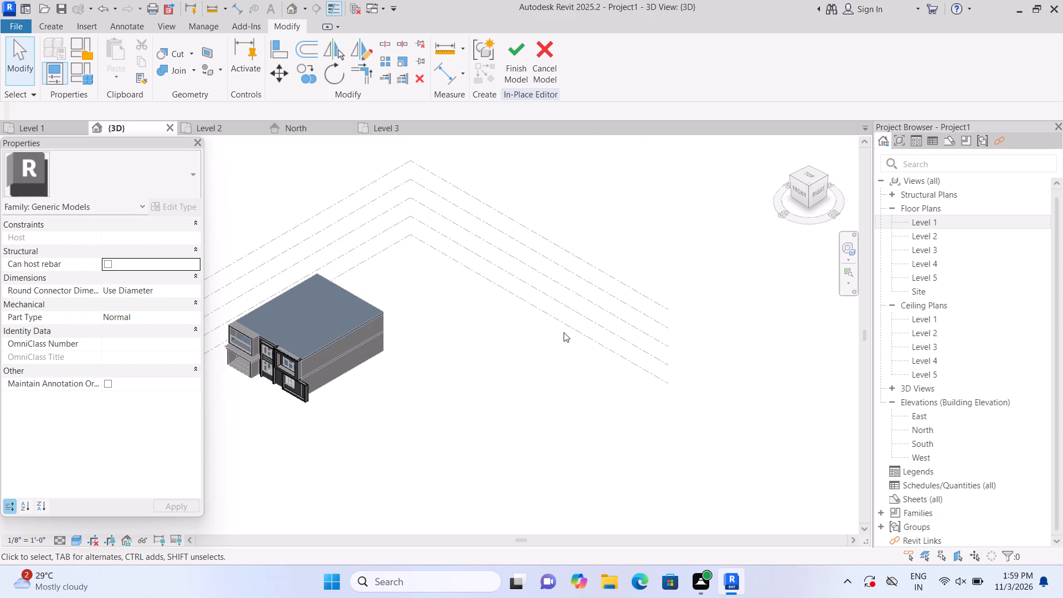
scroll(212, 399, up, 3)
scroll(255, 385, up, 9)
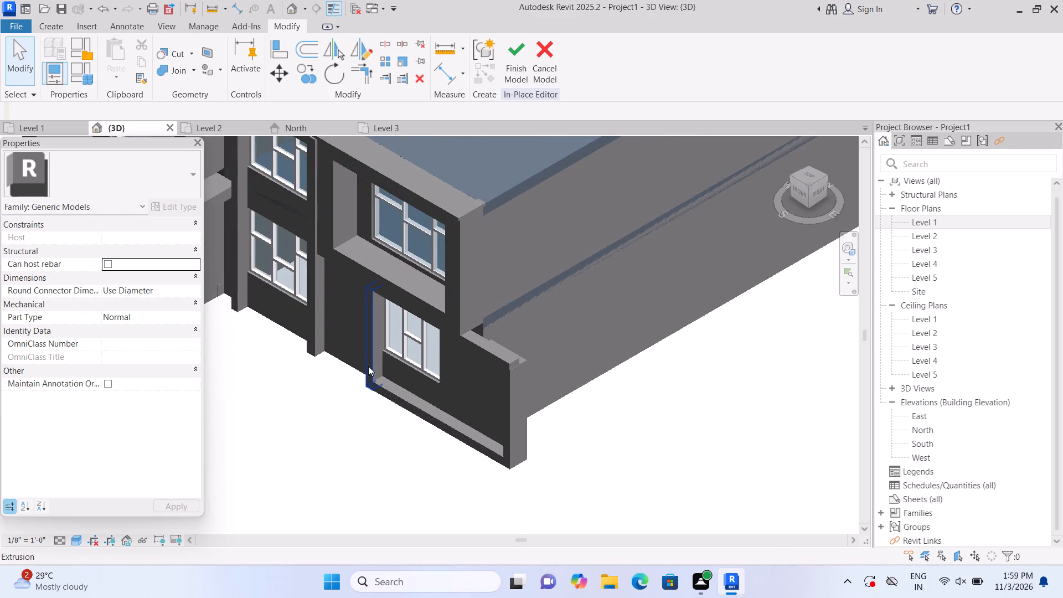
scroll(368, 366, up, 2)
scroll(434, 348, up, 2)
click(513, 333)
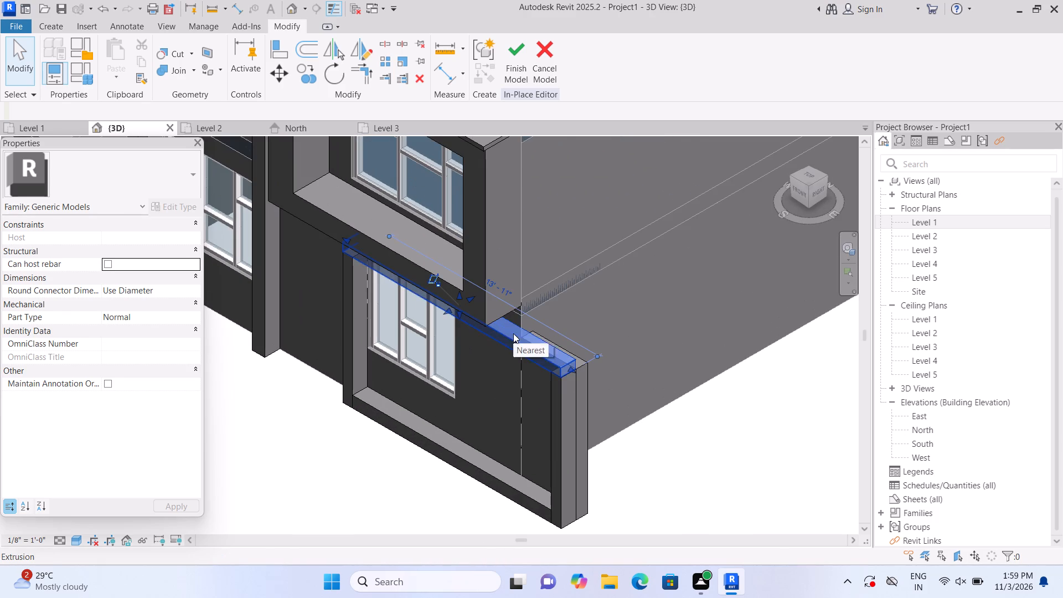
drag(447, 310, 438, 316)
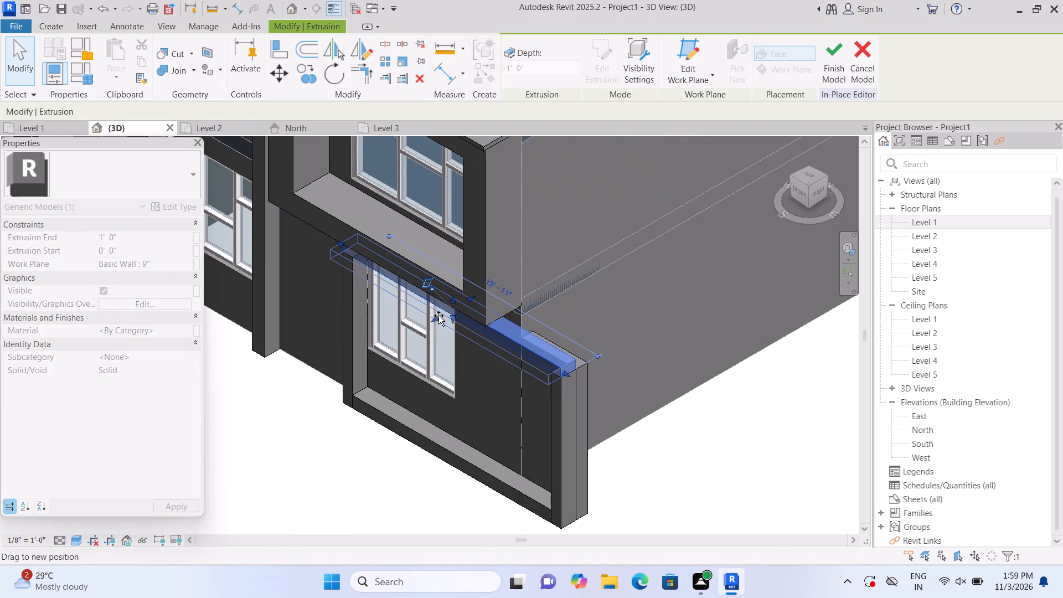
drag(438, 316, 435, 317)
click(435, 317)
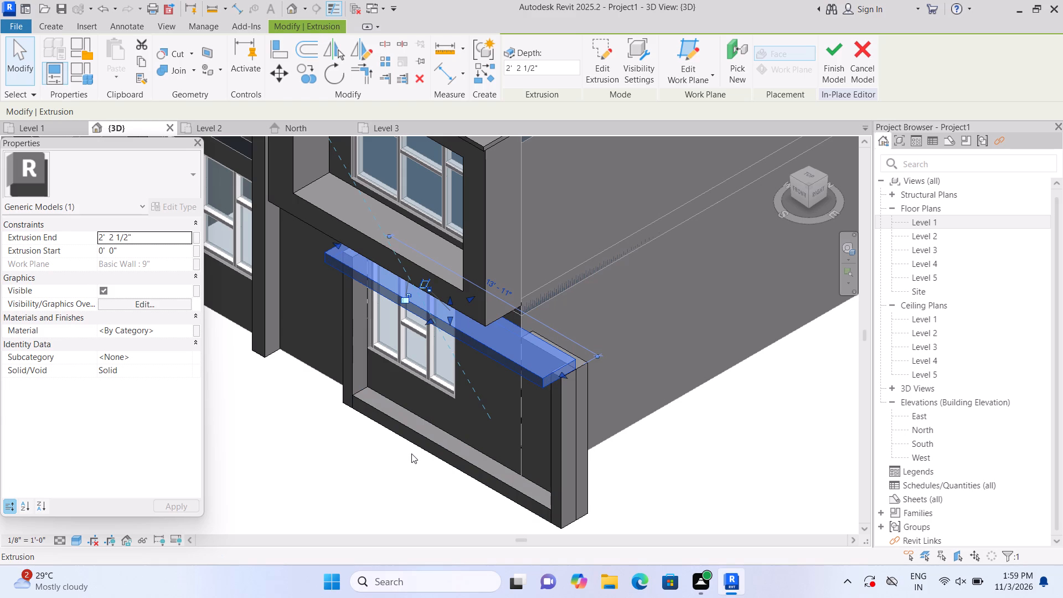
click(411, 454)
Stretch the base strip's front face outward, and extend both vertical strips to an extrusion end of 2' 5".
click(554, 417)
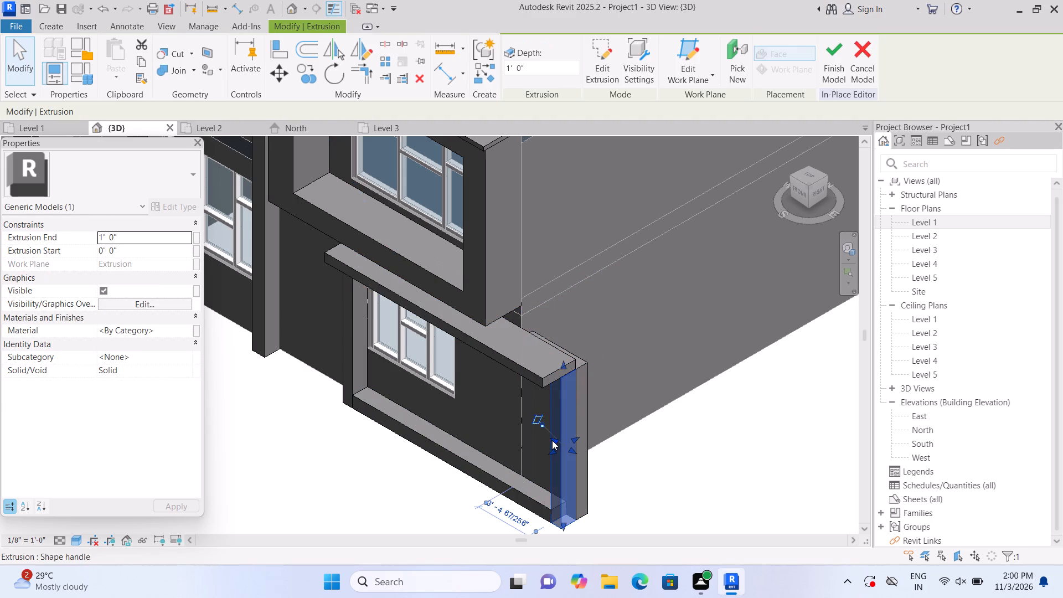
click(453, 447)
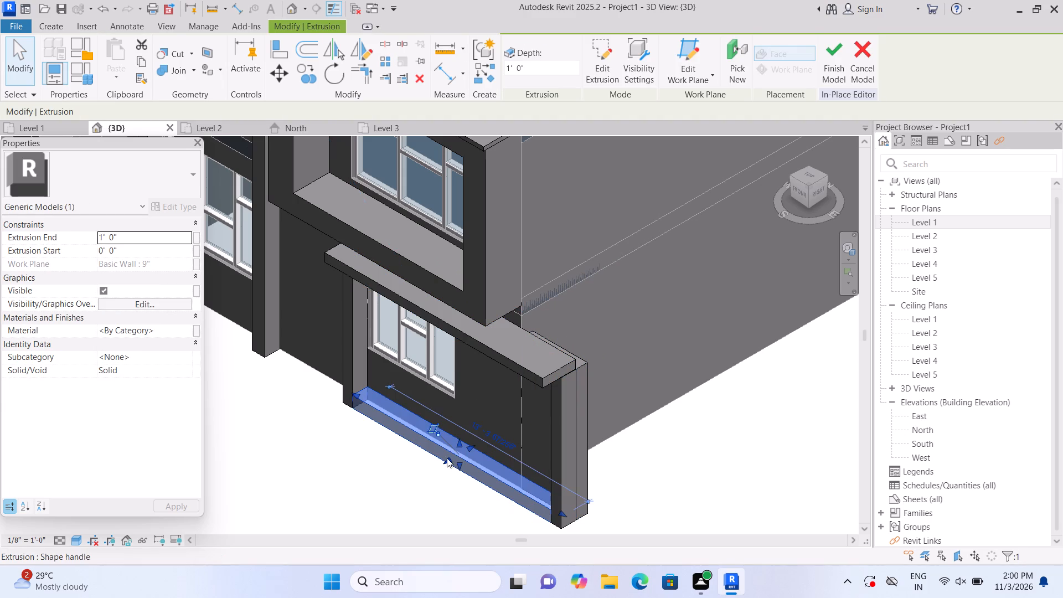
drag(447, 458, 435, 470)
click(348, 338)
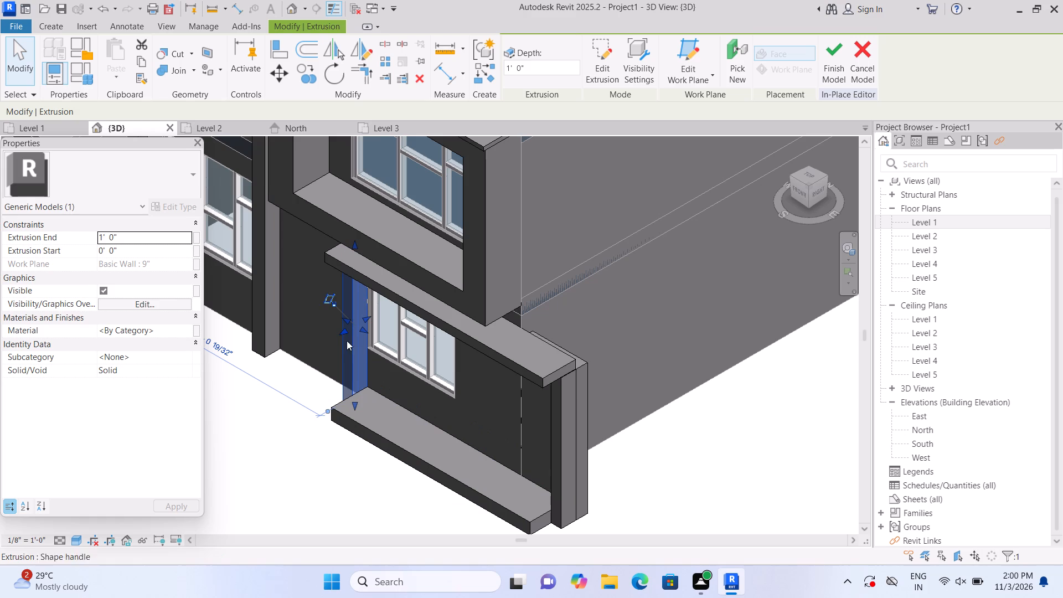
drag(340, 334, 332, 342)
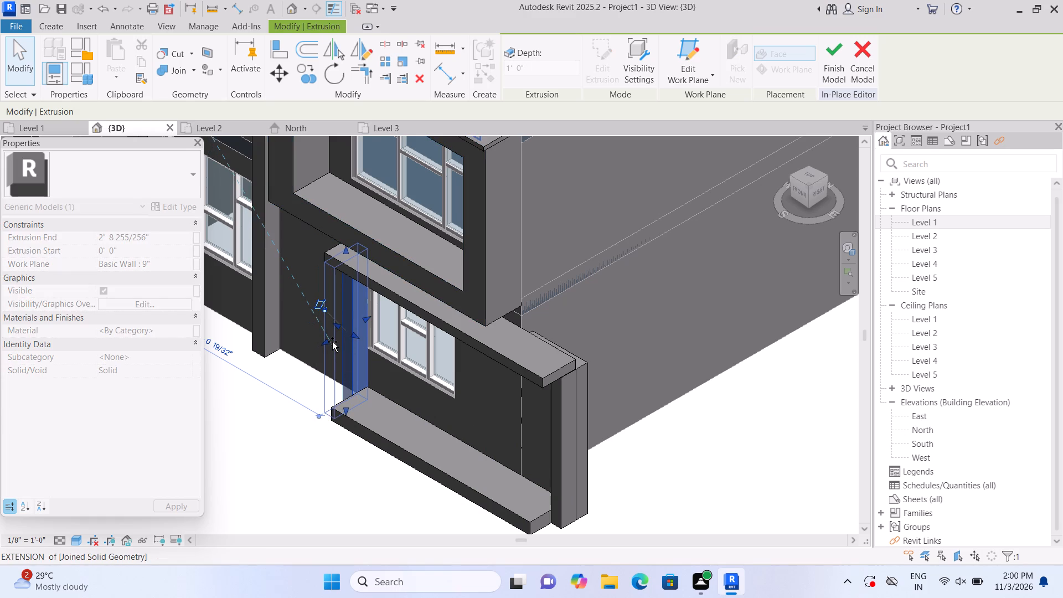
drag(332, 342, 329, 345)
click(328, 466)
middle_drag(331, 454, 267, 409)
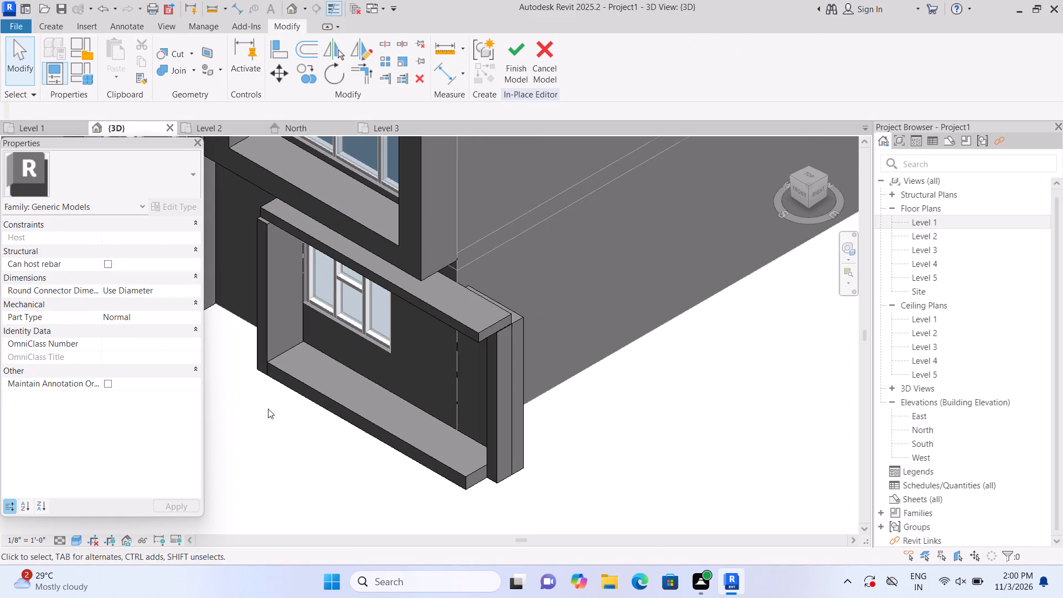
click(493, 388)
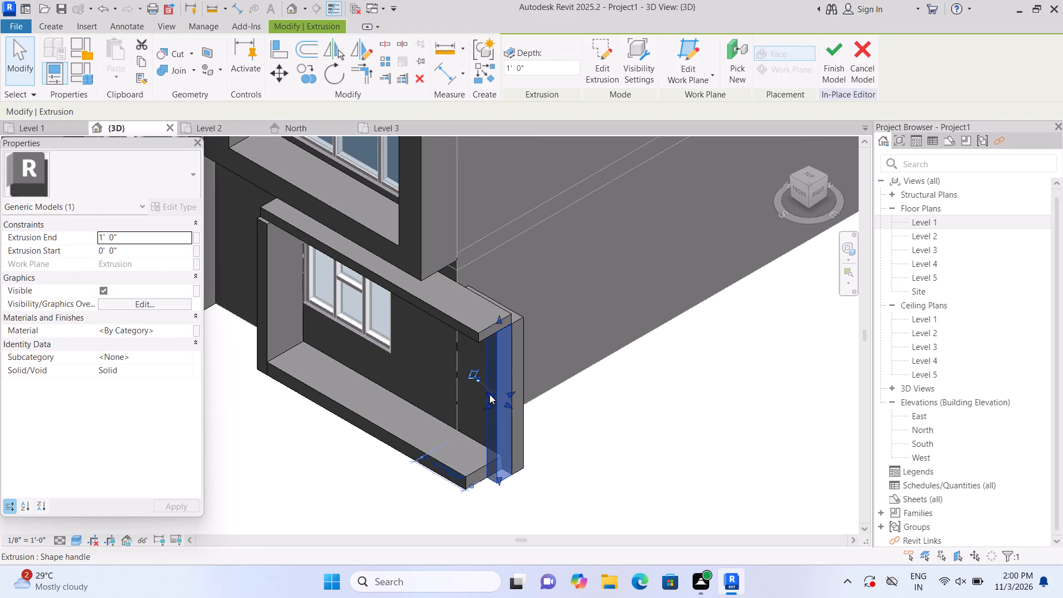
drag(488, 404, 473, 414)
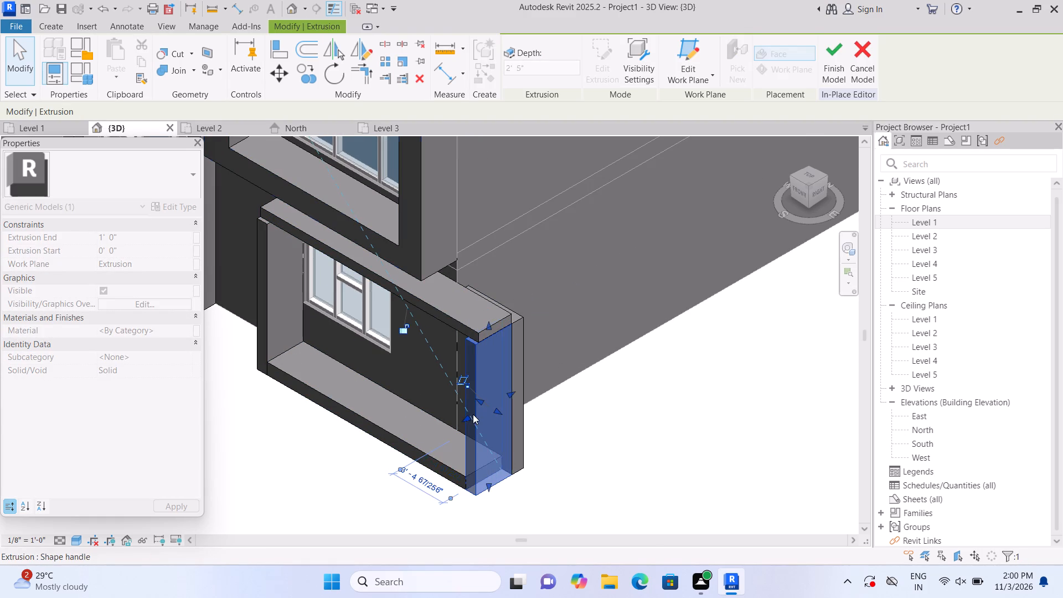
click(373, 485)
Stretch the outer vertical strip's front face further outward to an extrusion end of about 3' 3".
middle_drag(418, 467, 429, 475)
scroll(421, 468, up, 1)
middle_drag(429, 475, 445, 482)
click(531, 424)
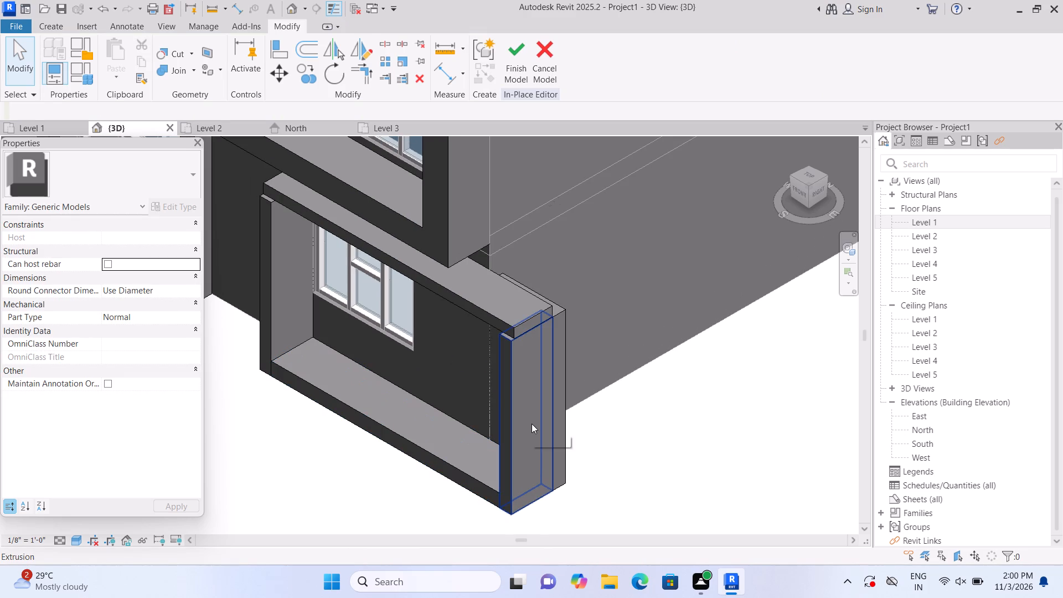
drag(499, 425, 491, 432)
Stretch the front faces of the strip beside the window and the base strip outward to an extrusion end of 2' 9 185/256".
click(269, 318)
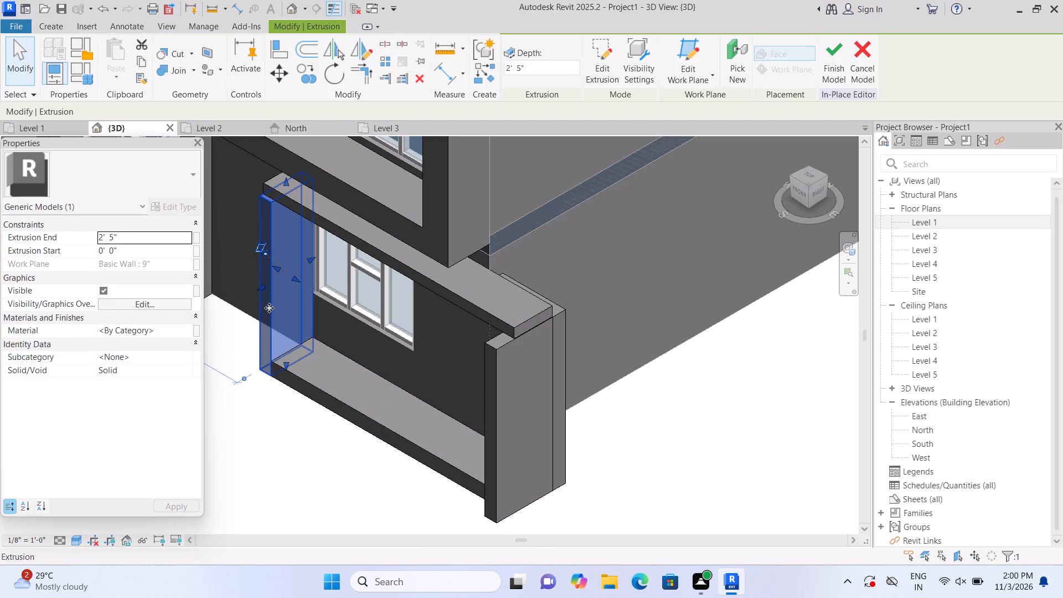
drag(264, 284, 258, 288)
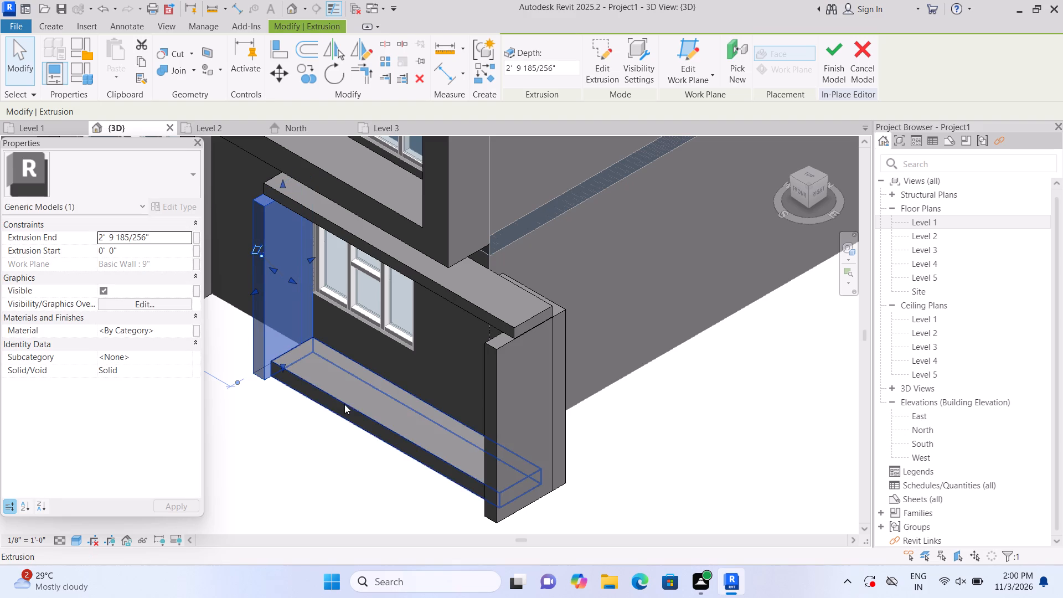
click(344, 404)
drag(381, 434, 374, 439)
click(375, 470)
Pull the outer vertical strip's front face back flush with the front of the base strip.
middle_drag(380, 463, 390, 470)
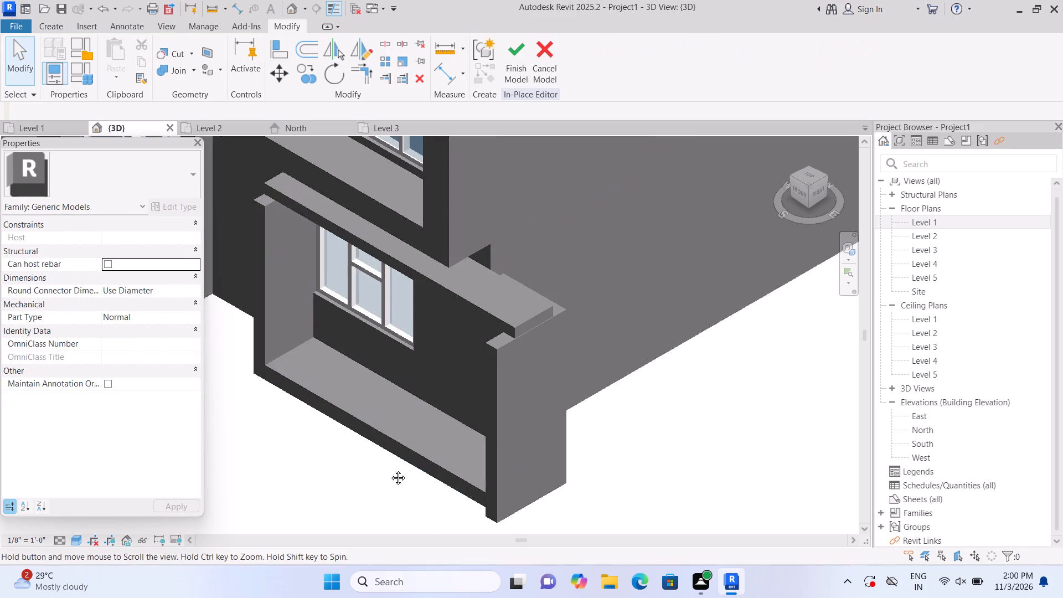
middle_drag(390, 470, 424, 461)
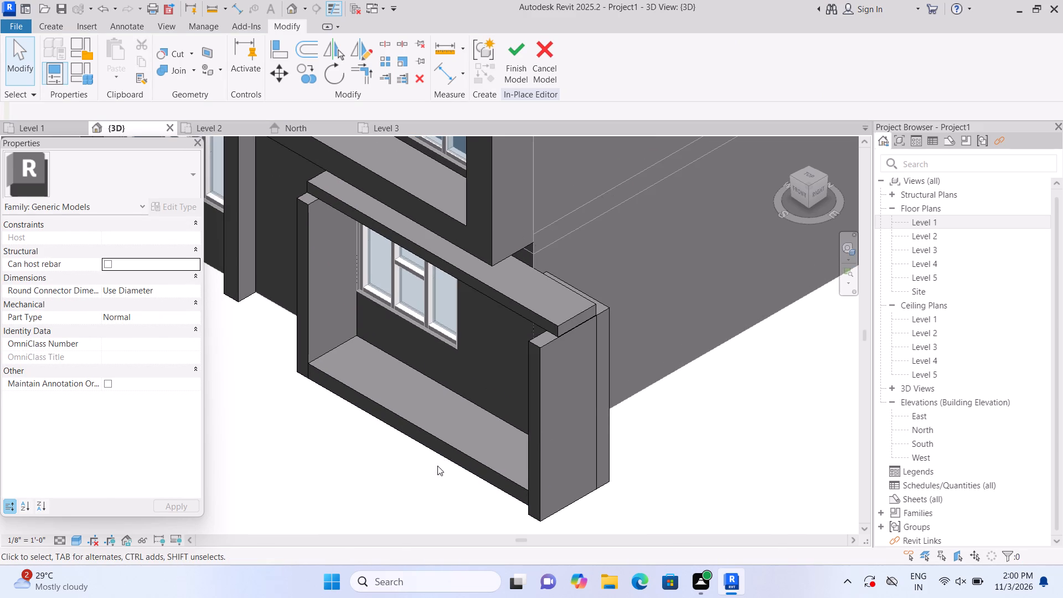
click(526, 459)
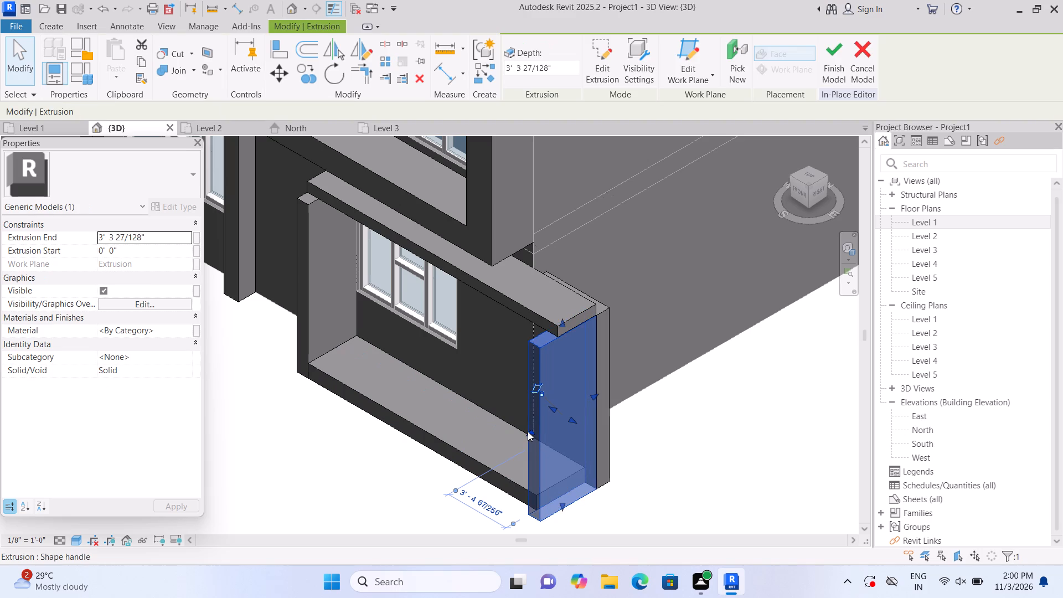
drag(528, 431, 540, 427)
double_click(540, 427)
click(537, 429)
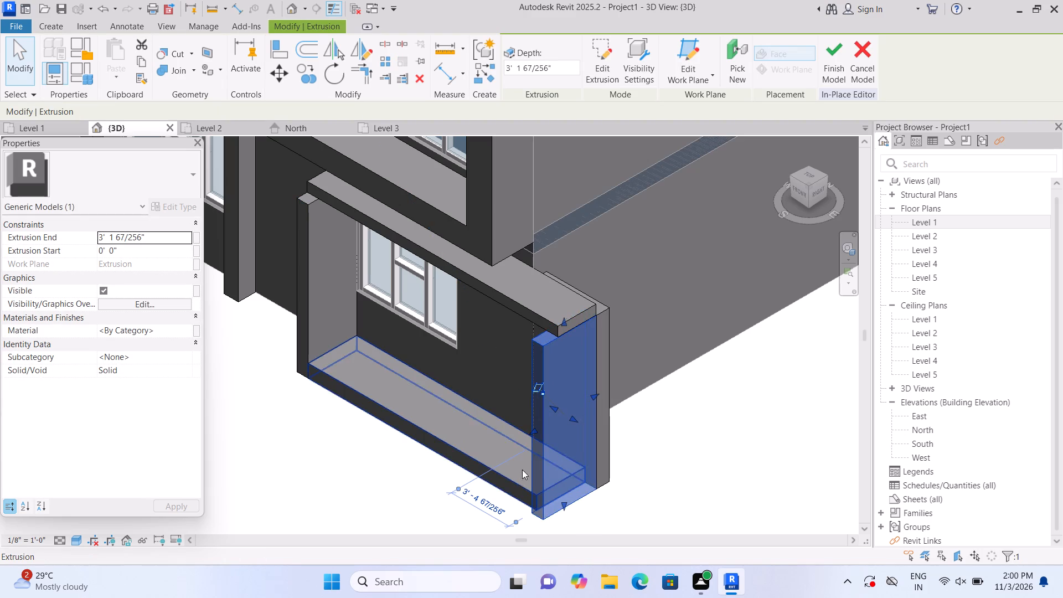
scroll(535, 432, up, 2)
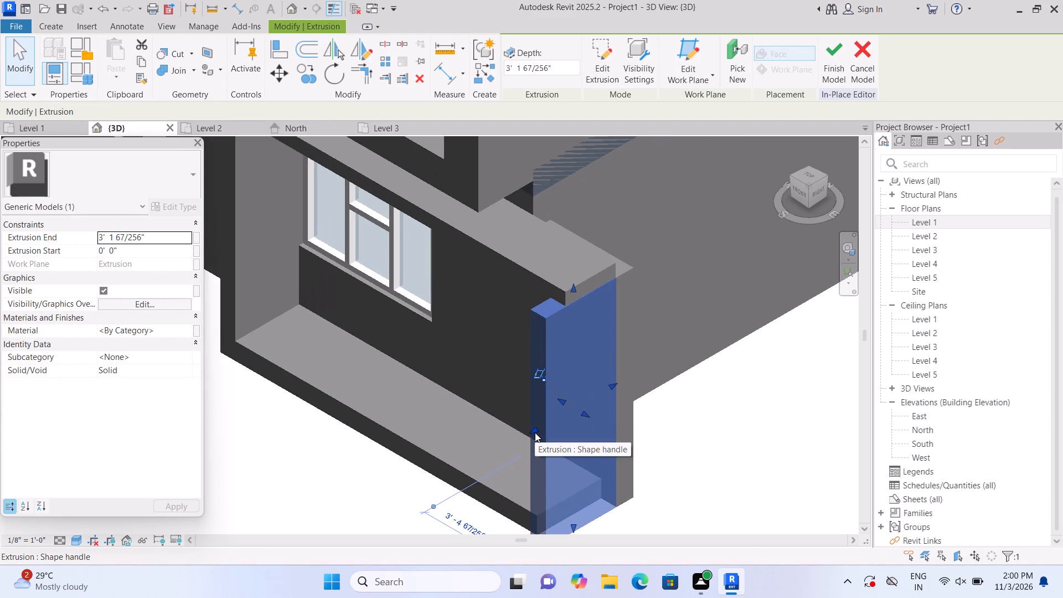
middle_drag(535, 432, 523, 415)
middle_drag(519, 414, 491, 392)
middle_click(491, 392)
scroll(500, 398, up, 2)
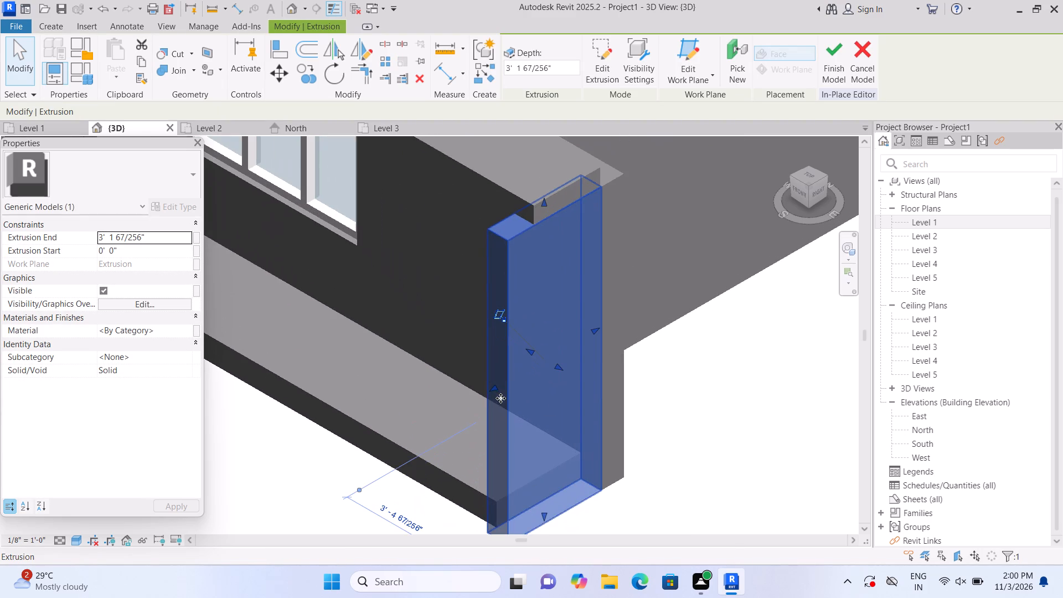
drag(493, 386, 503, 378)
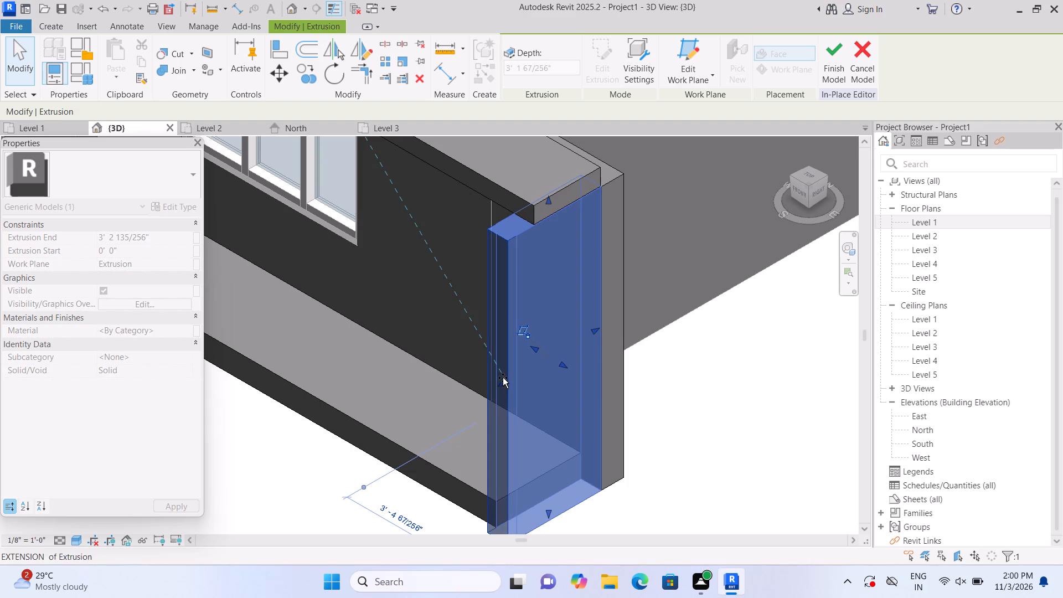
drag(503, 378, 503, 377)
click(282, 467)
Stretch the top band's front face out to 2' 9 185/256", flush with the vertical strips.
scroll(296, 467, down, 2)
middle_drag(314, 466, 322, 472)
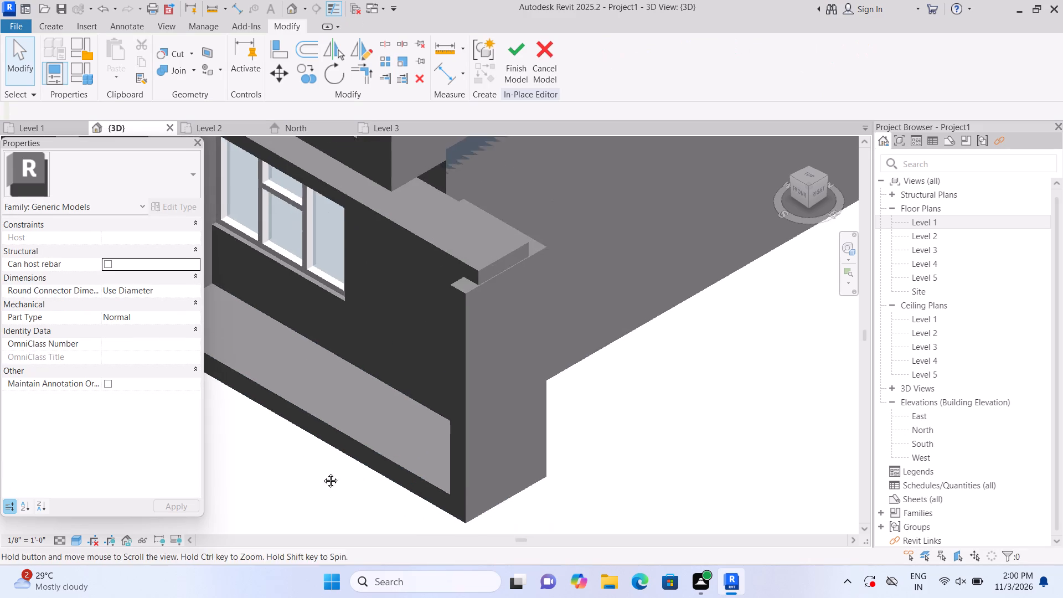
middle_drag(322, 472, 399, 501)
middle_drag(387, 482, 409, 525)
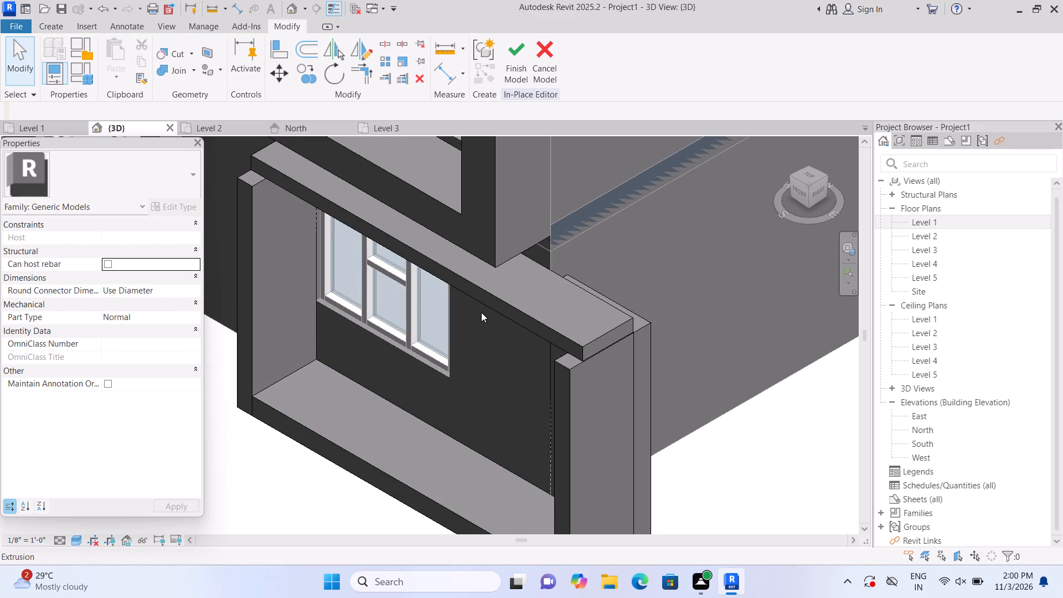
double_click(493, 301)
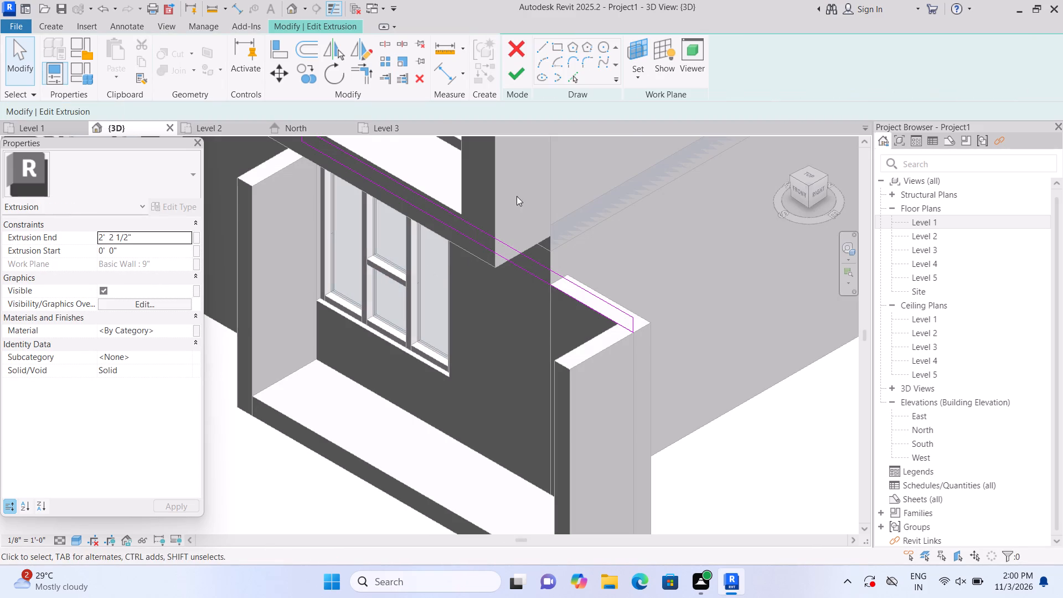
click(510, 71)
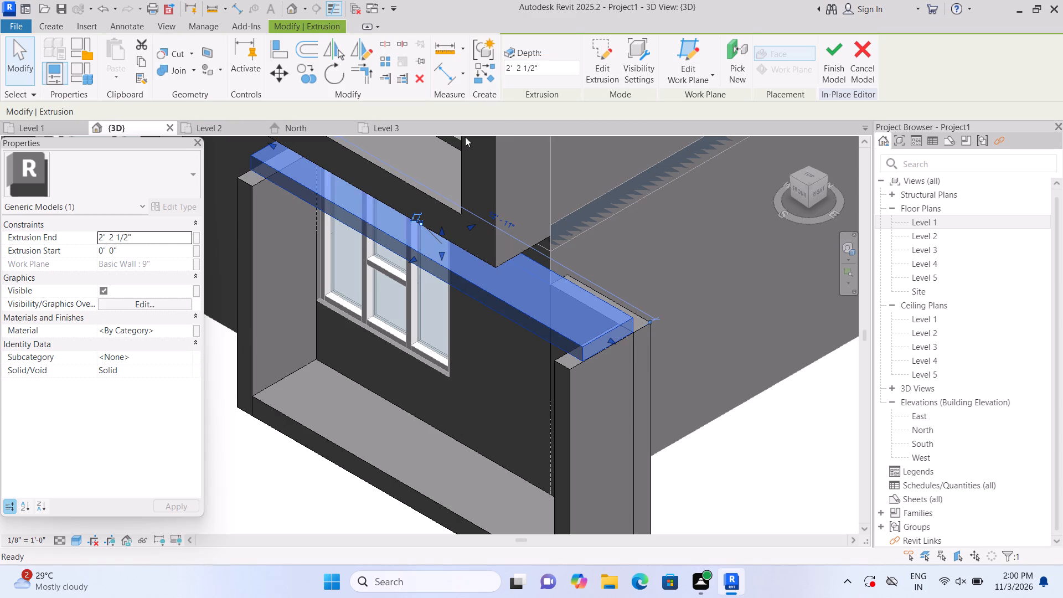
middle_drag(342, 368, 370, 388)
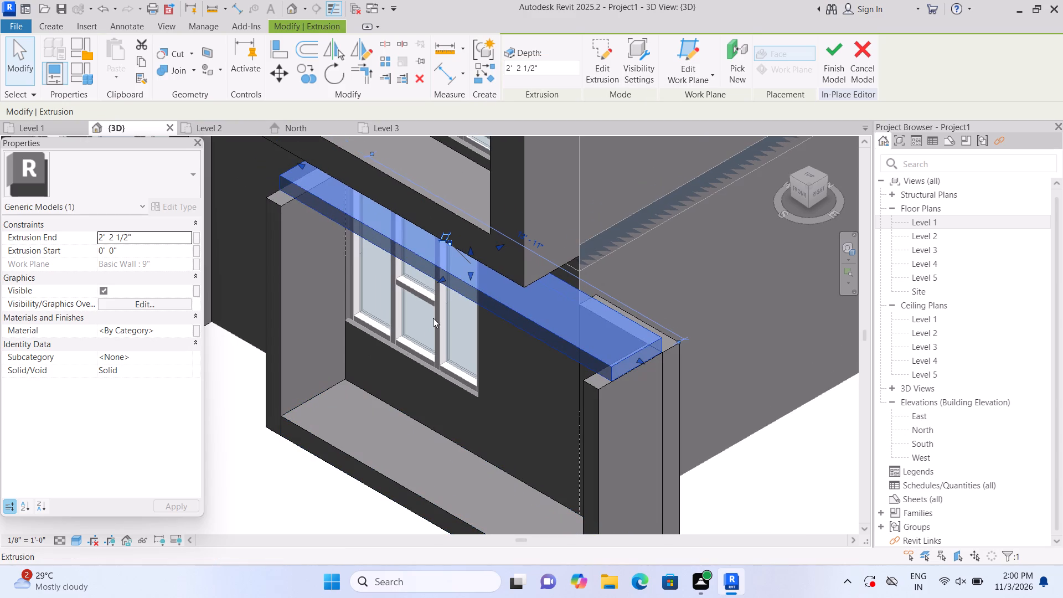
drag(439, 277, 432, 285)
click(432, 285)
click(330, 470)
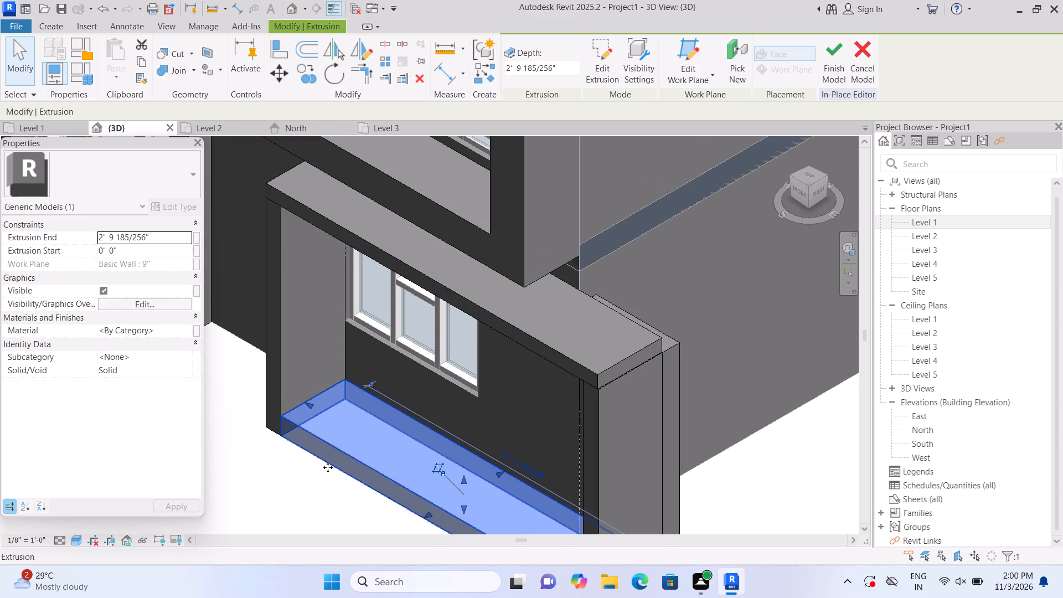
click(293, 480)
Stretch the top band's rear face back so the band covers the top of the wall behind the outer strip.
scroll(292, 480, down, 3)
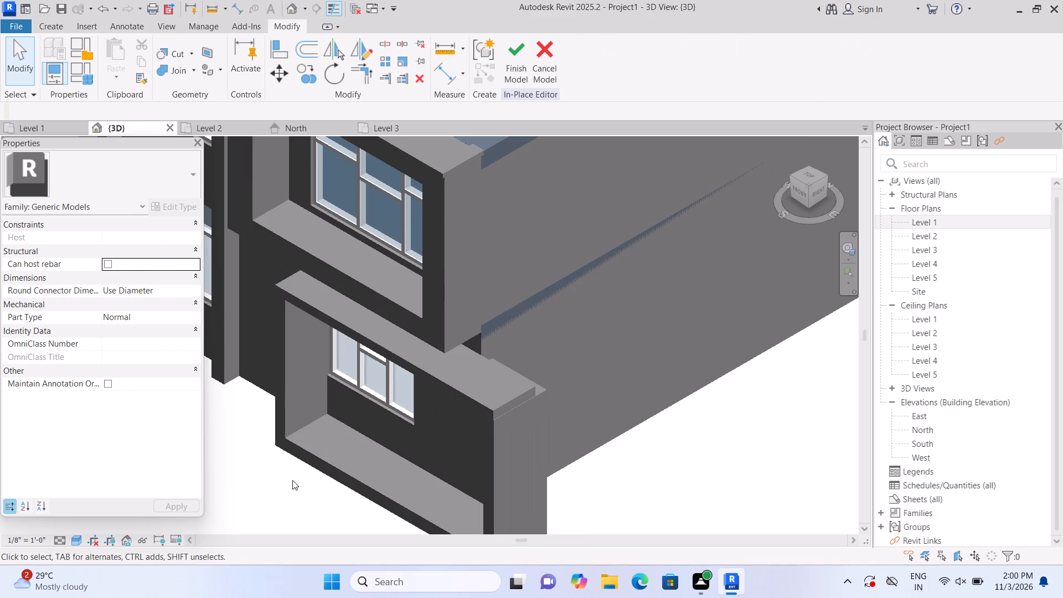
scroll(292, 480, down, 2)
middle_drag(288, 480, 285, 431)
scroll(376, 399, up, 1)
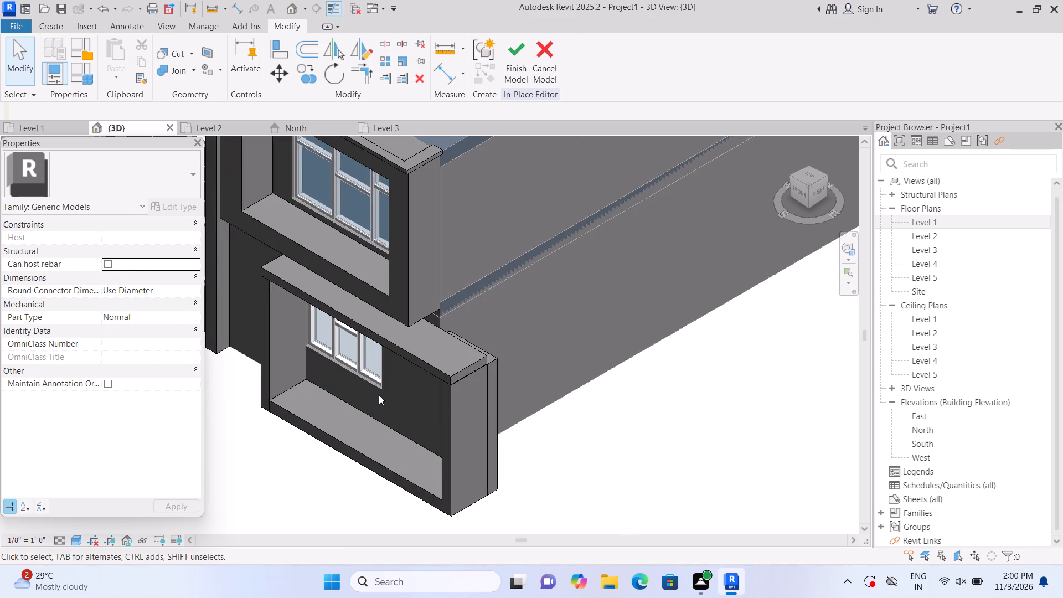
scroll(379, 395, up, 1)
click(463, 341)
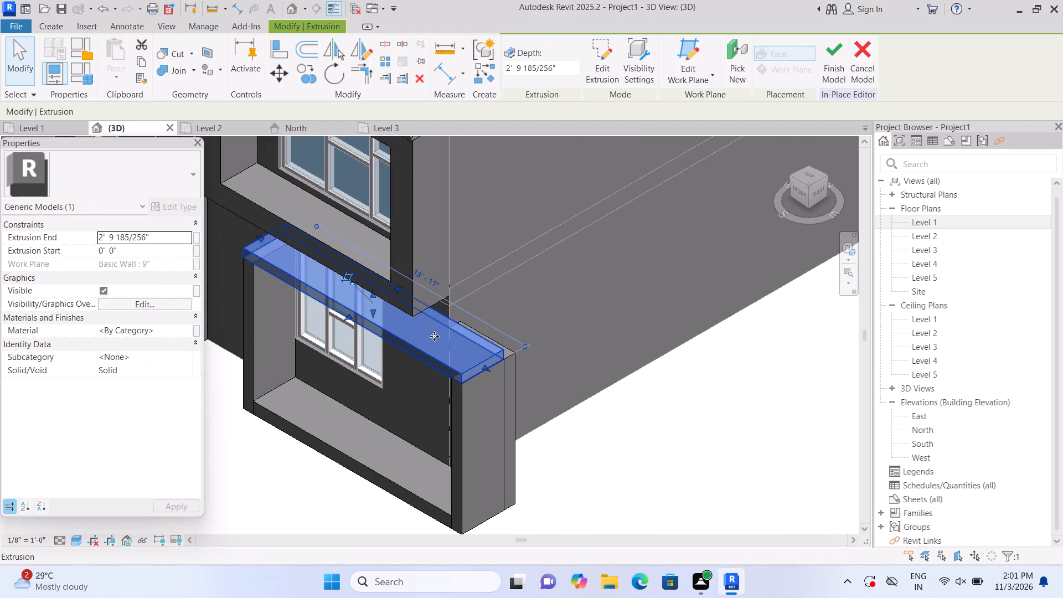
drag(395, 288, 404, 281)
click(602, 424)
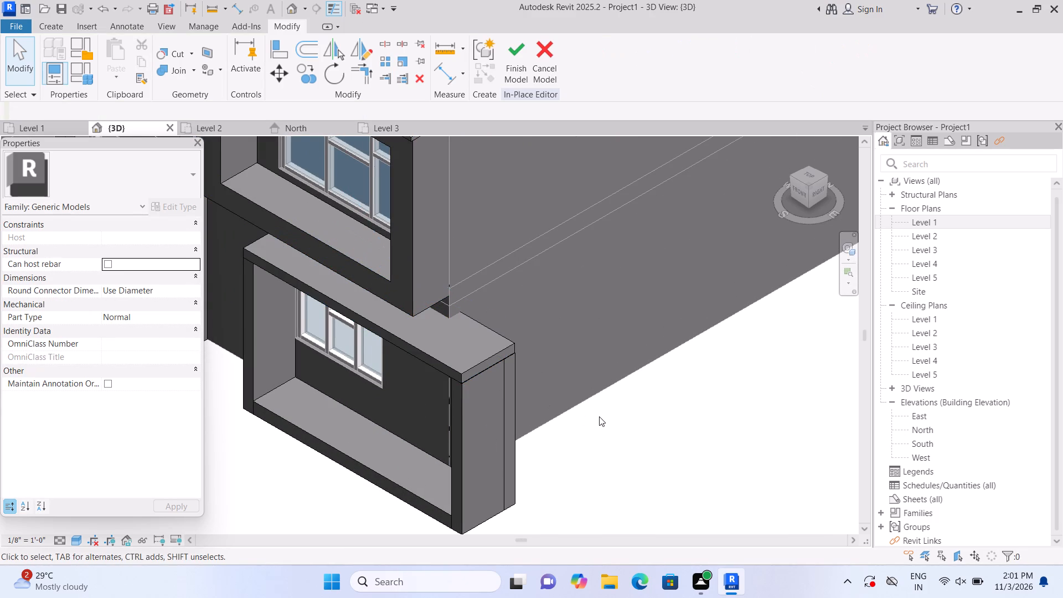
Join the outer vertical strip's geometry with the top band.
scroll(599, 416, down, 1)
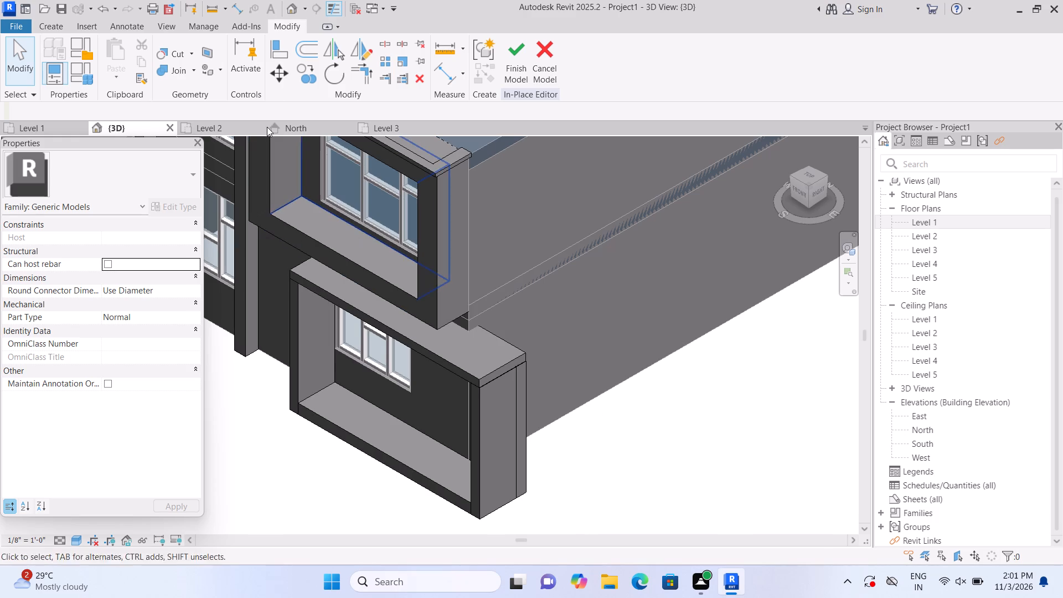
click(192, 73)
click(194, 90)
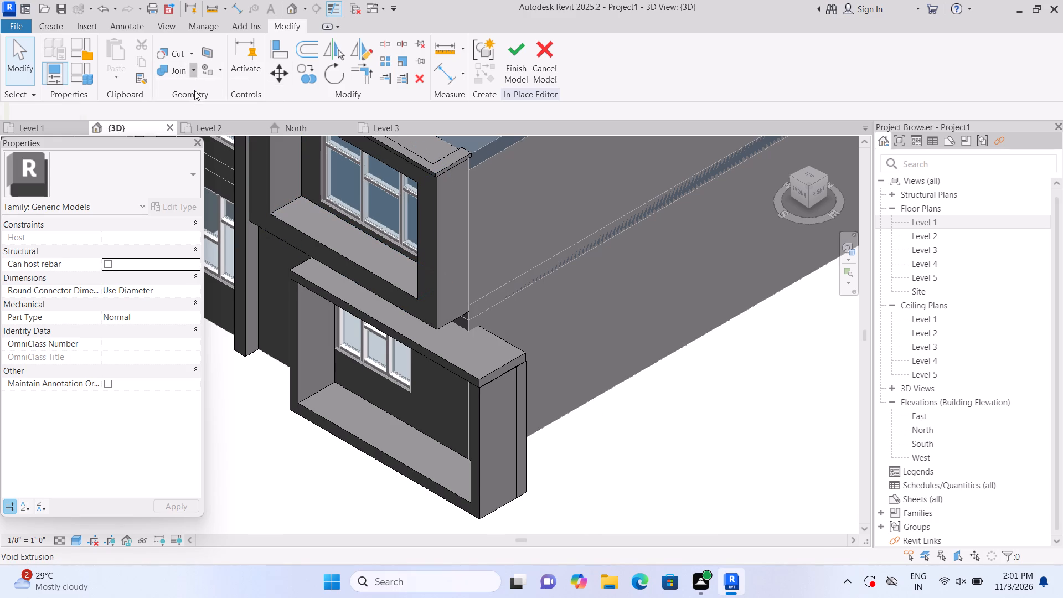
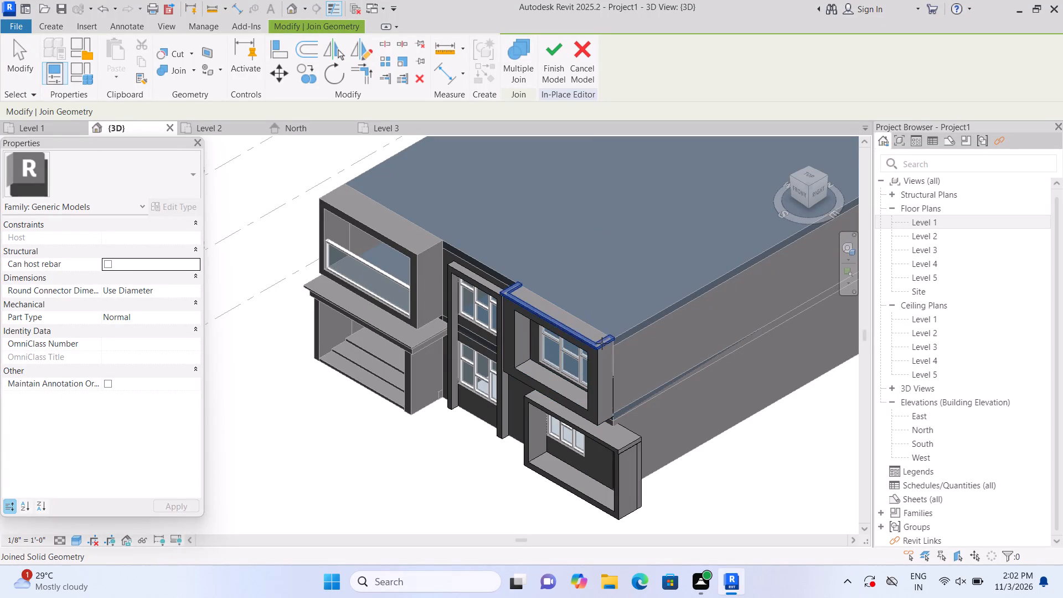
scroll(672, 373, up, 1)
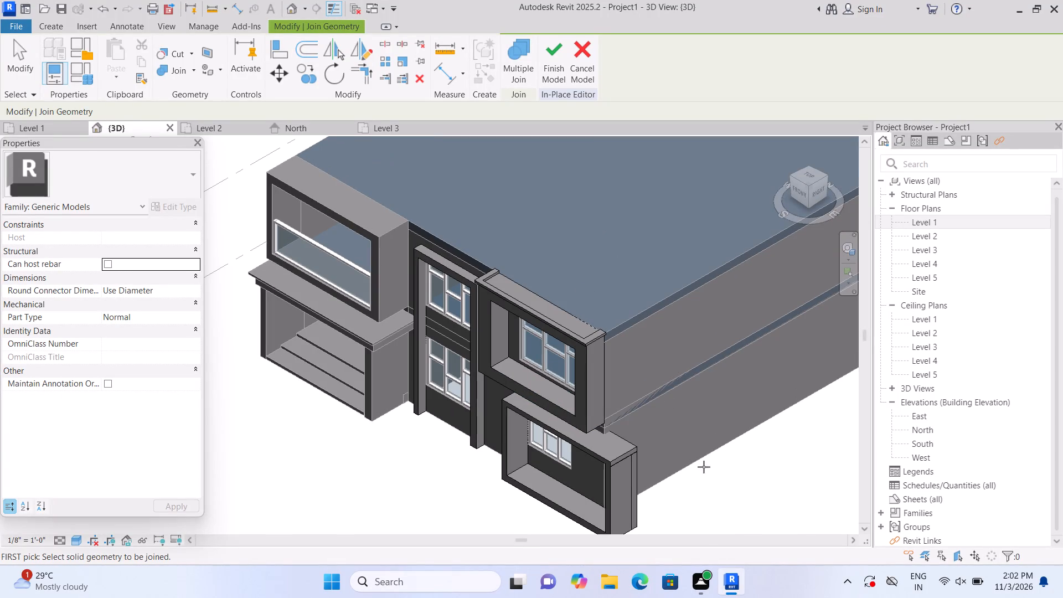
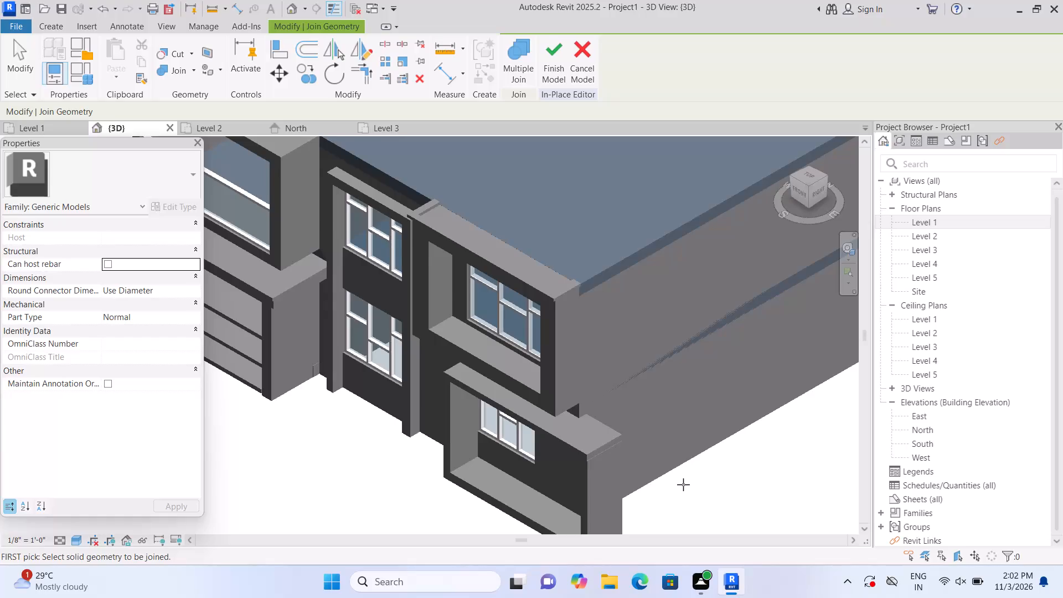
Examine the facade's window frames and the adjoining side wall in the 3D view.
scroll(683, 484, down, 3)
scroll(683, 486, up, 3)
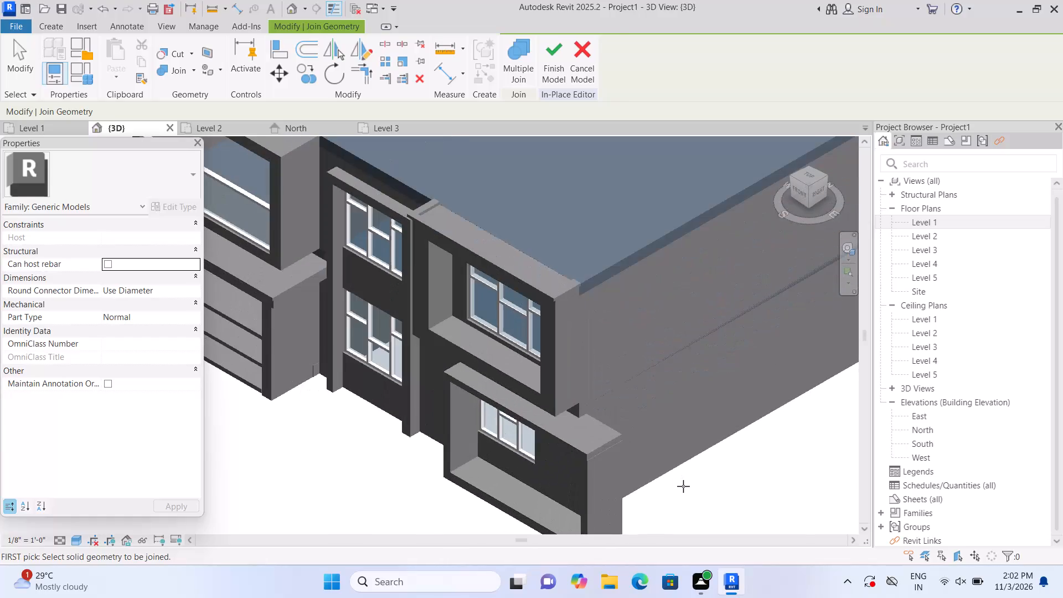
scroll(683, 486, down, 5)
middle_drag(684, 492, 596, 506)
scroll(594, 504, up, 3)
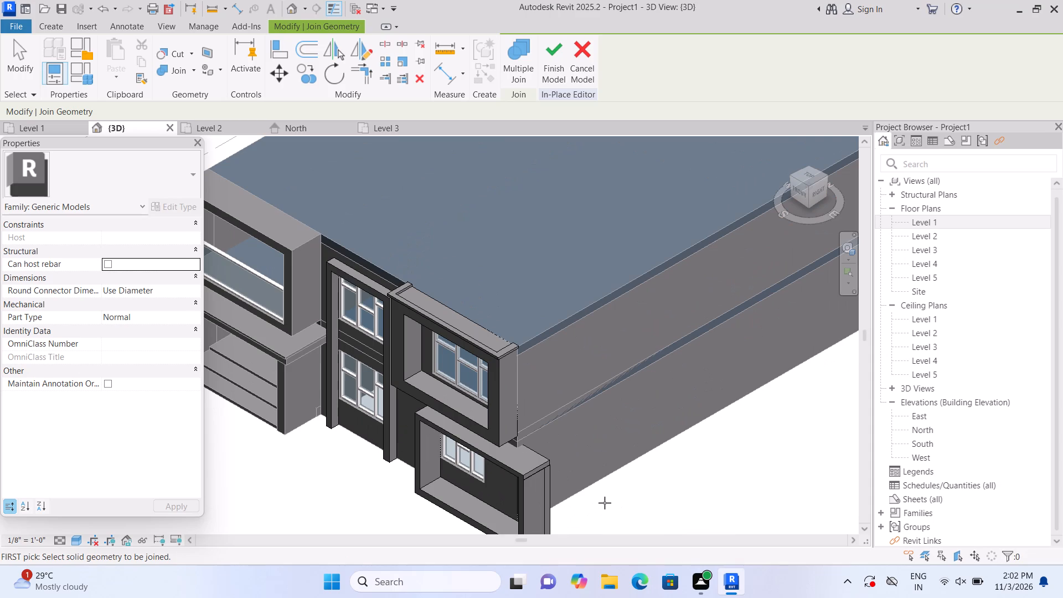
scroll(605, 502, up, 1)
middle_drag(613, 507, 651, 502)
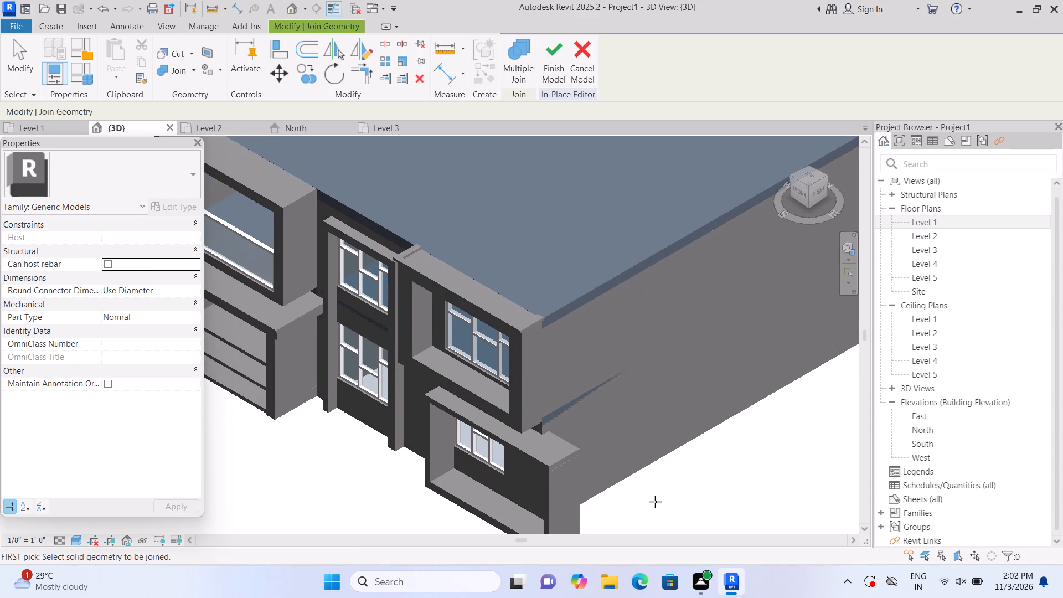
middle_drag(641, 501, 653, 451)
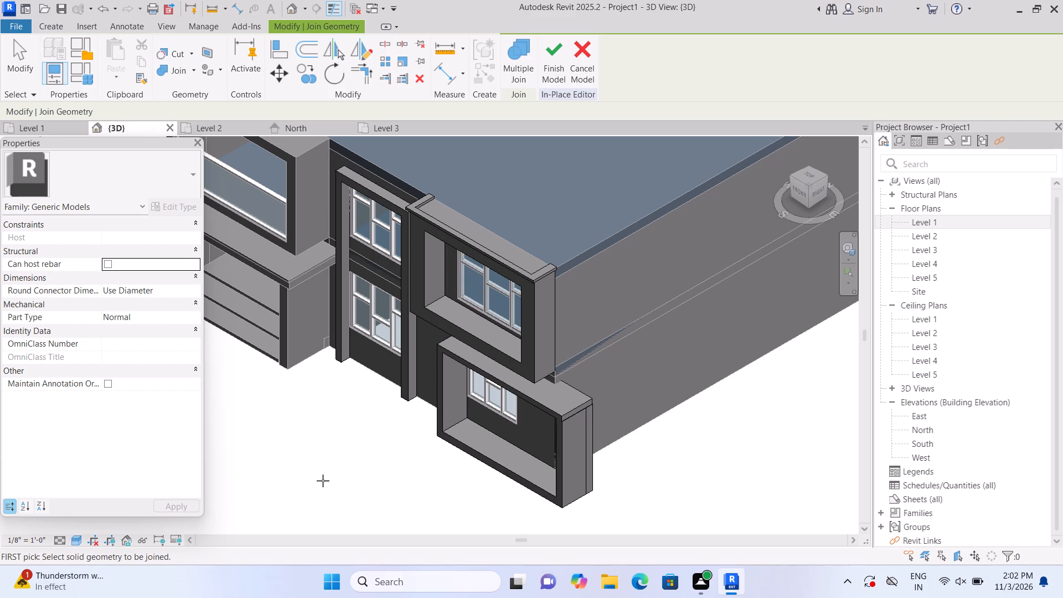
scroll(326, 479, down, 2)
middle_drag(333, 482, 373, 498)
middle_click(373, 498)
scroll(368, 494, up, 1)
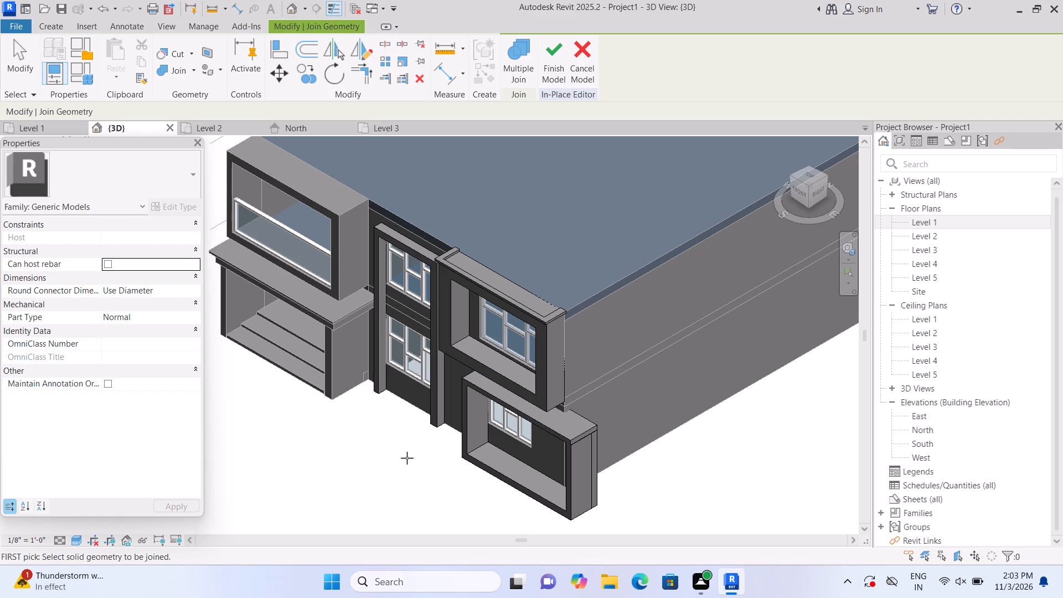
Sketch an extrusion rectangle 11'-0" high on the front wall, between the tall window frame and the upper window frame, from roof edge to Level 2.
click(798, 190)
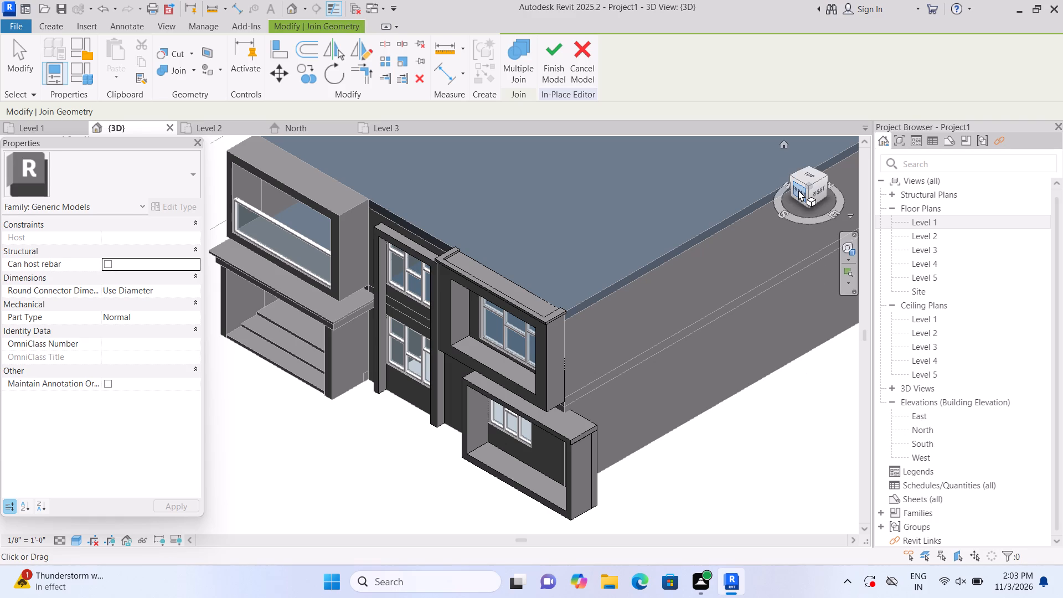
scroll(346, 356, up, 4)
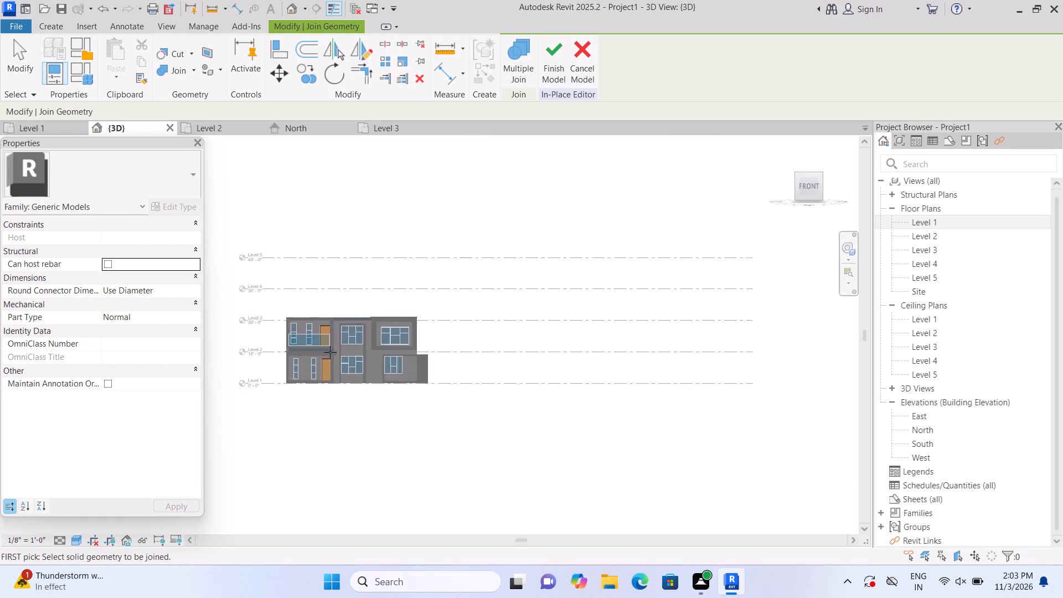
scroll(330, 352, up, 11)
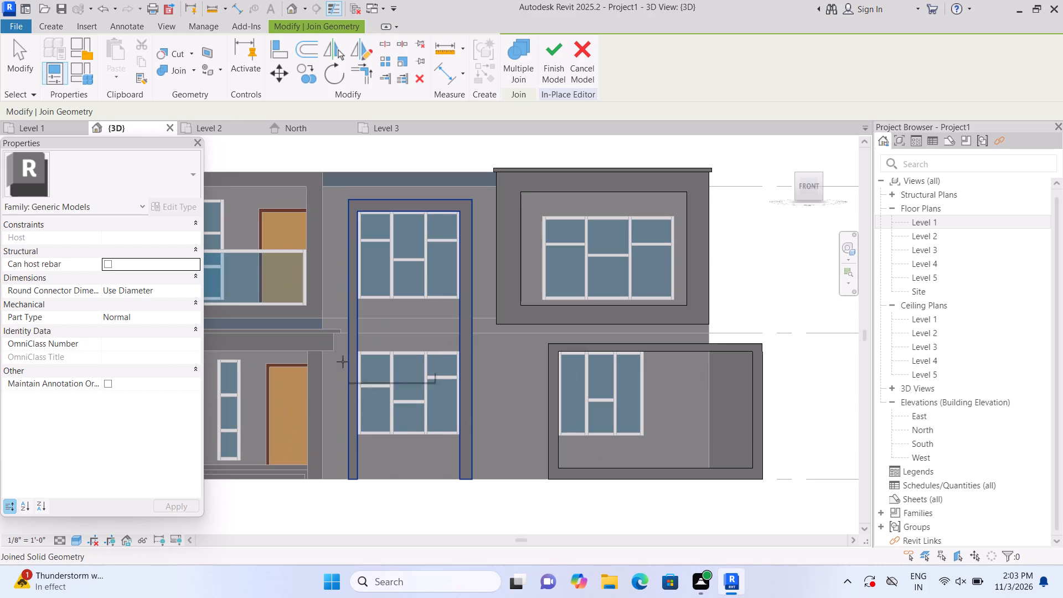
click(52, 25)
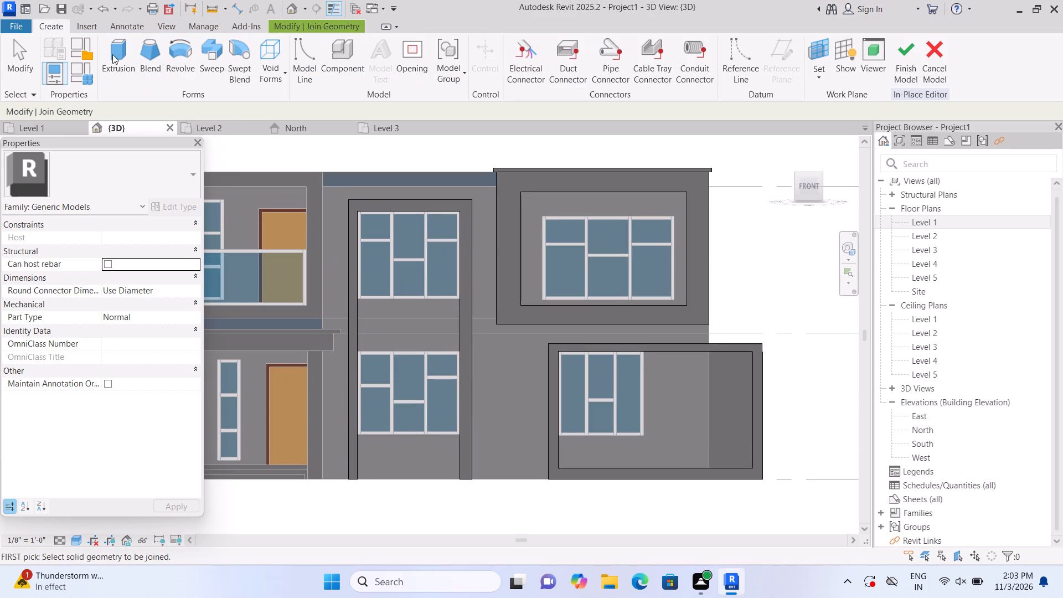
click(117, 69)
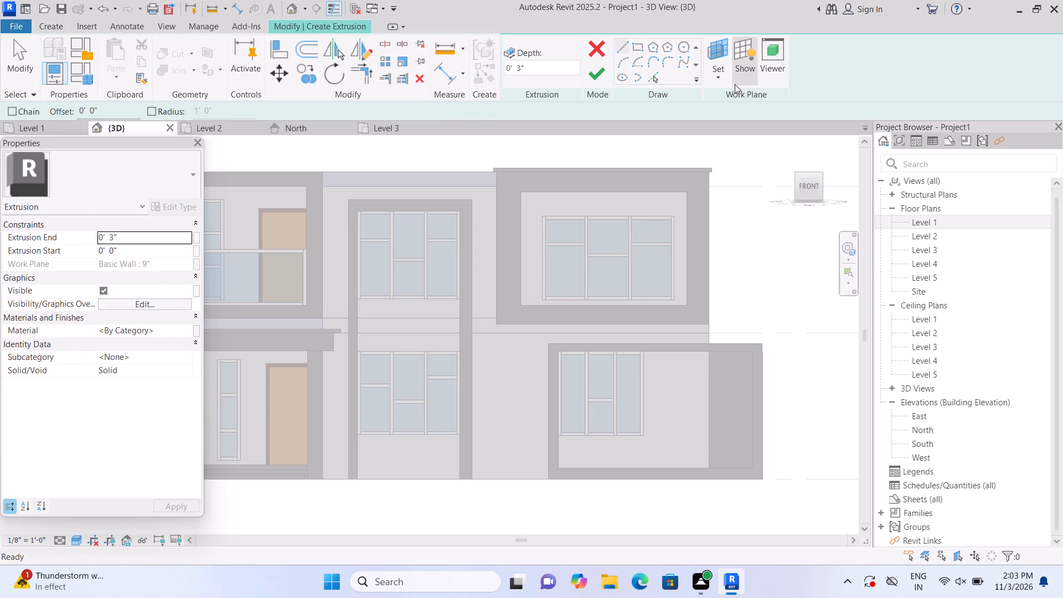
click(721, 81)
click(730, 132)
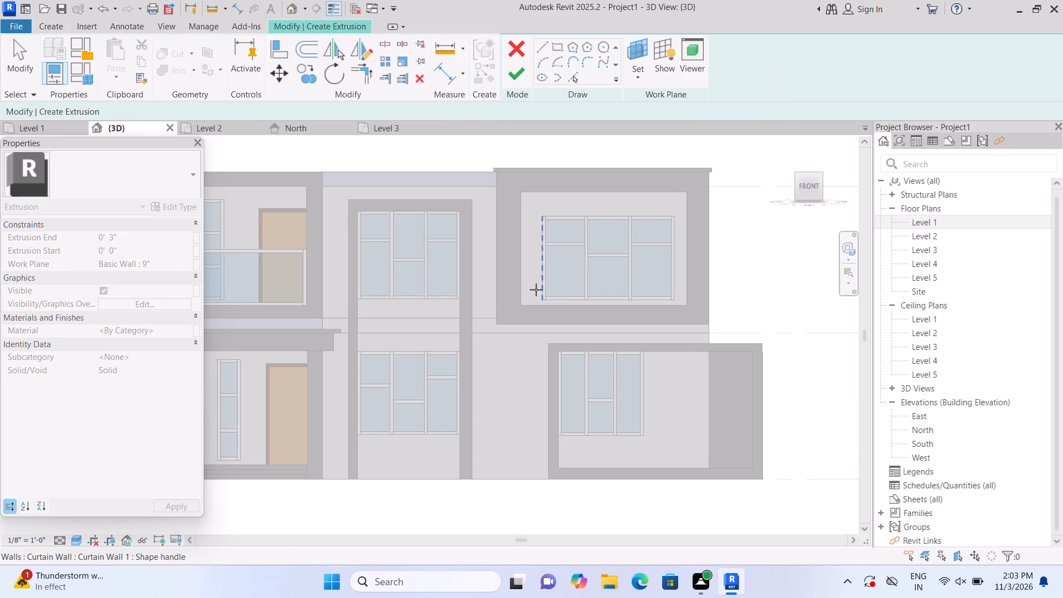
double_click(481, 286)
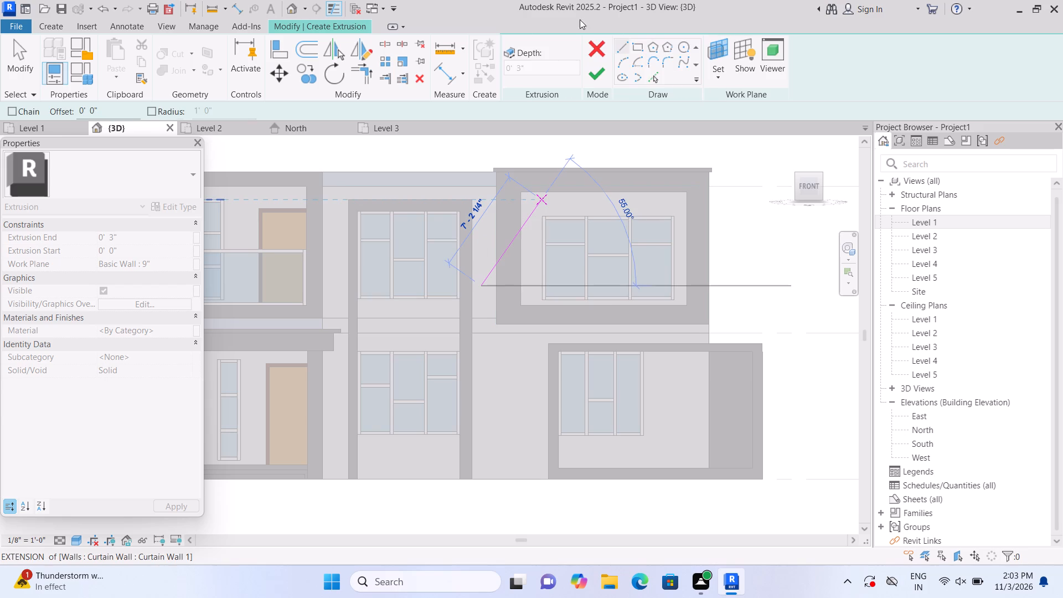
click(639, 44)
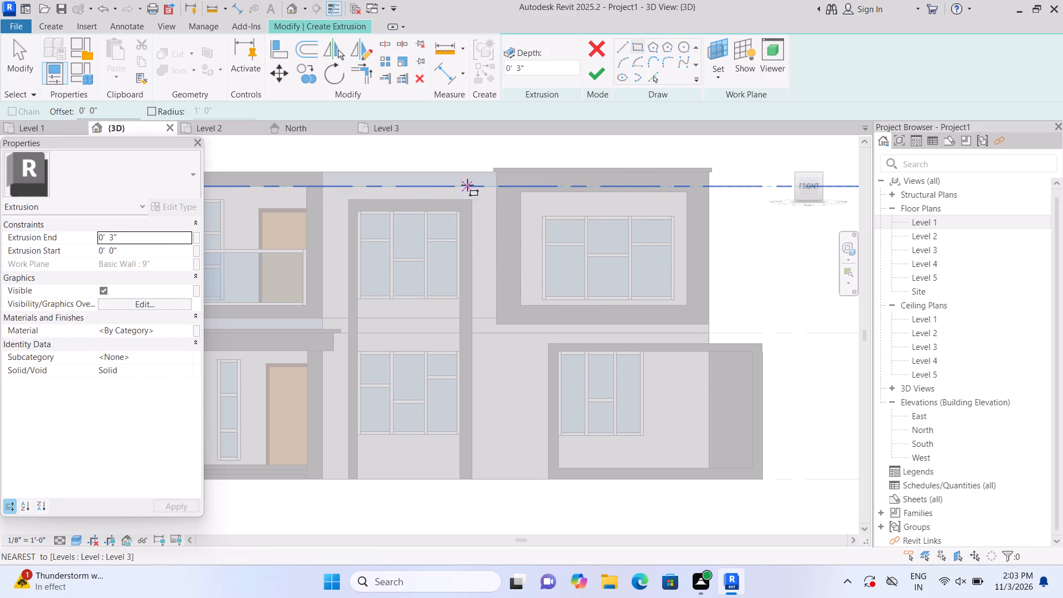
click(493, 177)
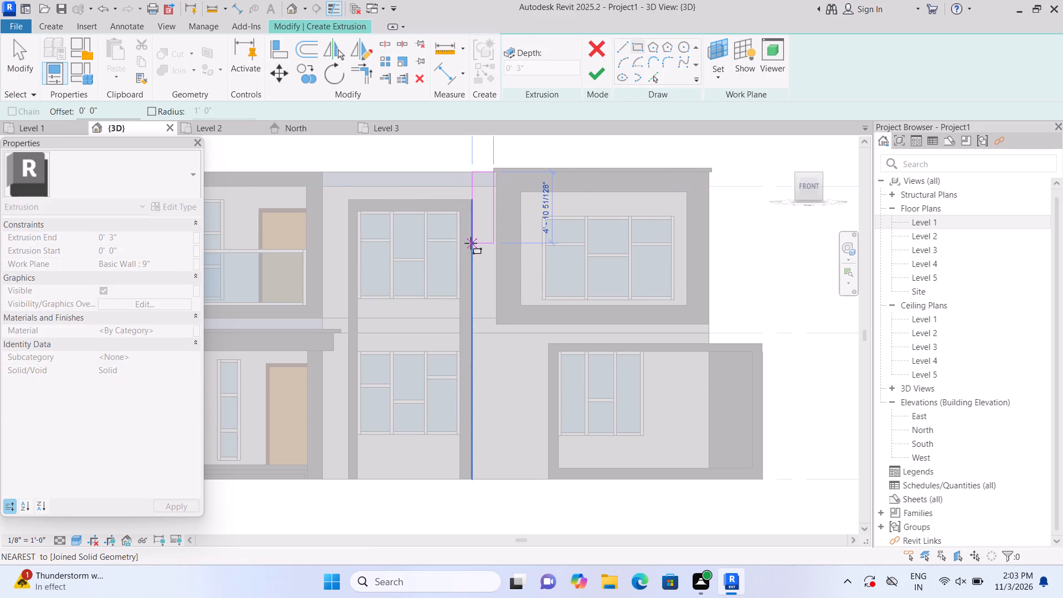
key(Escape)
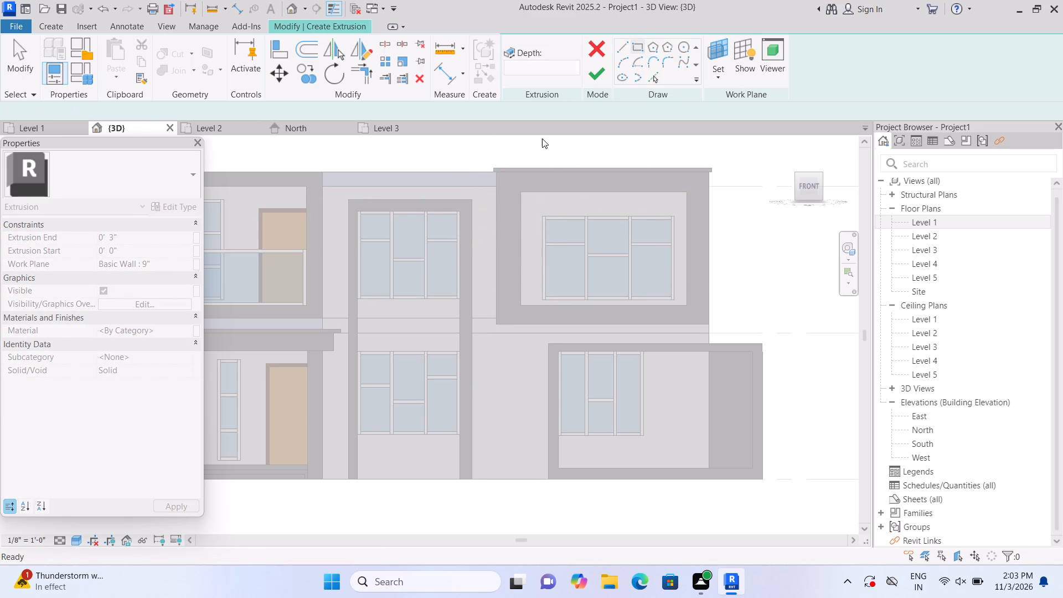
scroll(485, 179, up, 4)
click(503, 166)
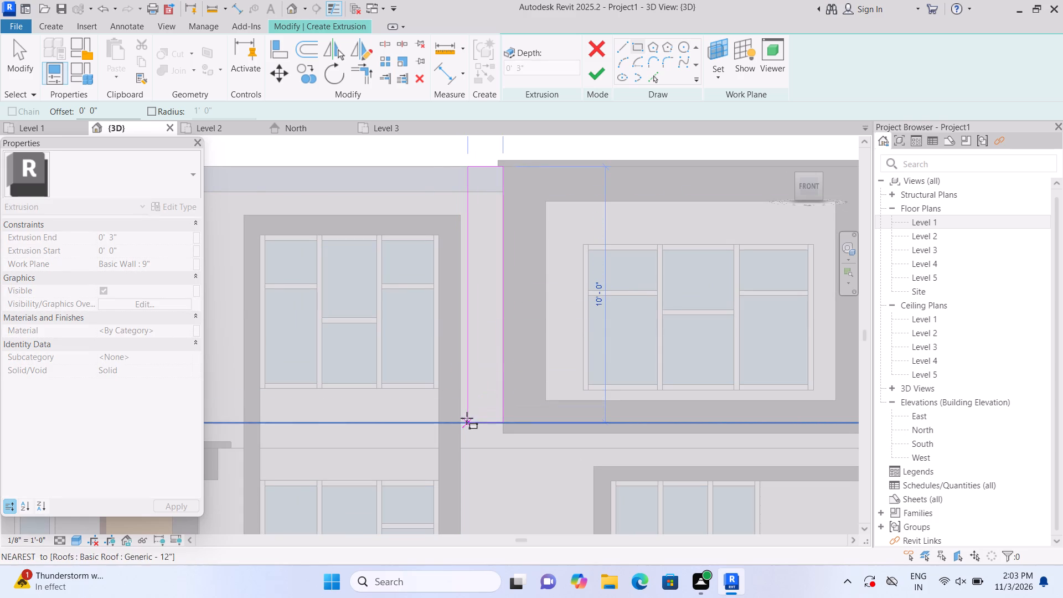
click(466, 447)
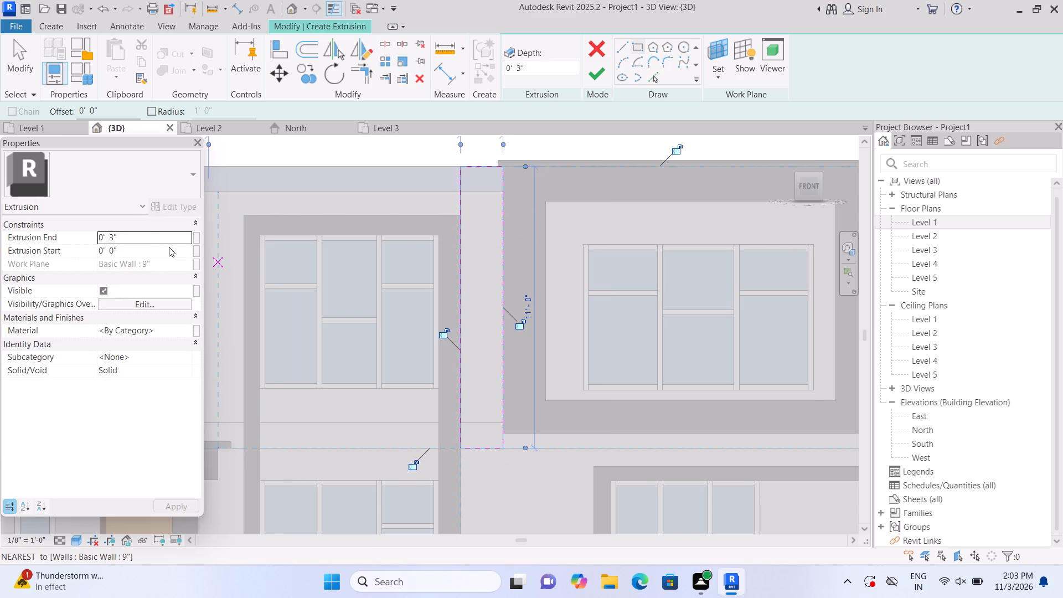
Set the extrusion end to 2" and finish the vertical strip's extrusion.
click(157, 233)
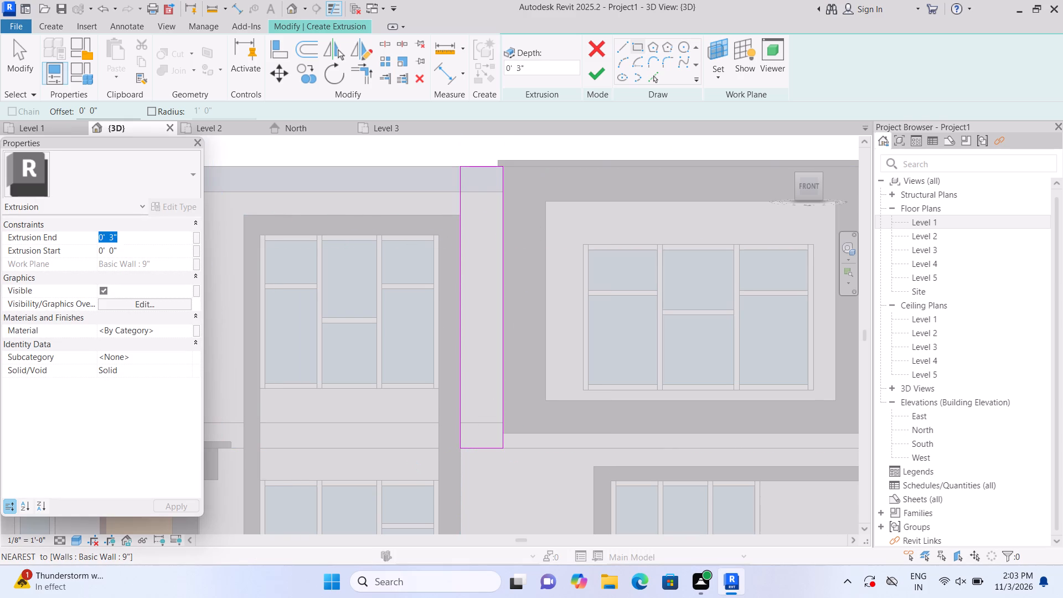
key(BackSpace)
key(2)
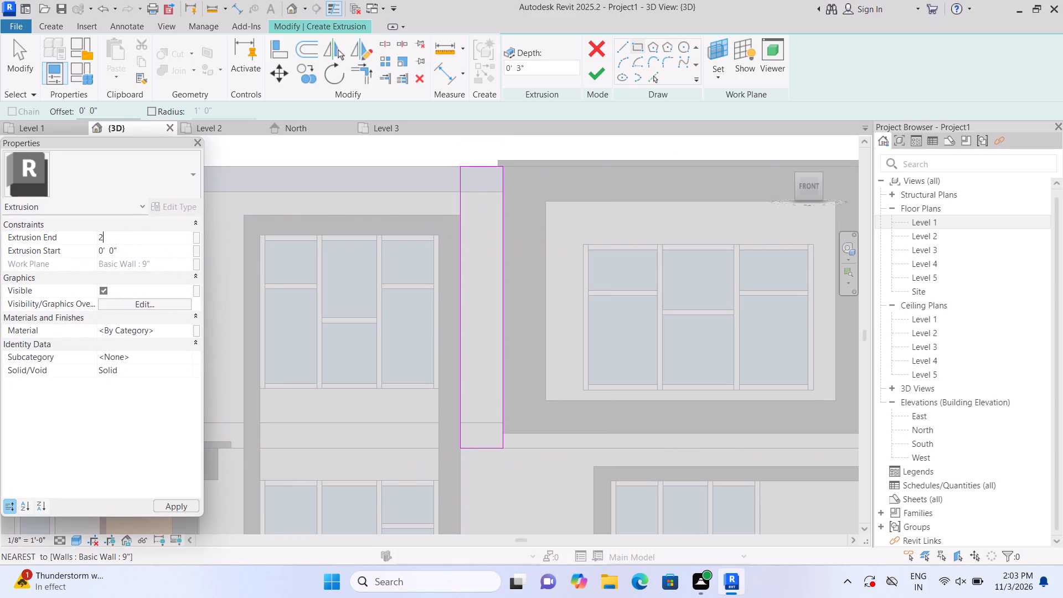
key(shift+quotedbl)
key(Return)
click(589, 76)
click(442, 149)
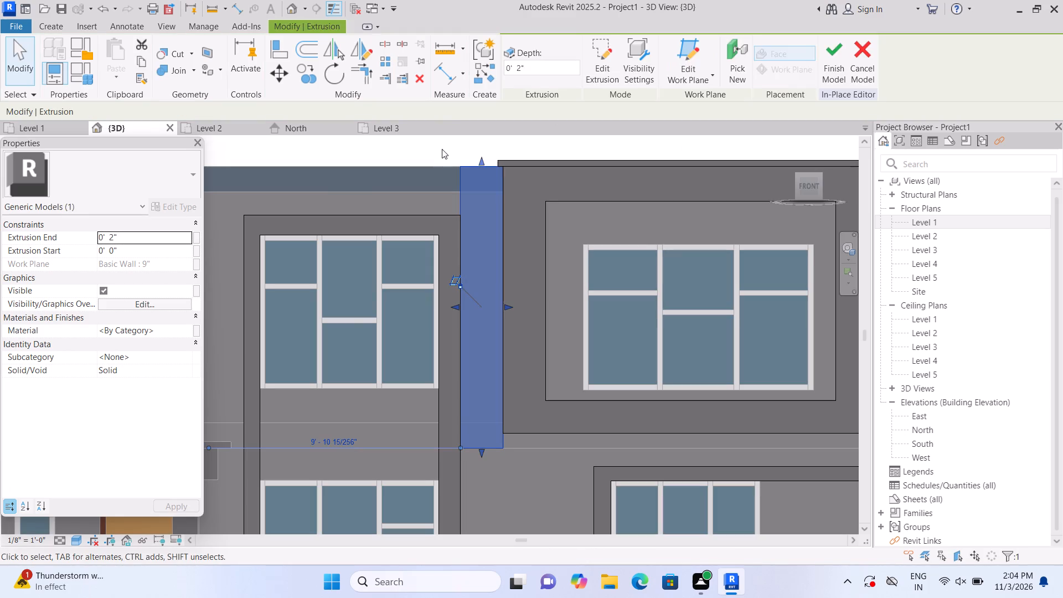
Extrude a 2" deep rectangle on the front wall, 14'-6" wide and about 7" high, from the upper window frame's bottom edge down to Level 2.
click(44, 23)
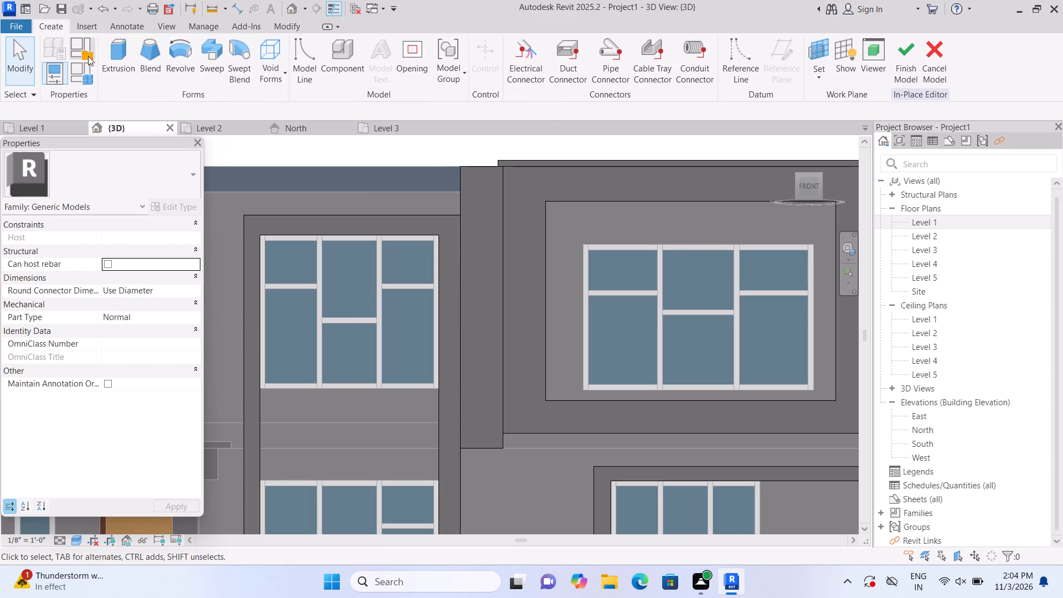
click(113, 73)
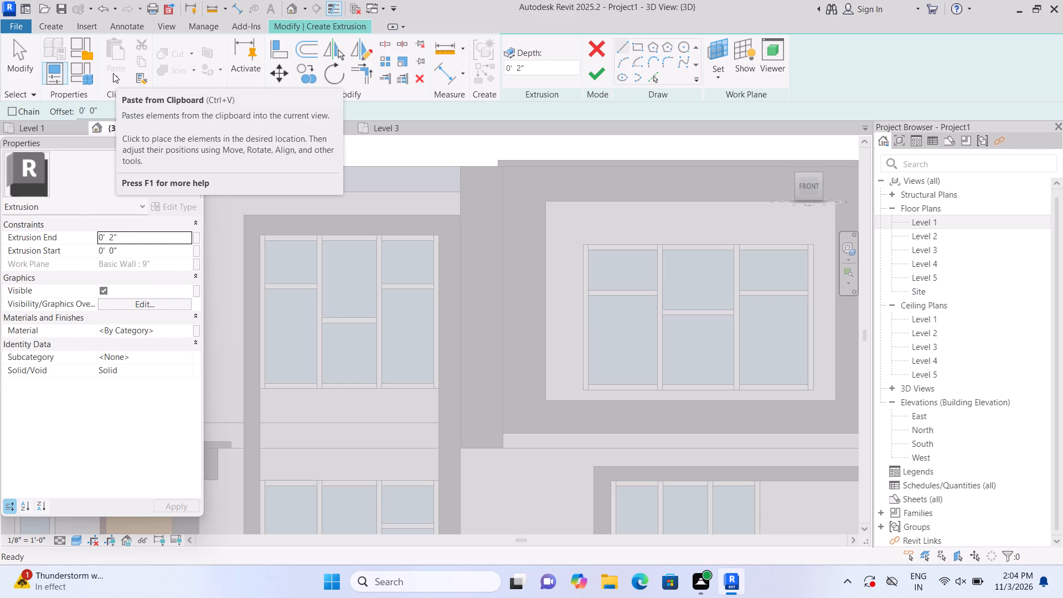
click(717, 79)
click(726, 135)
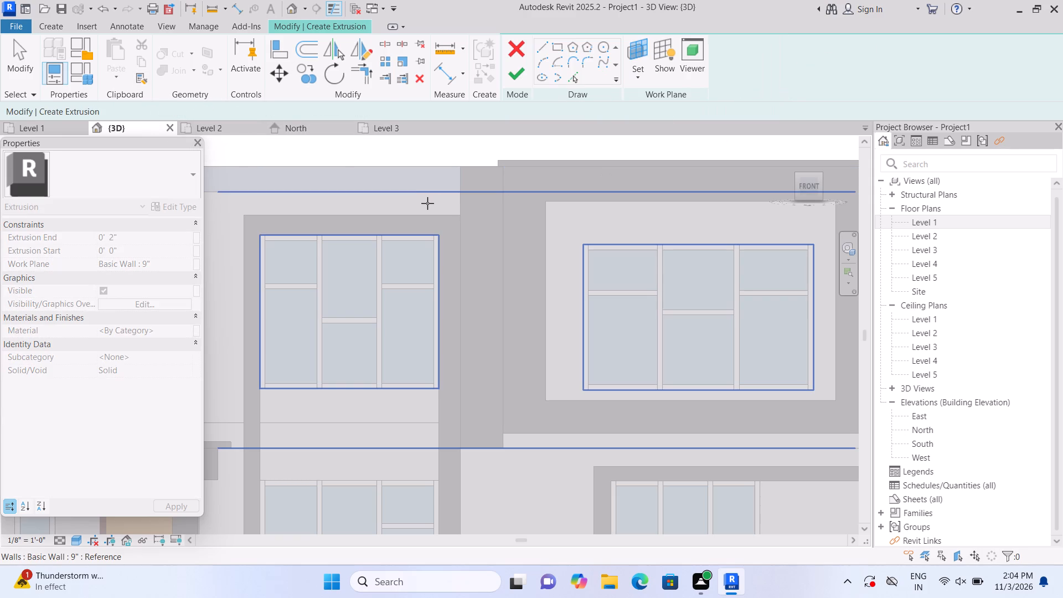
click(420, 207)
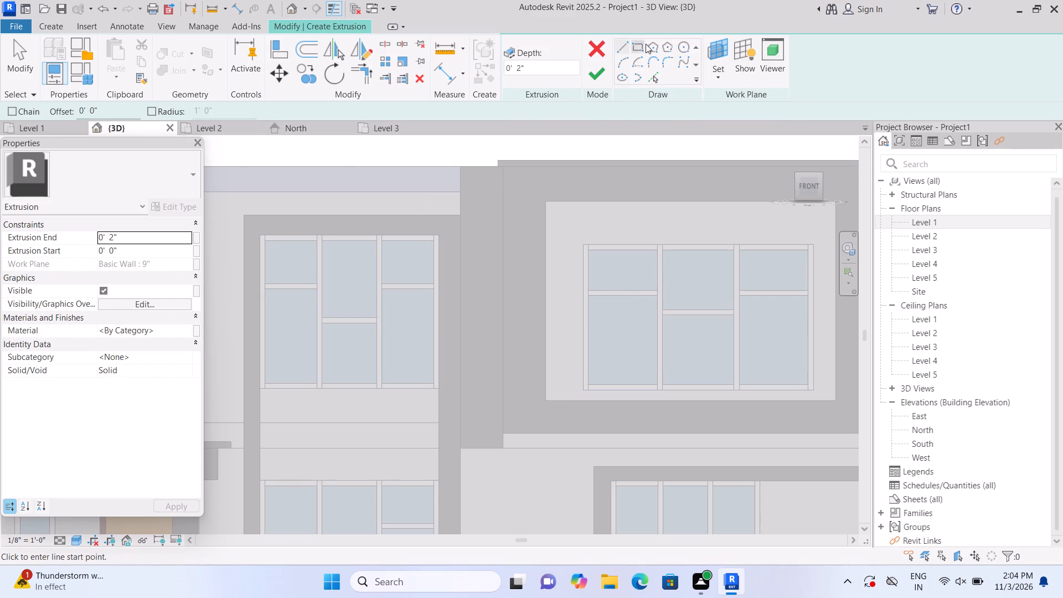
click(637, 47)
middle_drag(527, 267, 411, 149)
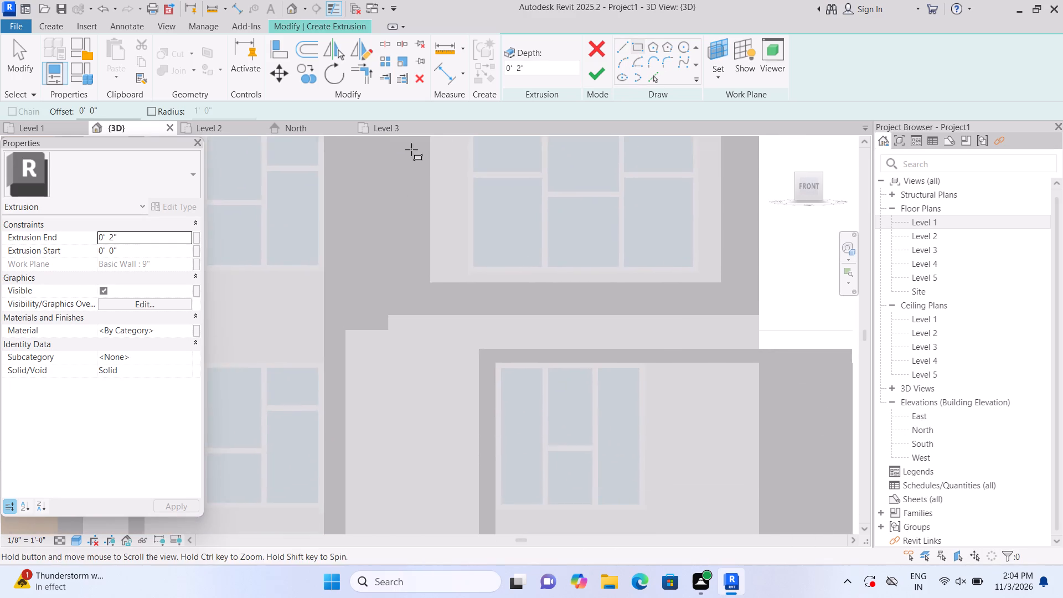
double_click(391, 310)
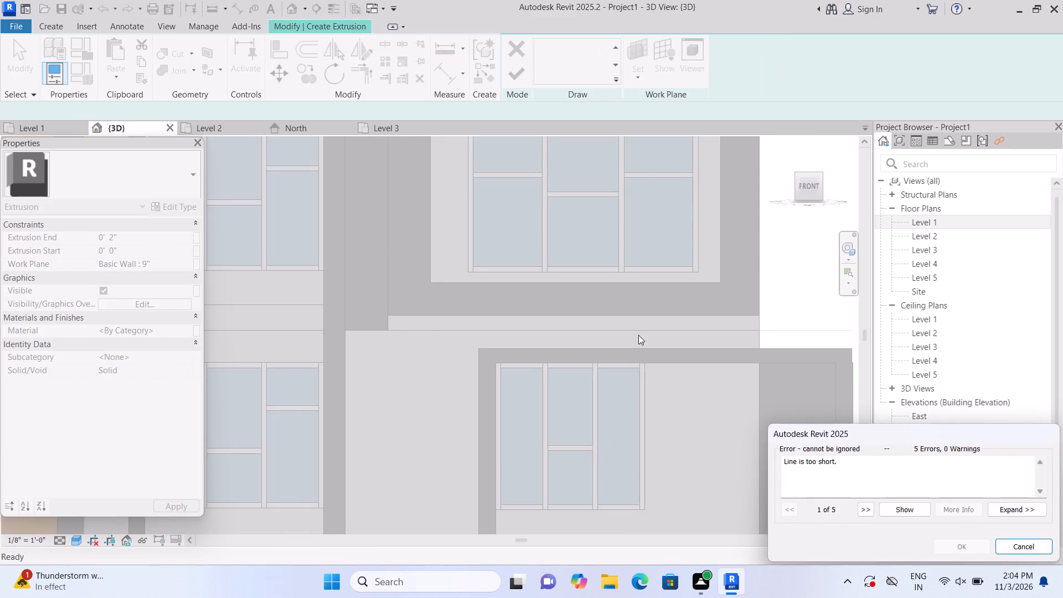
click(1025, 544)
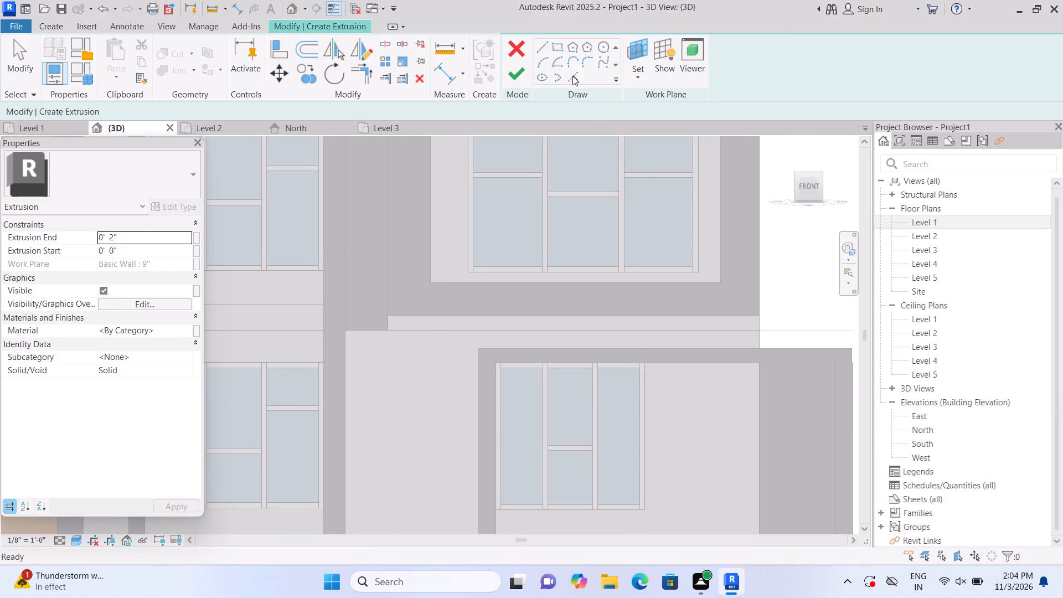
click(554, 45)
scroll(395, 331, up, 1)
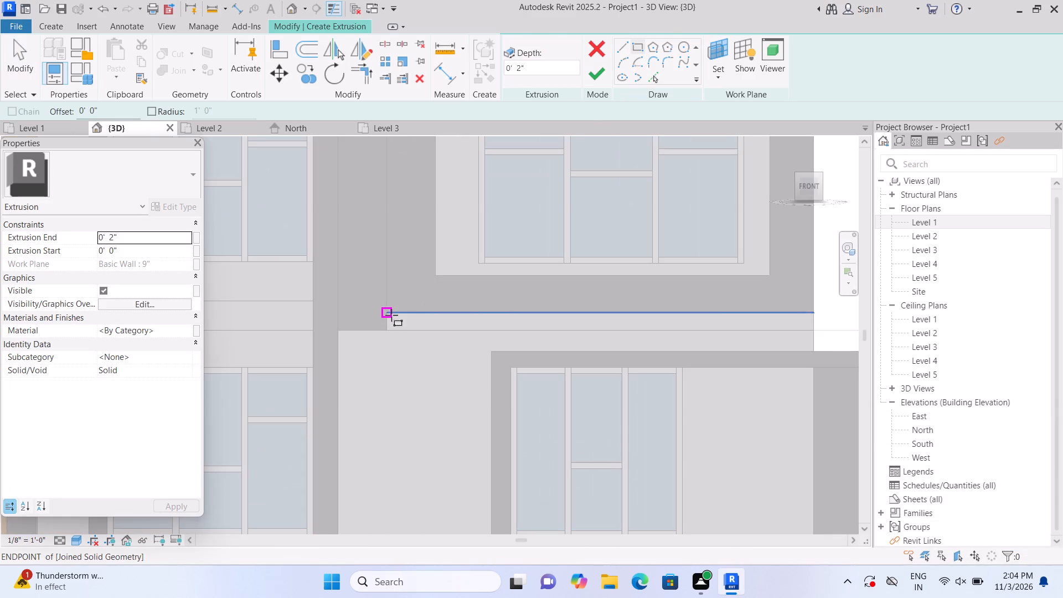
click(391, 315)
scroll(597, 322, up, 1)
middle_drag(597, 322, 497, 298)
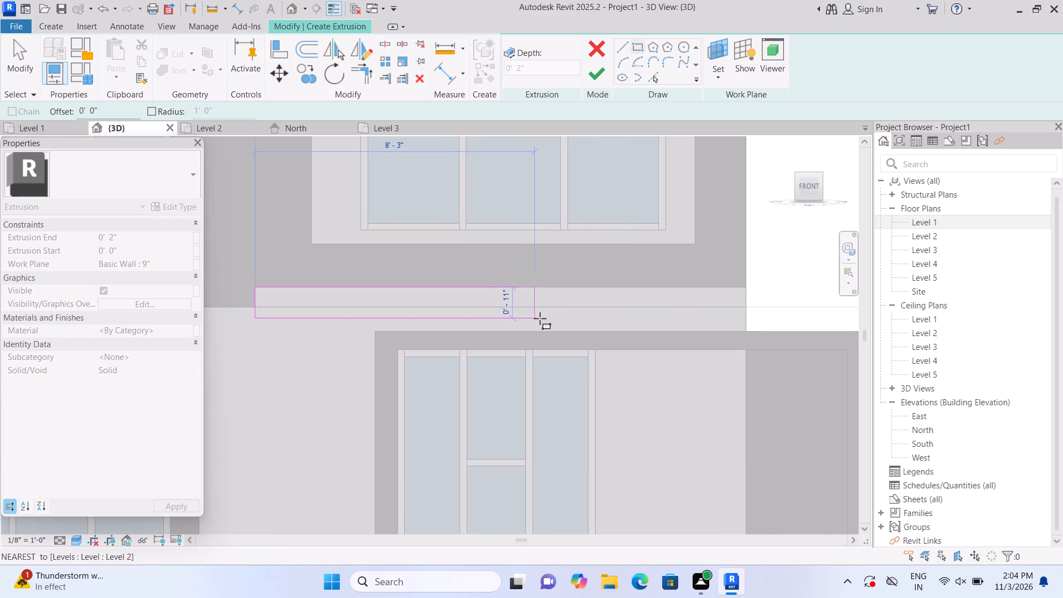
click(745, 302)
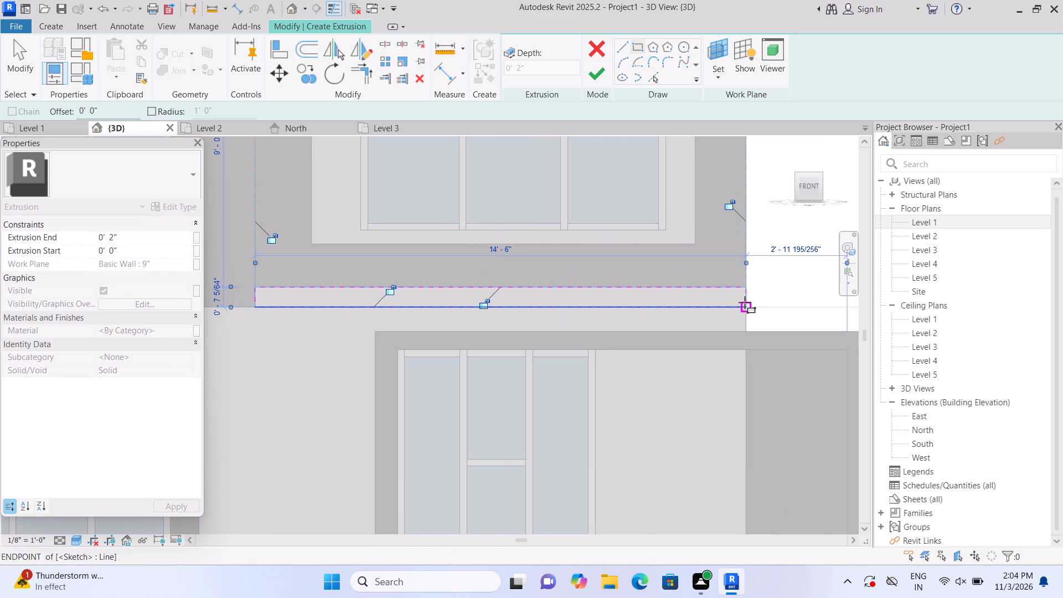
click(591, 78)
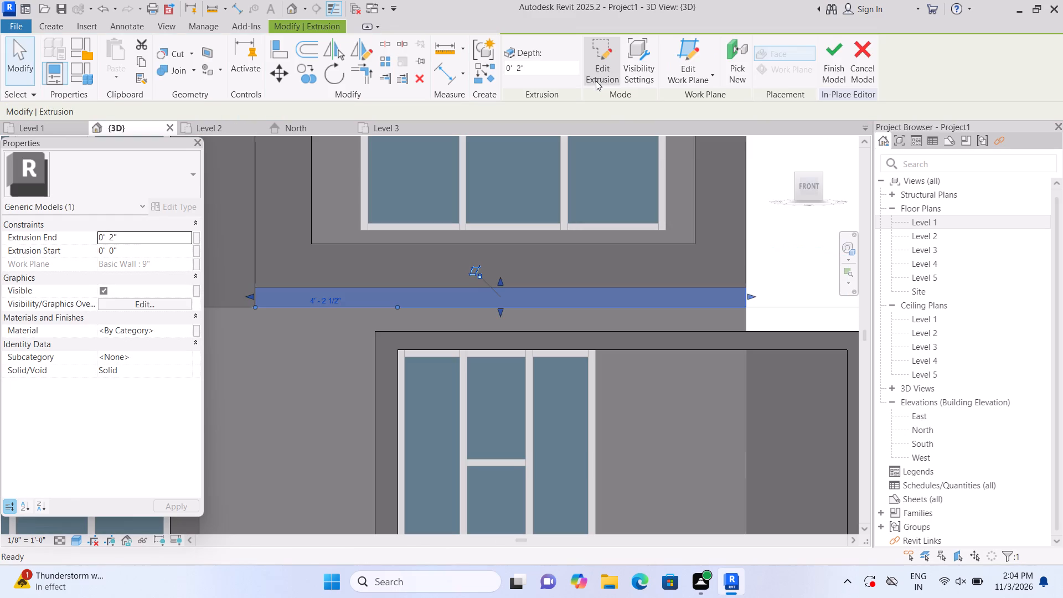
scroll(612, 101, down, 6)
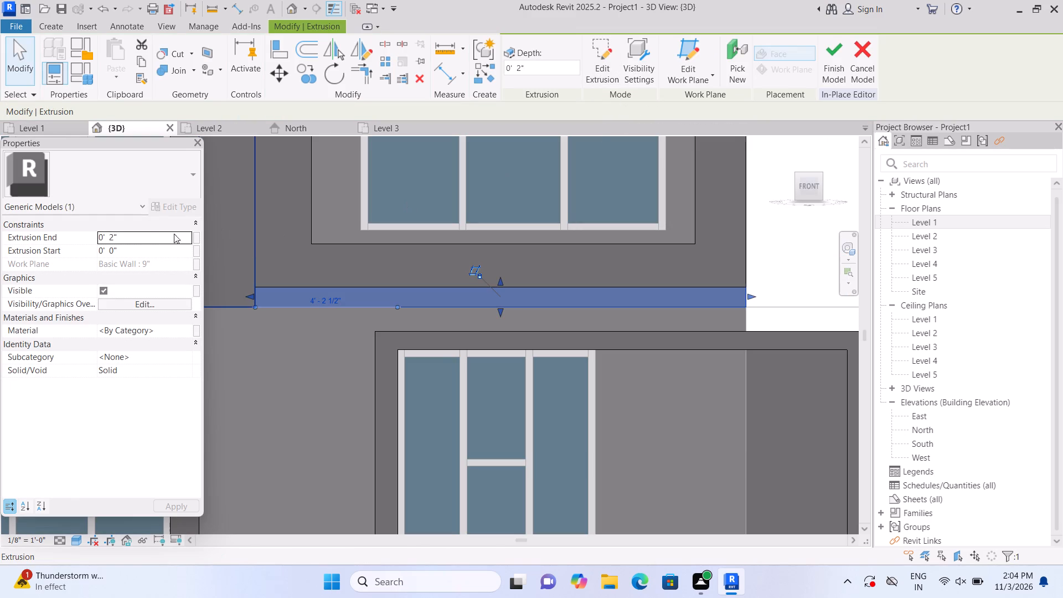
click(783, 249)
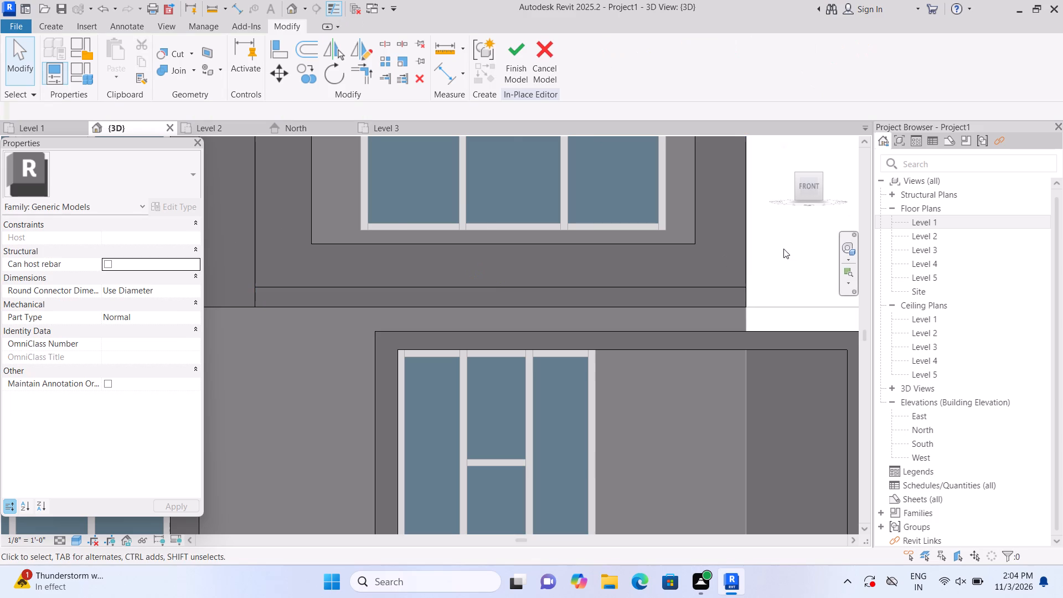
scroll(783, 251, down, 2)
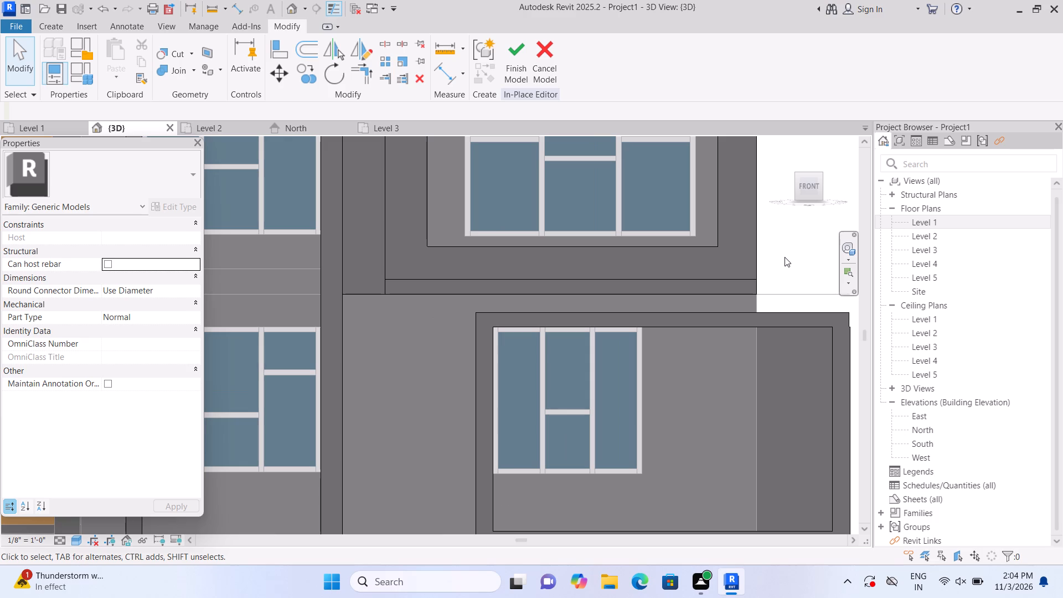
Extrude a 2" deep band on the front wall, about 16'-2" wide and 8 1/2" high, from Level 2 down to the lower window frame's top.
double_click(49, 28)
click(110, 56)
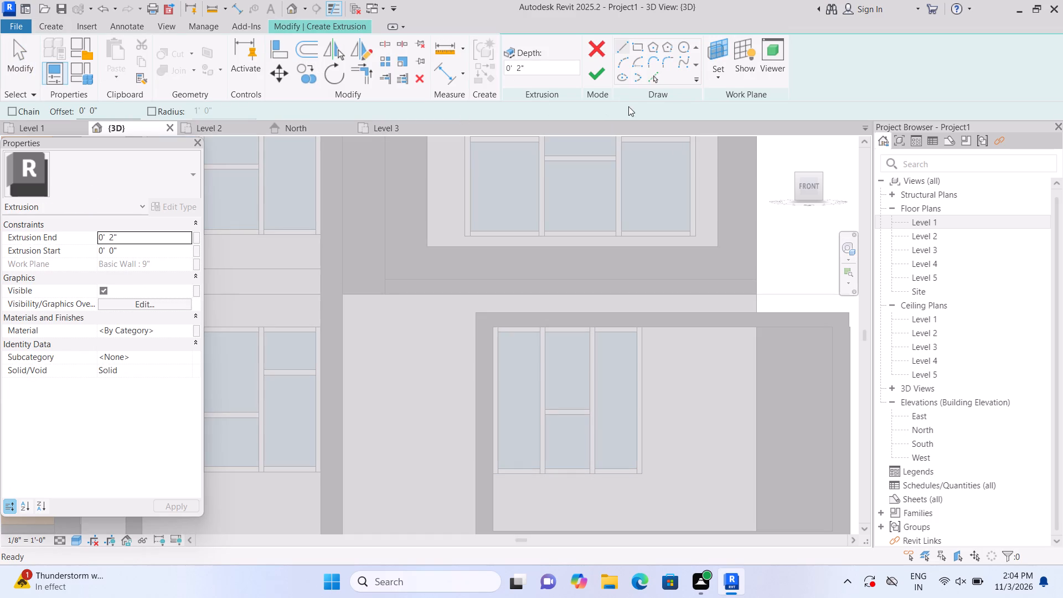
click(715, 76)
click(733, 134)
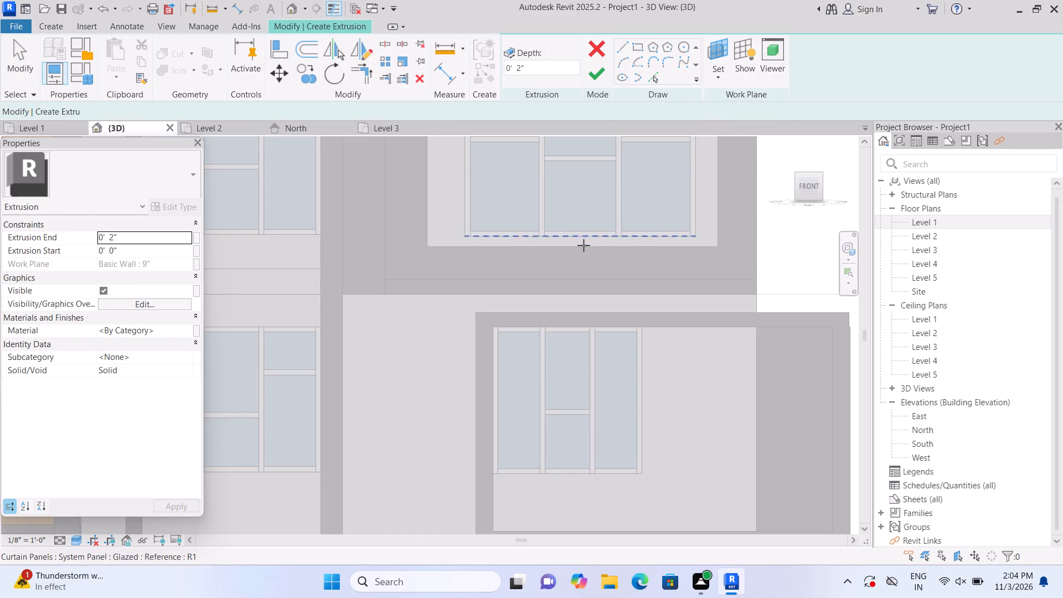
middle_drag(515, 291, 509, 245)
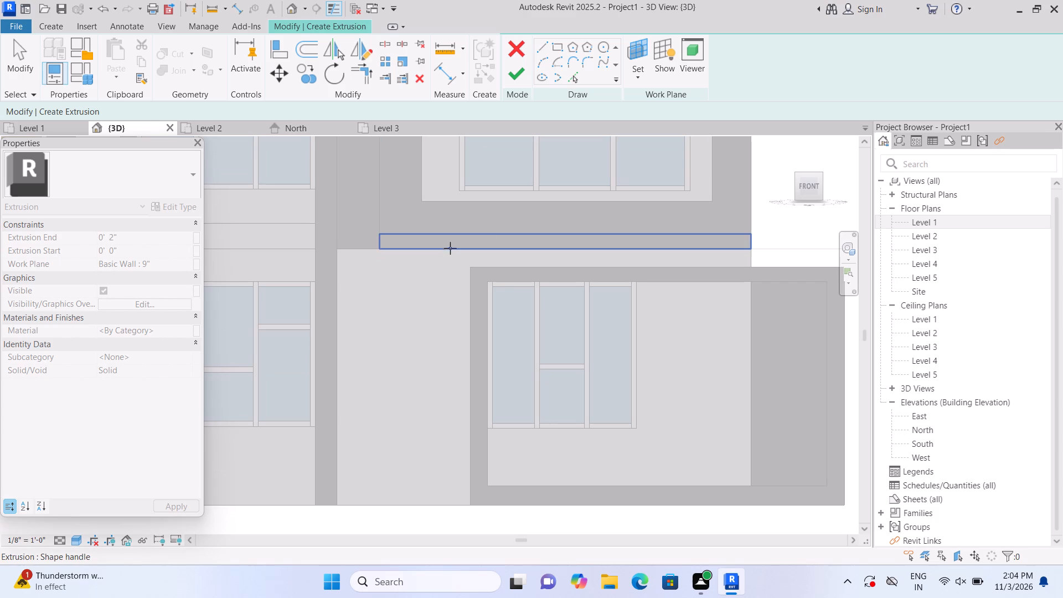
click(439, 274)
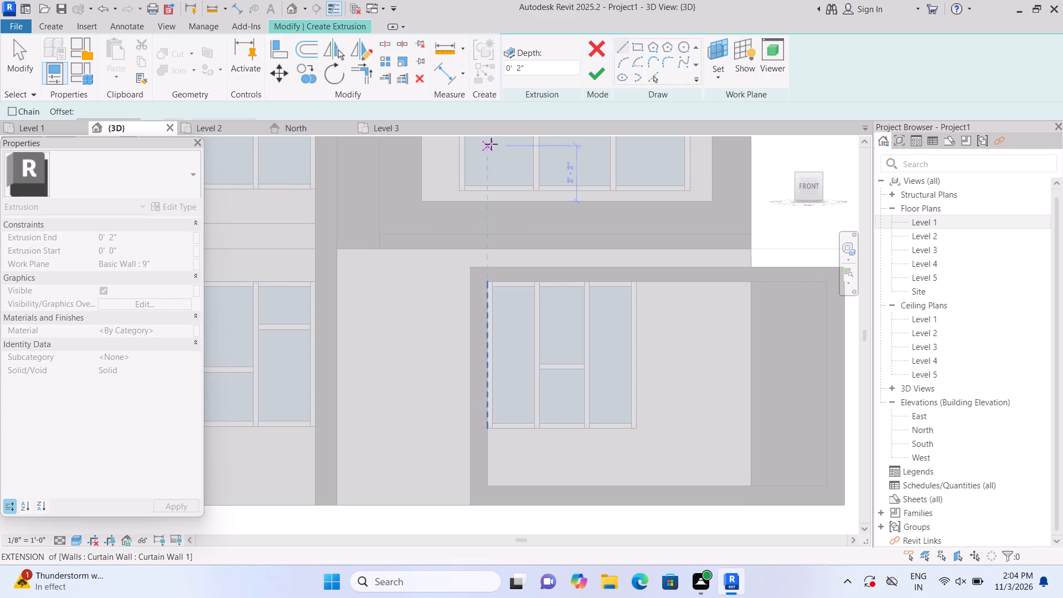
click(638, 47)
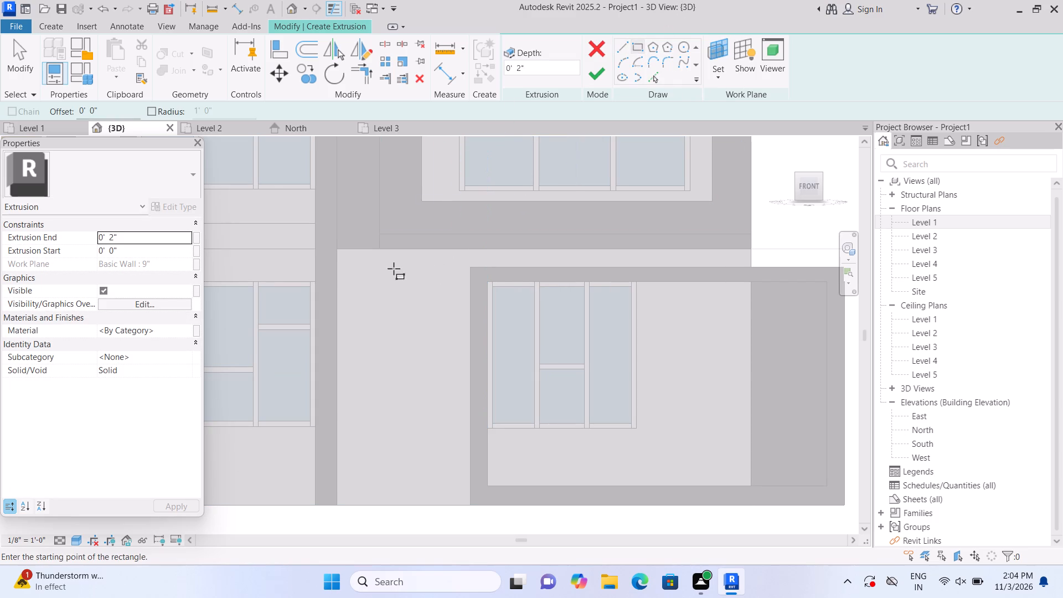
click(338, 250)
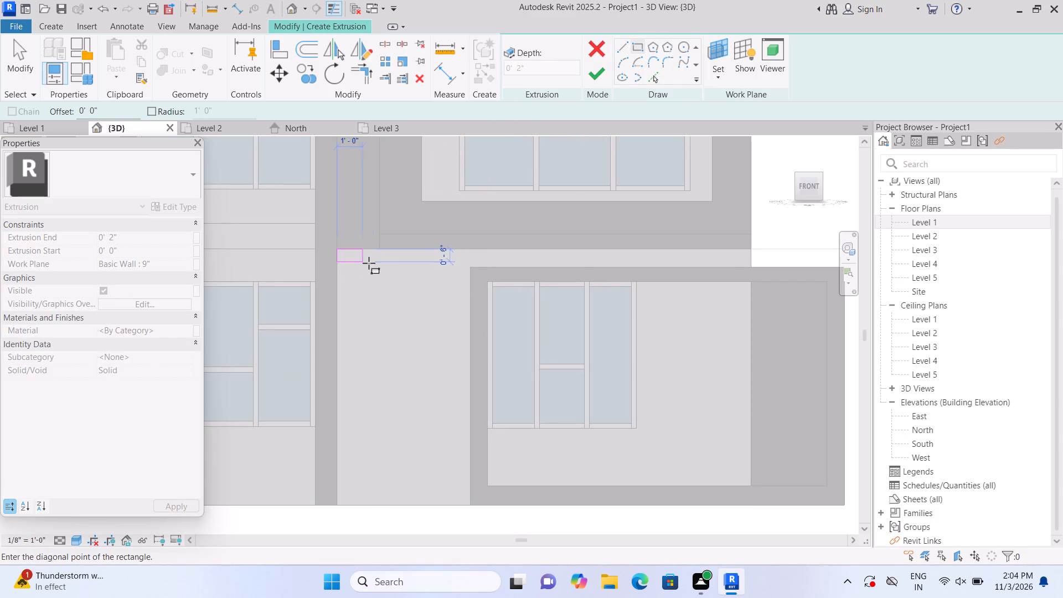
click(752, 267)
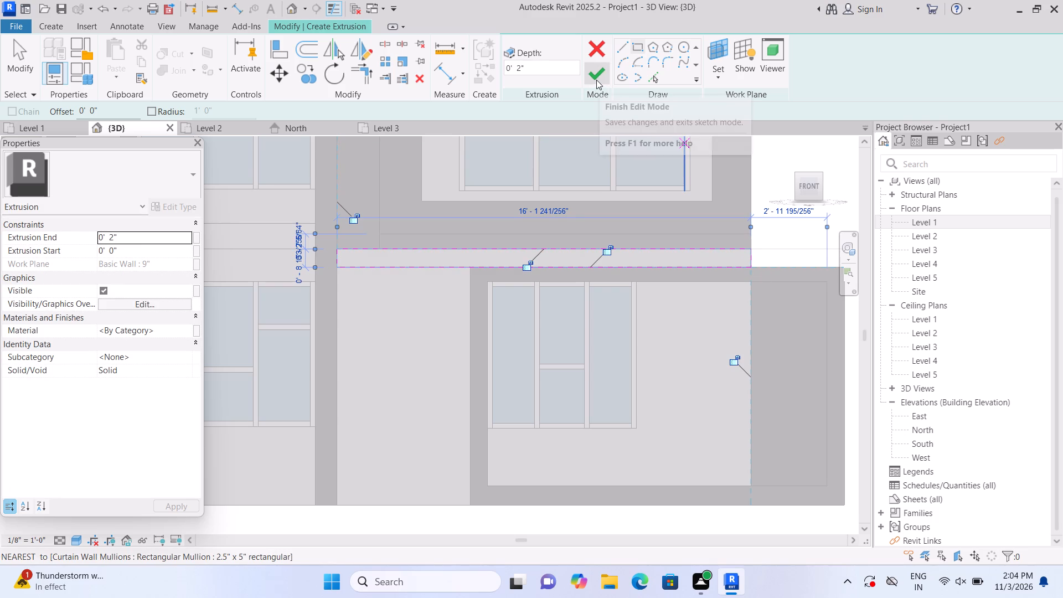
click(596, 80)
click(780, 241)
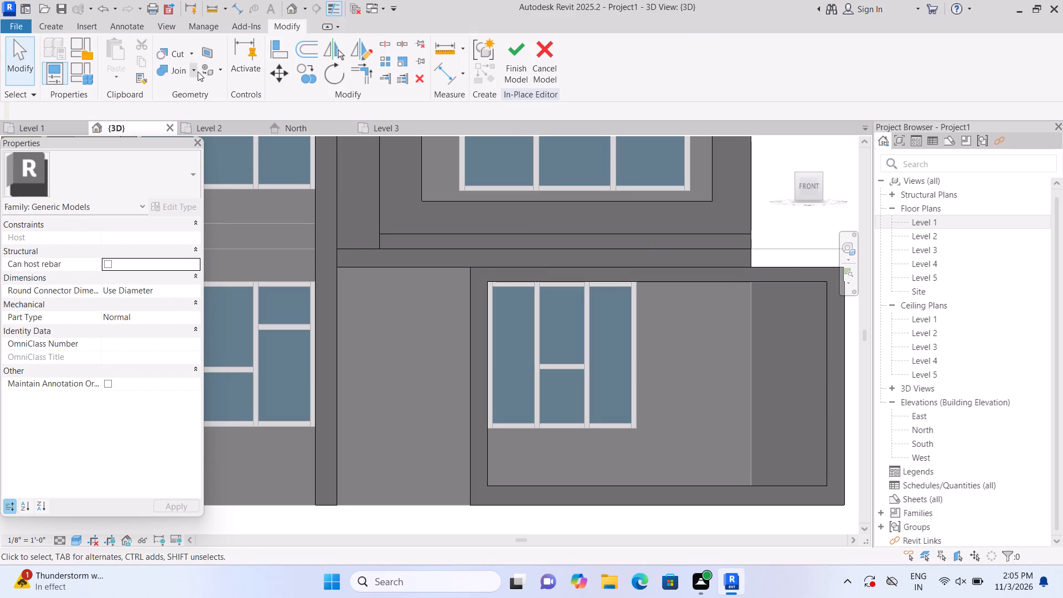
Start another extrusion, using the front wall's face beside the lower window frame as its work plane.
click(59, 25)
click(135, 45)
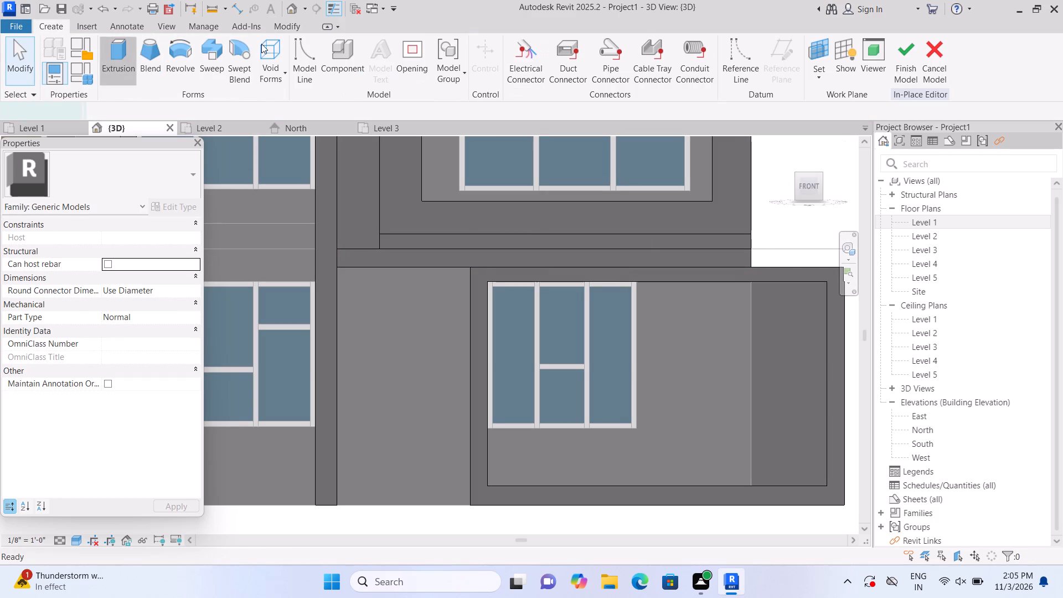
click(720, 83)
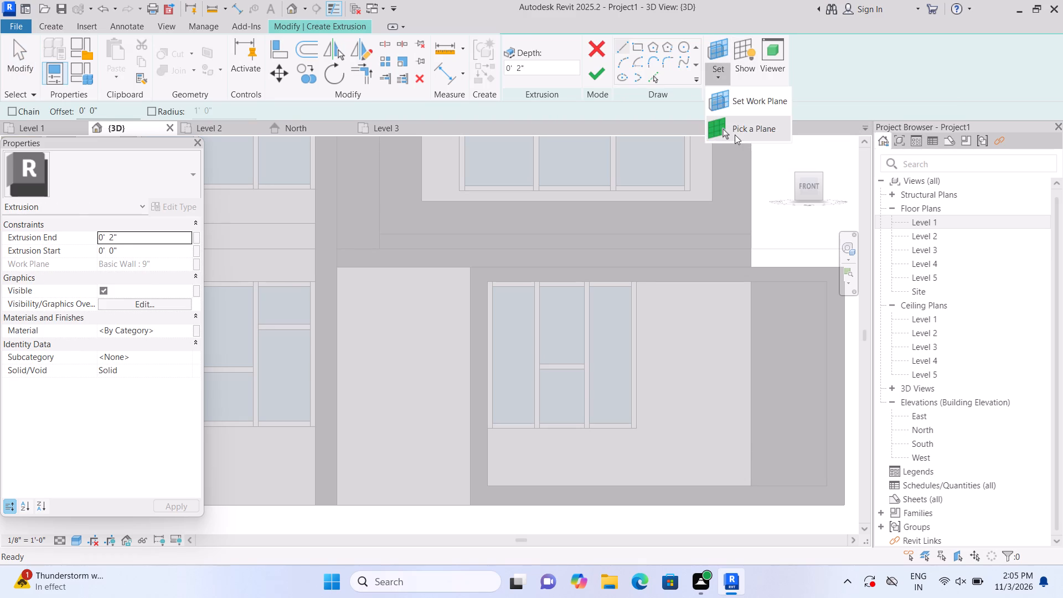
click(735, 135)
click(434, 312)
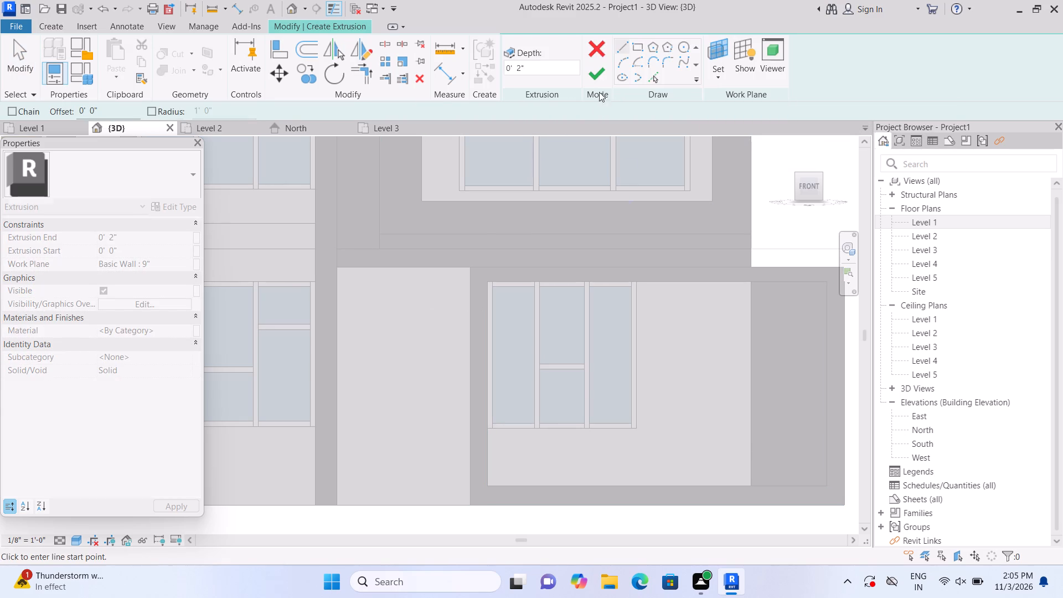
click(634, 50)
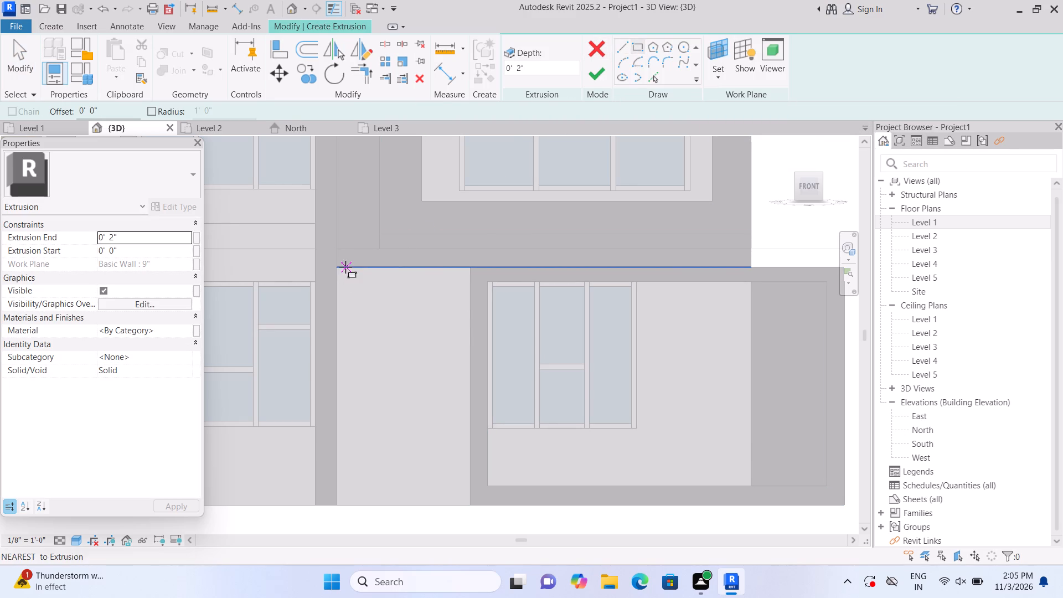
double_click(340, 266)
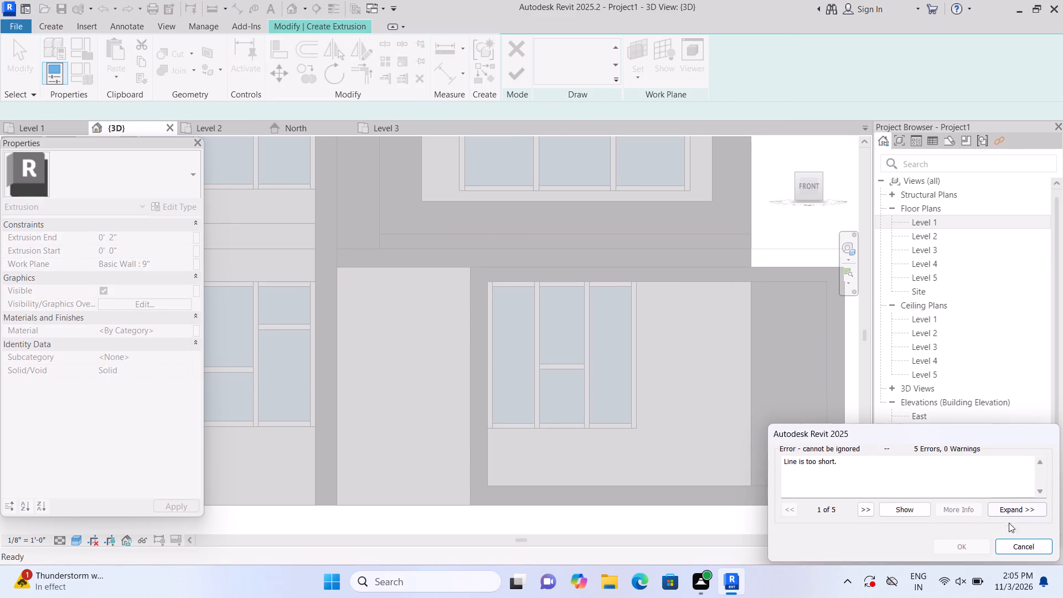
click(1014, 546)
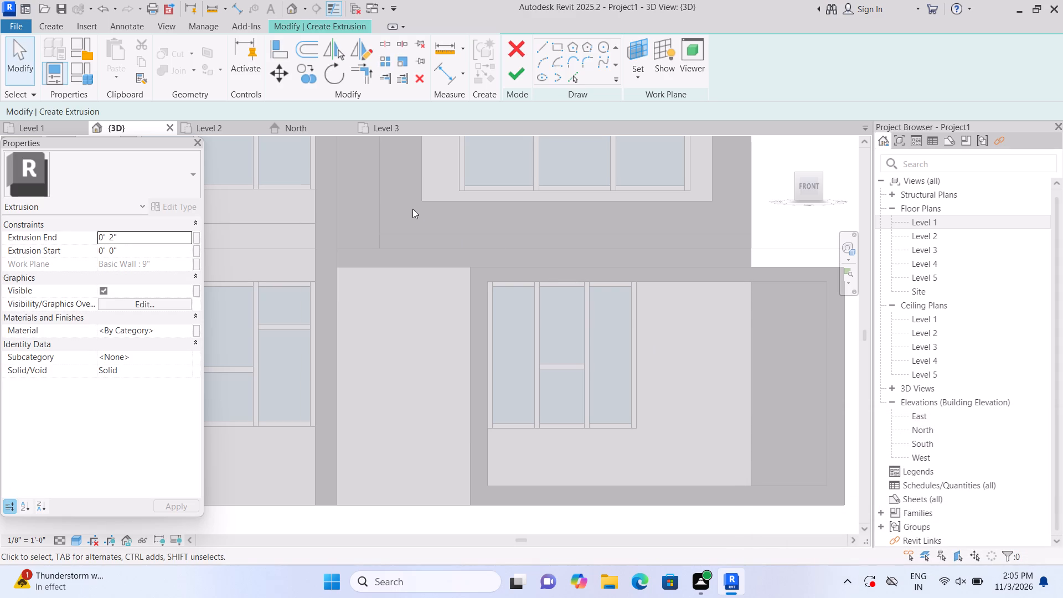
Extrude a 2" deep rectangle about 9'-3" high on the front wall, from the band's lower-left corner to the wall's bottom-edge midpoint at Level 1.
click(556, 46)
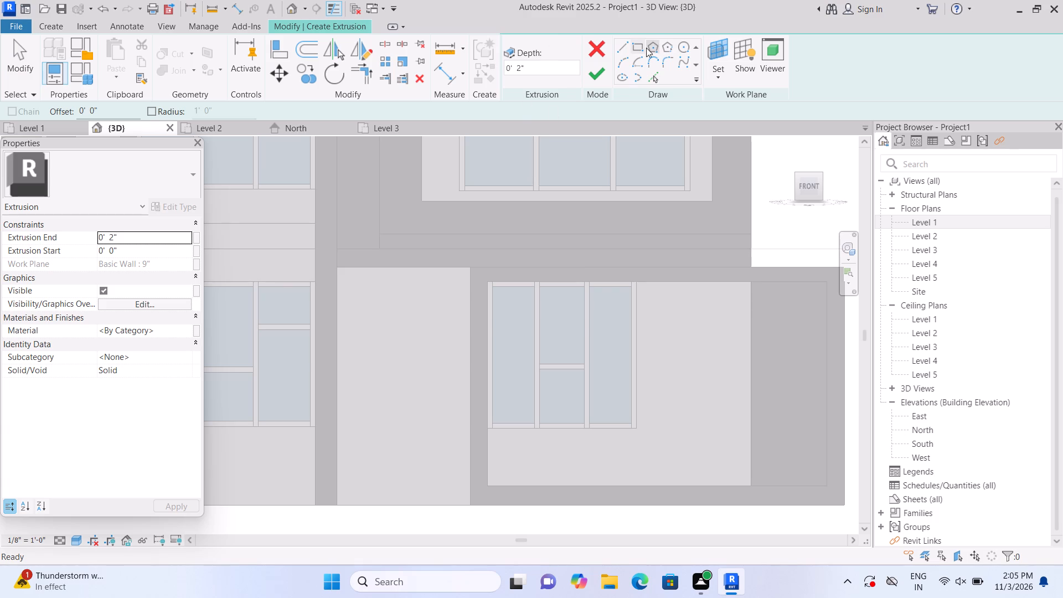
click(712, 80)
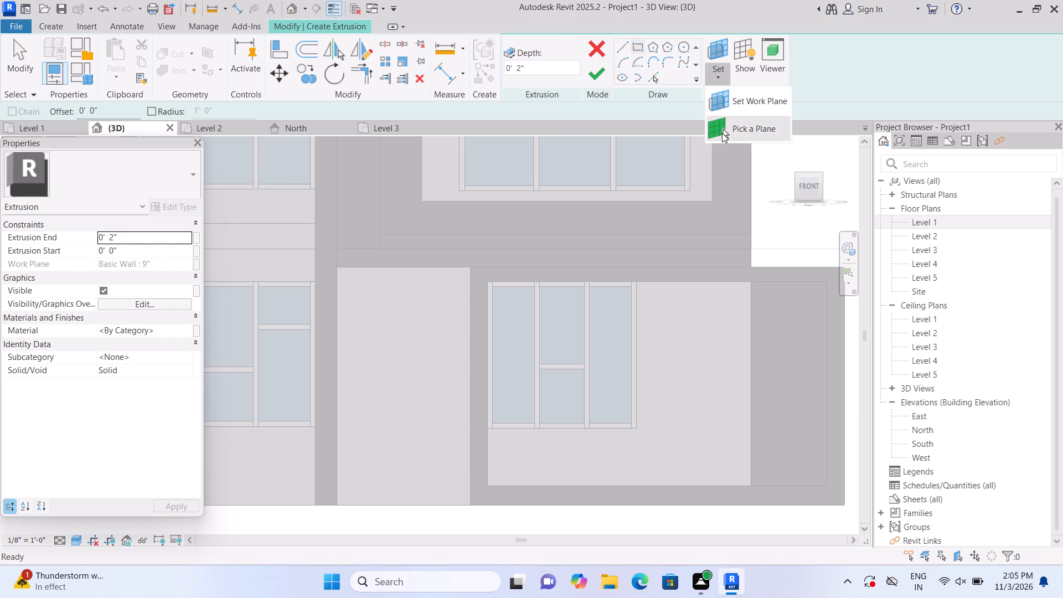
click(721, 132)
click(420, 332)
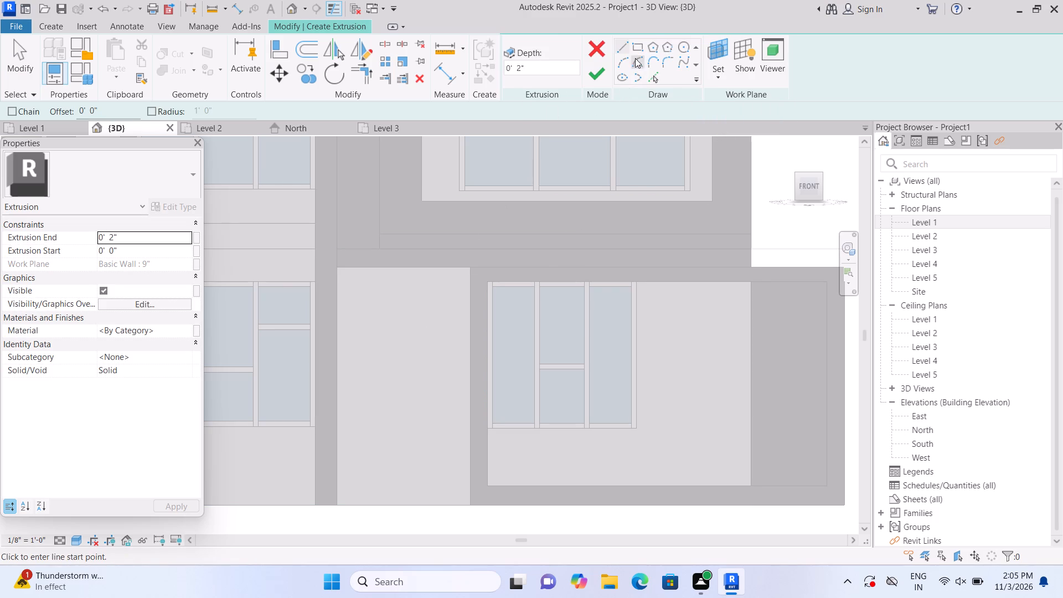
click(636, 45)
middle_drag(448, 290, 431, 250)
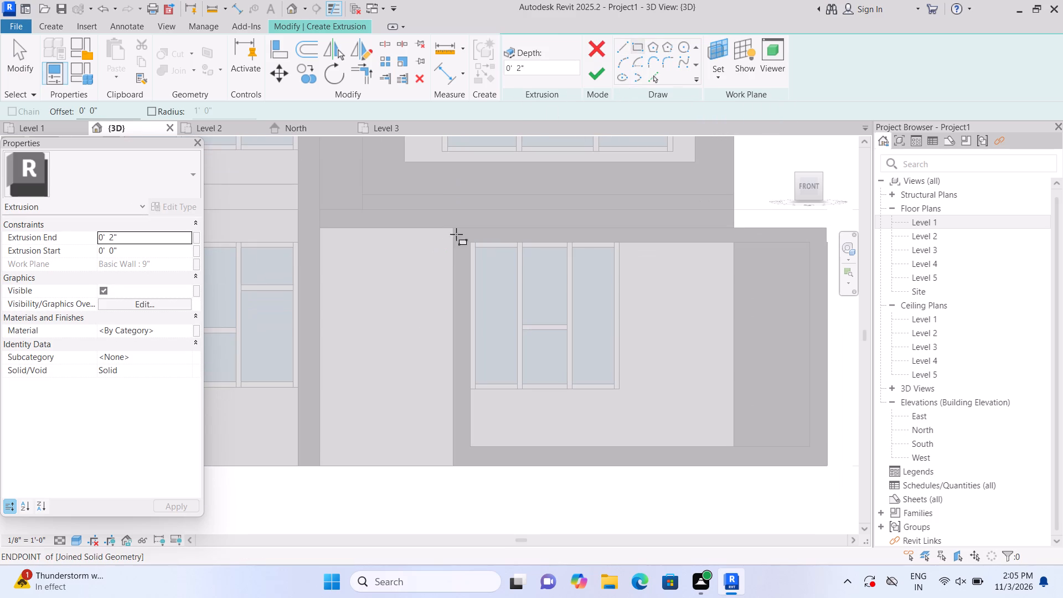
click(451, 229)
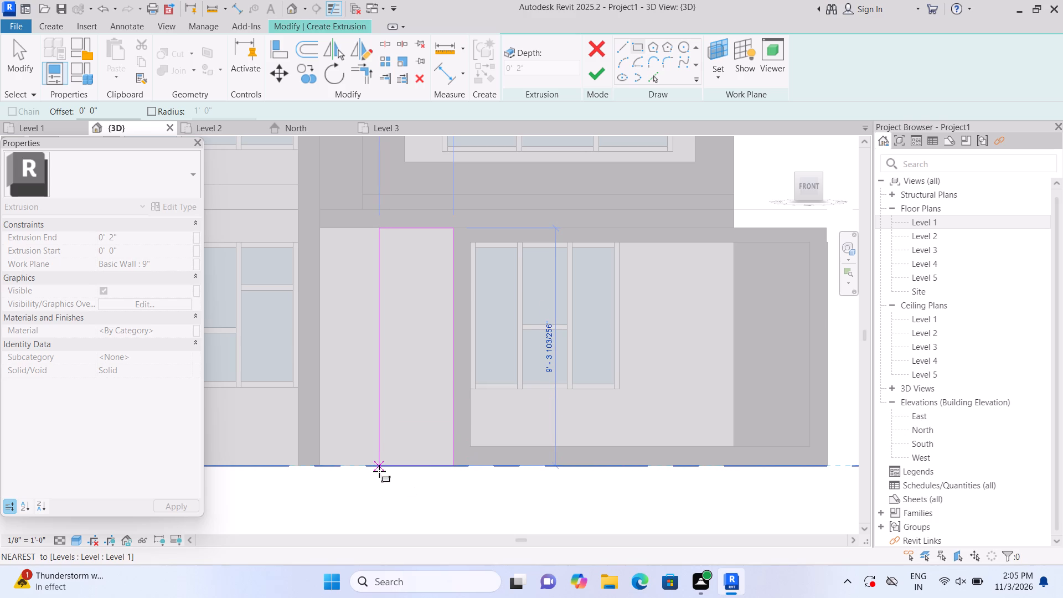
key(Escape)
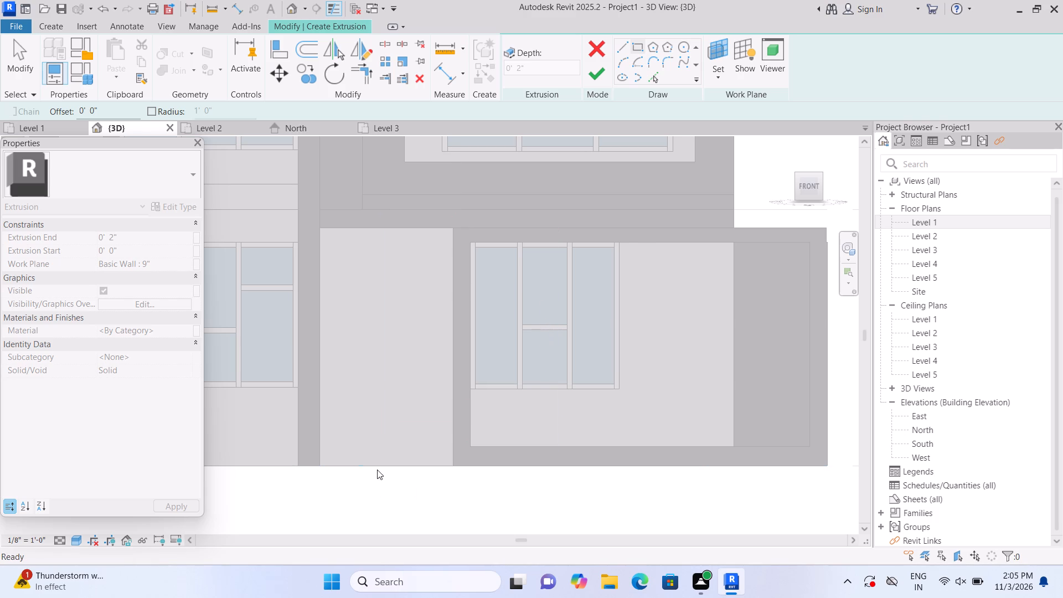
click(322, 230)
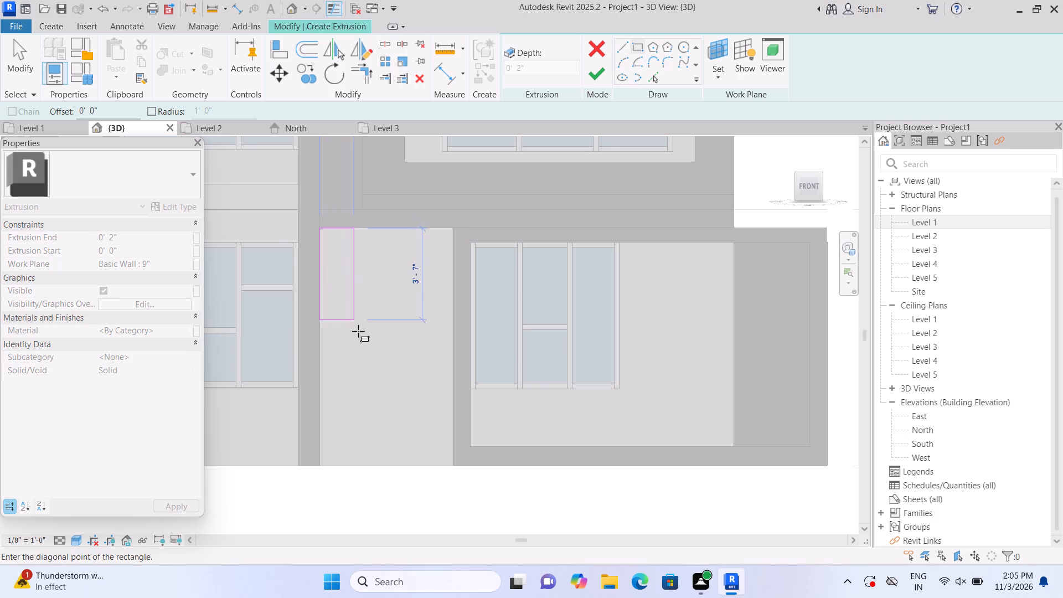
double_click(385, 471)
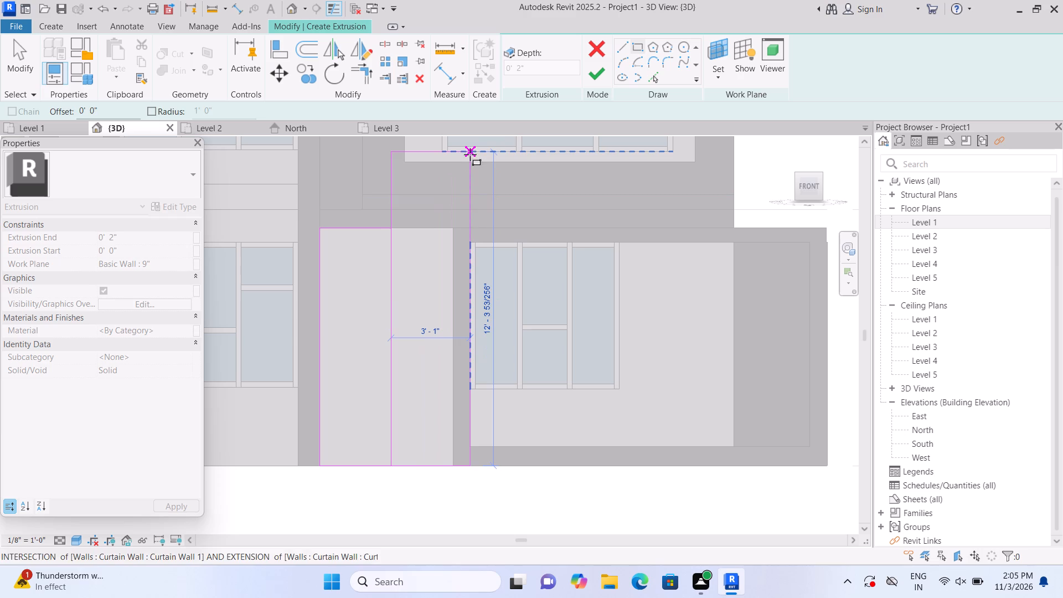
key(Escape)
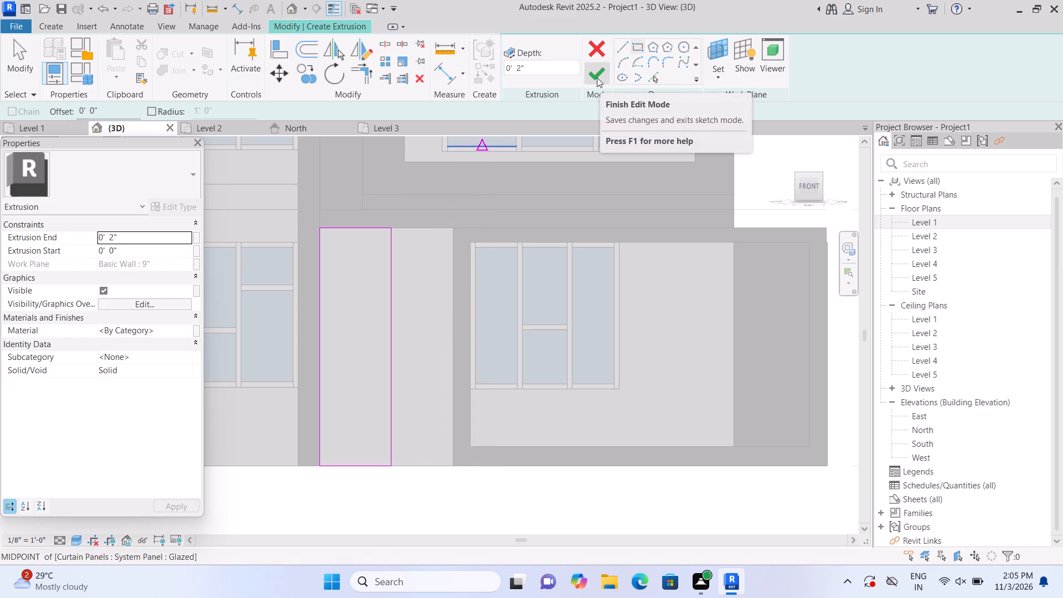
click(597, 78)
click(451, 512)
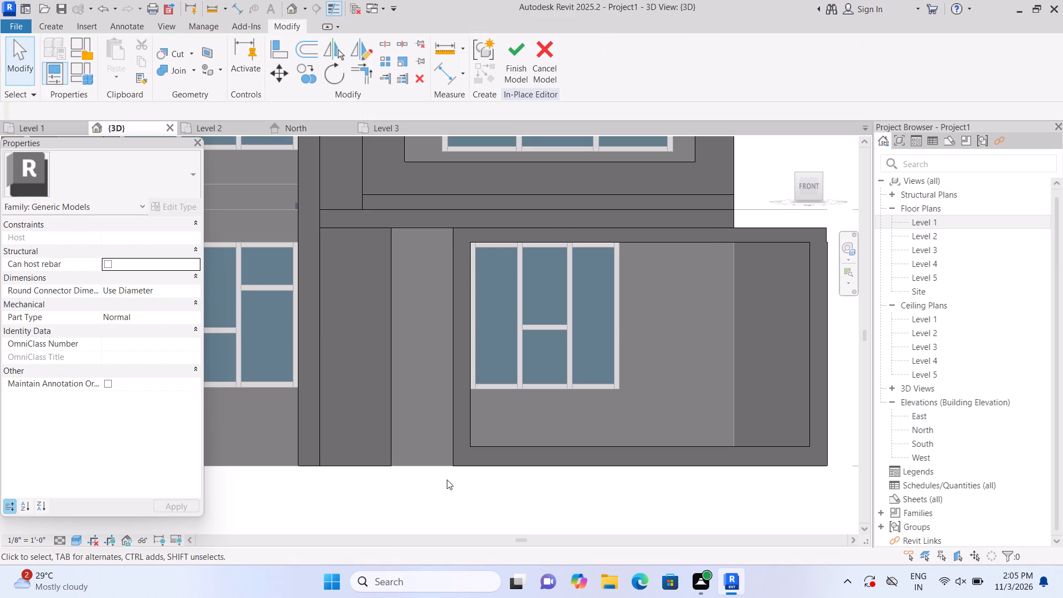
Extrude a 3" deep rectangle, about 2'-5" wide and 9'-3" high, filling the gap between the new strip and the lower window frame.
click(57, 28)
click(107, 51)
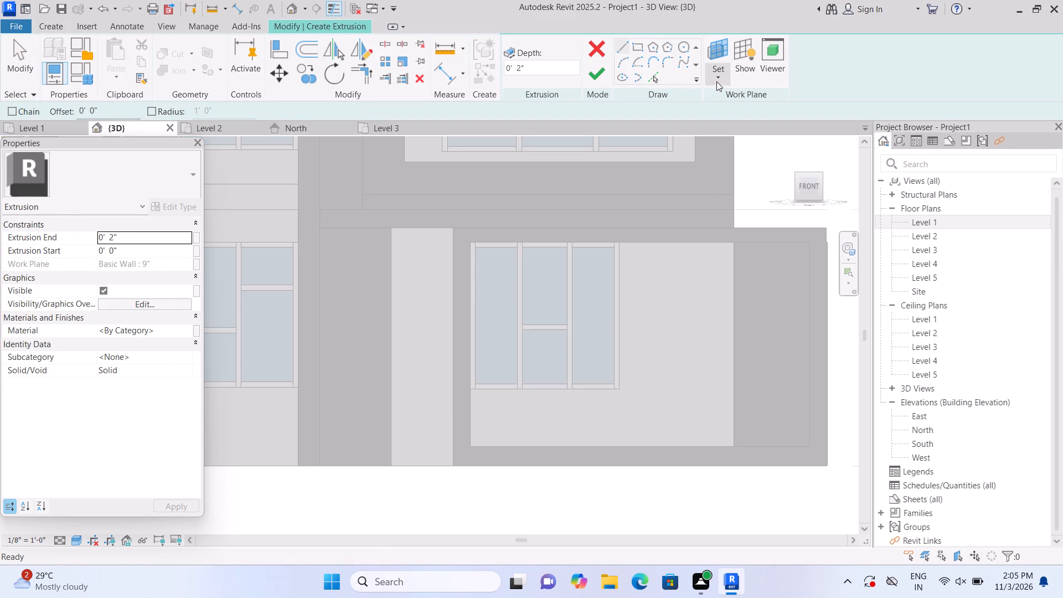
click(716, 81)
click(728, 122)
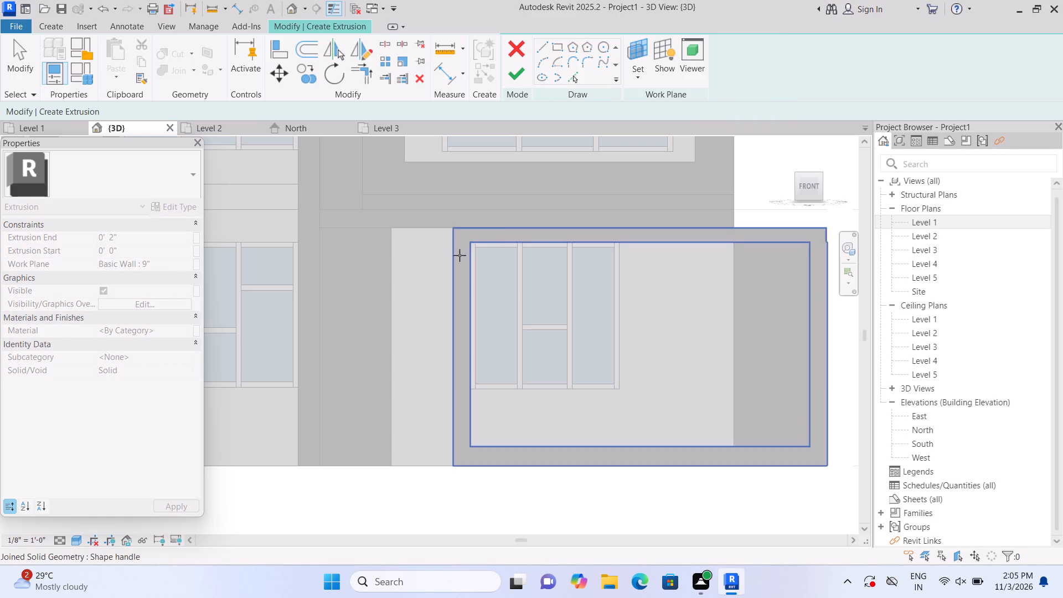
click(404, 265)
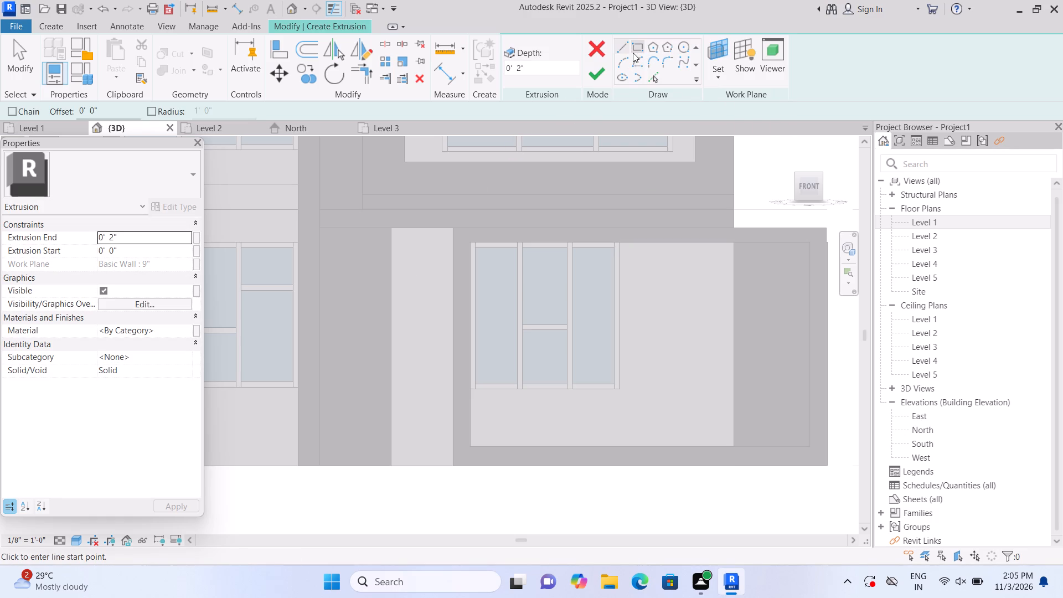
click(633, 53)
click(388, 229)
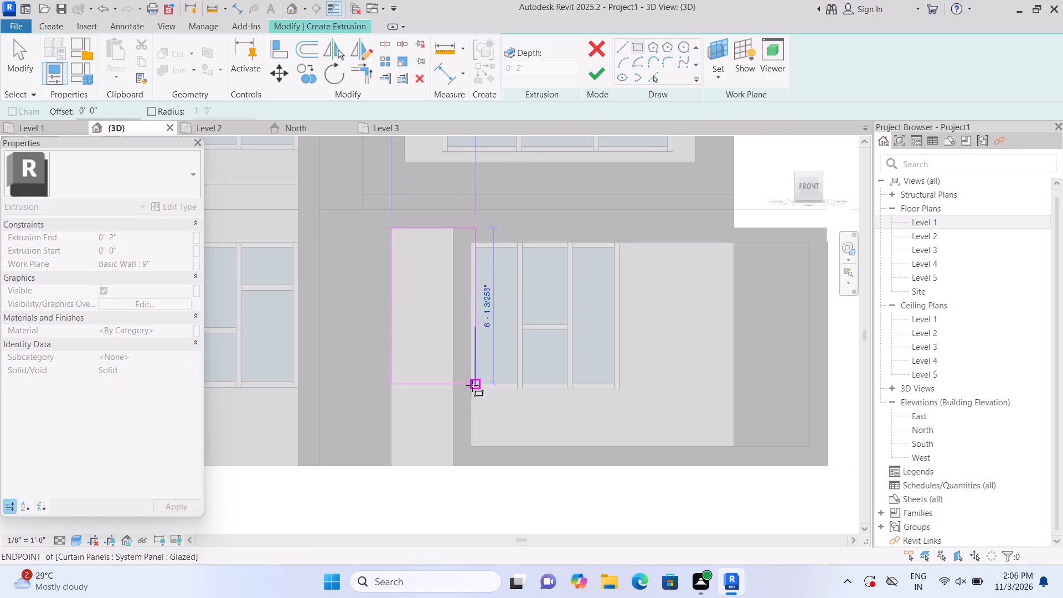
click(456, 466)
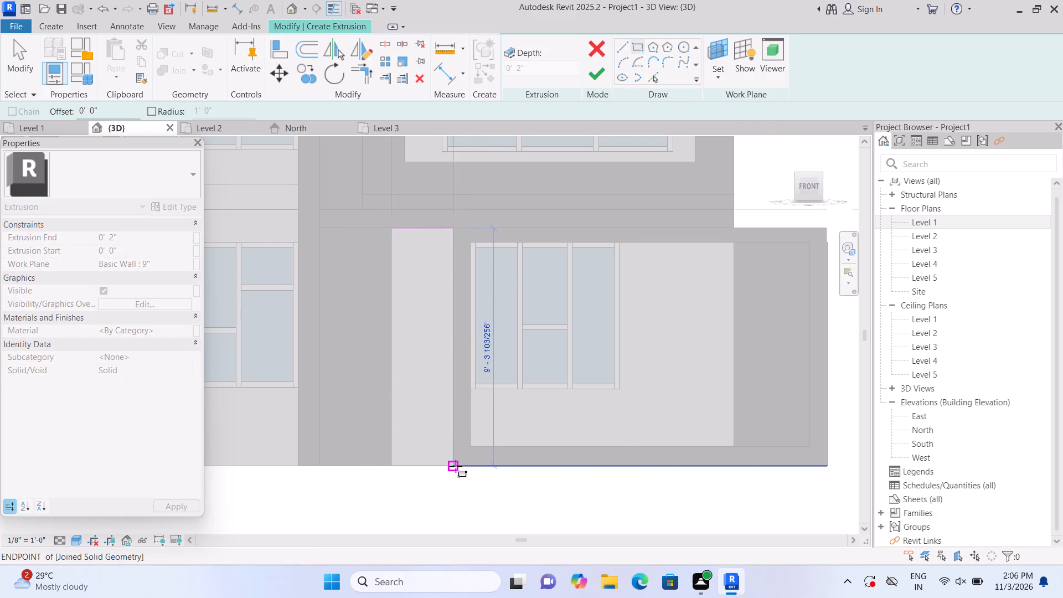
click(143, 238)
key(BackSpace)
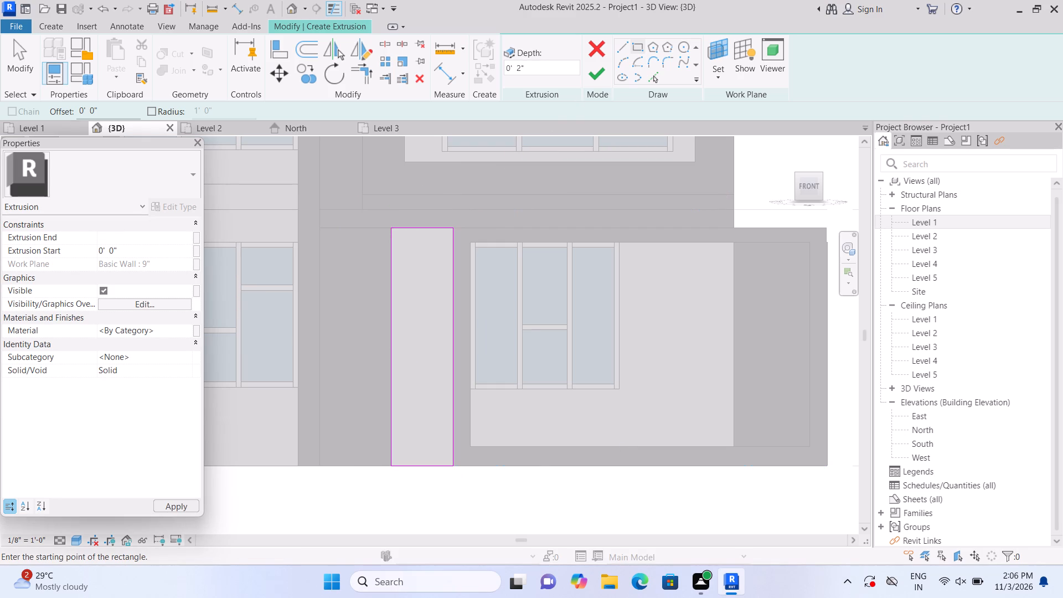
text(3")
key(Return)
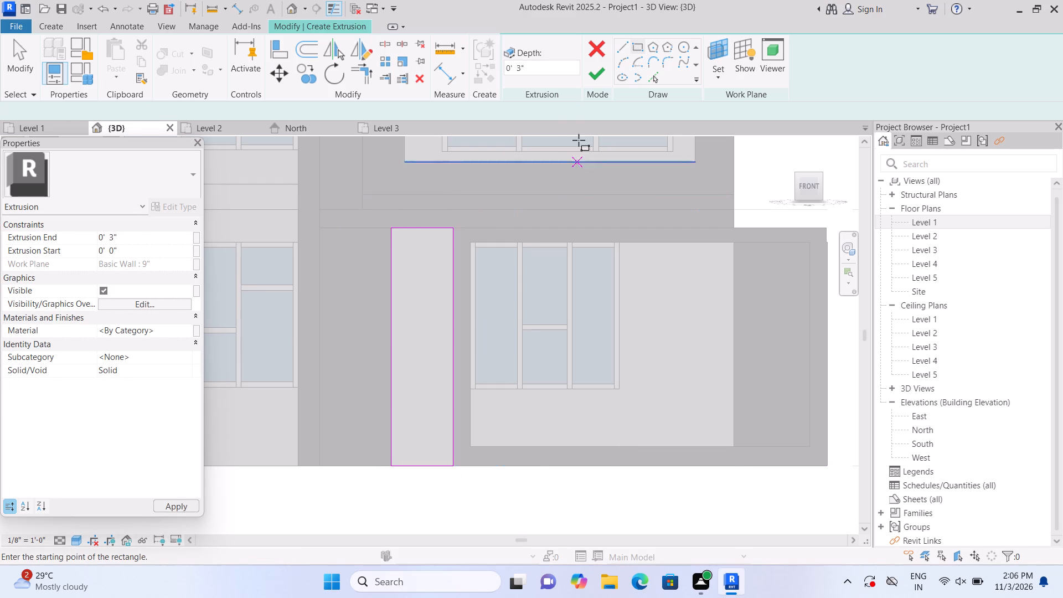
click(594, 83)
click(385, 513)
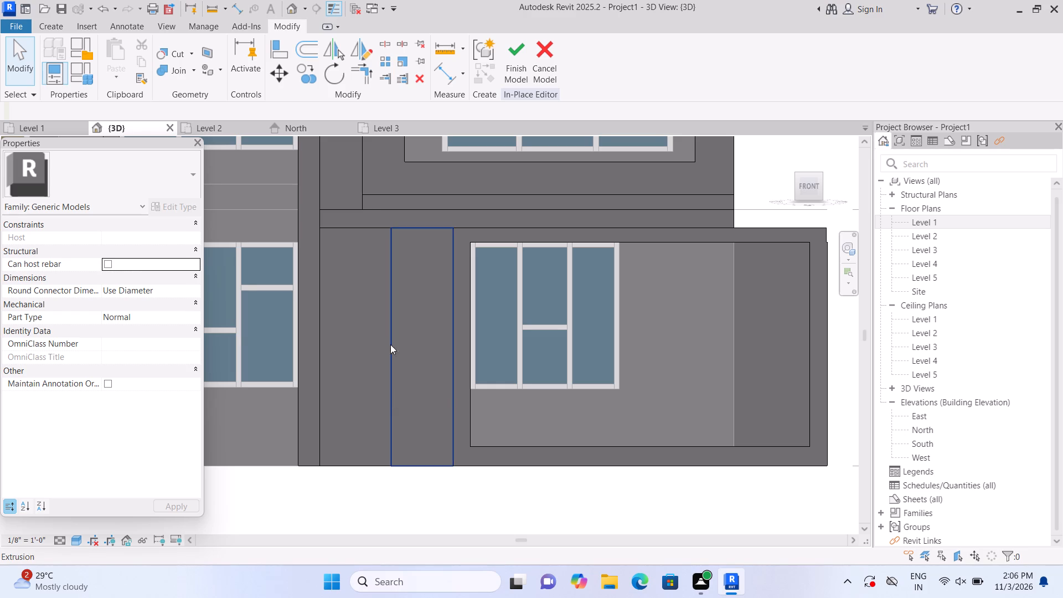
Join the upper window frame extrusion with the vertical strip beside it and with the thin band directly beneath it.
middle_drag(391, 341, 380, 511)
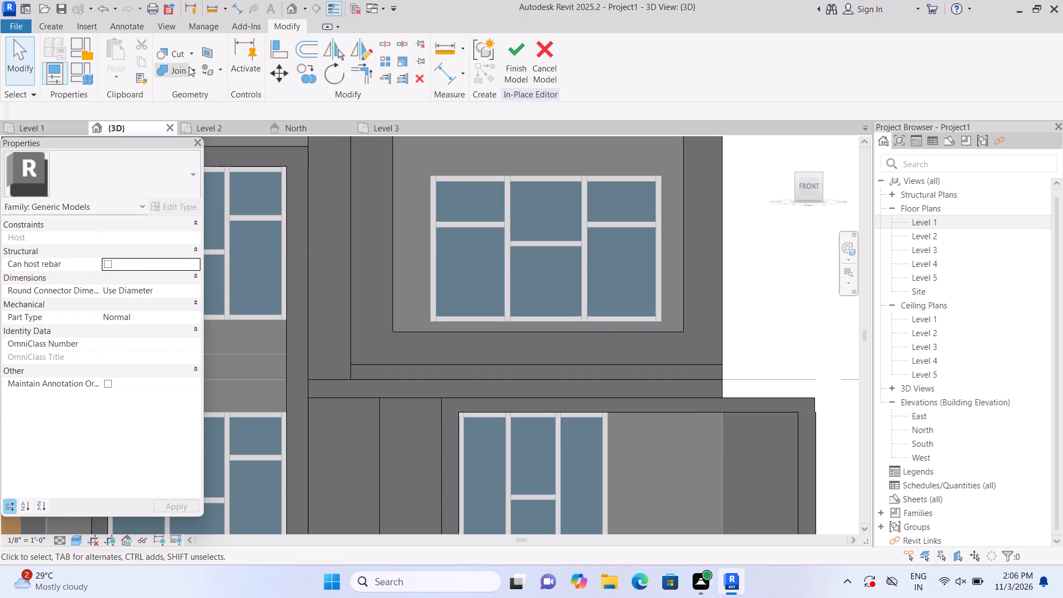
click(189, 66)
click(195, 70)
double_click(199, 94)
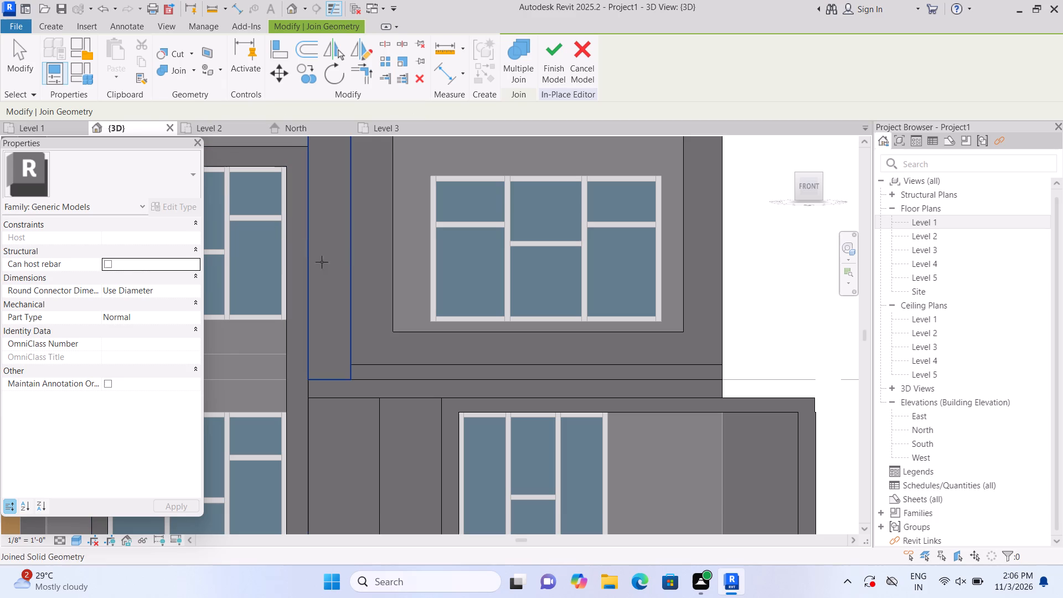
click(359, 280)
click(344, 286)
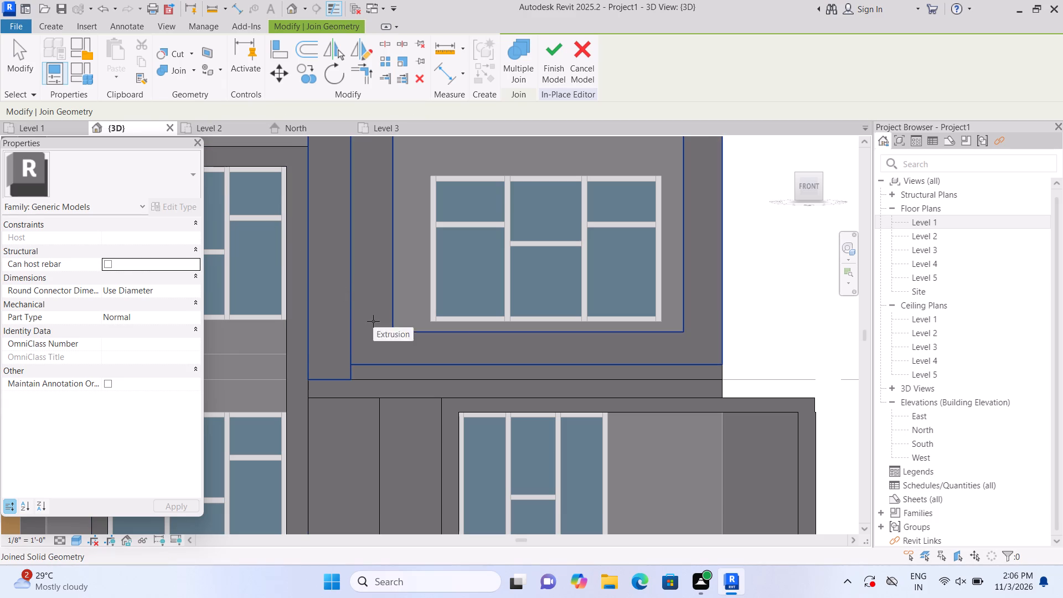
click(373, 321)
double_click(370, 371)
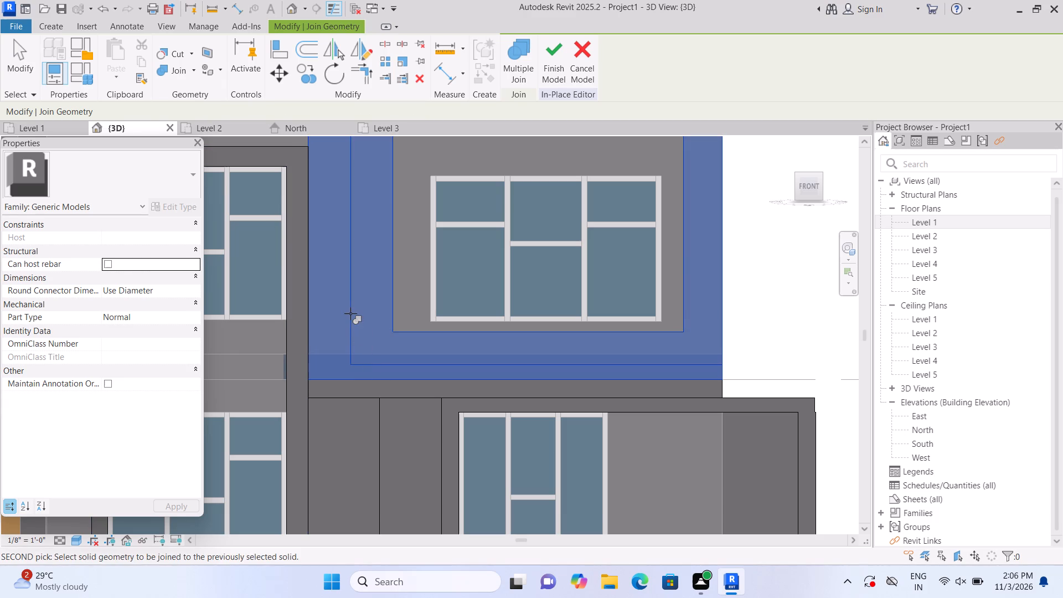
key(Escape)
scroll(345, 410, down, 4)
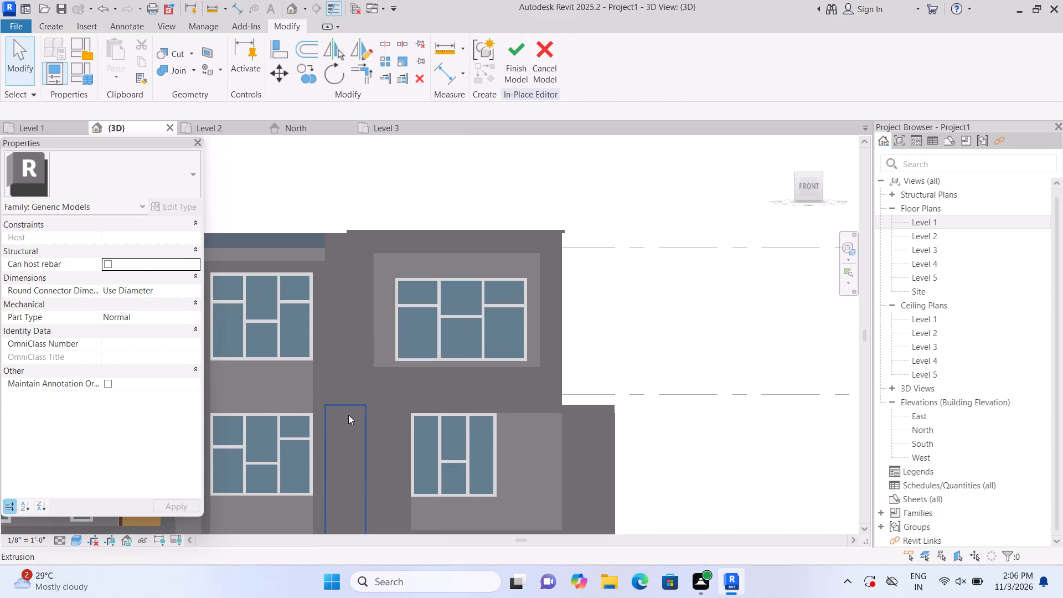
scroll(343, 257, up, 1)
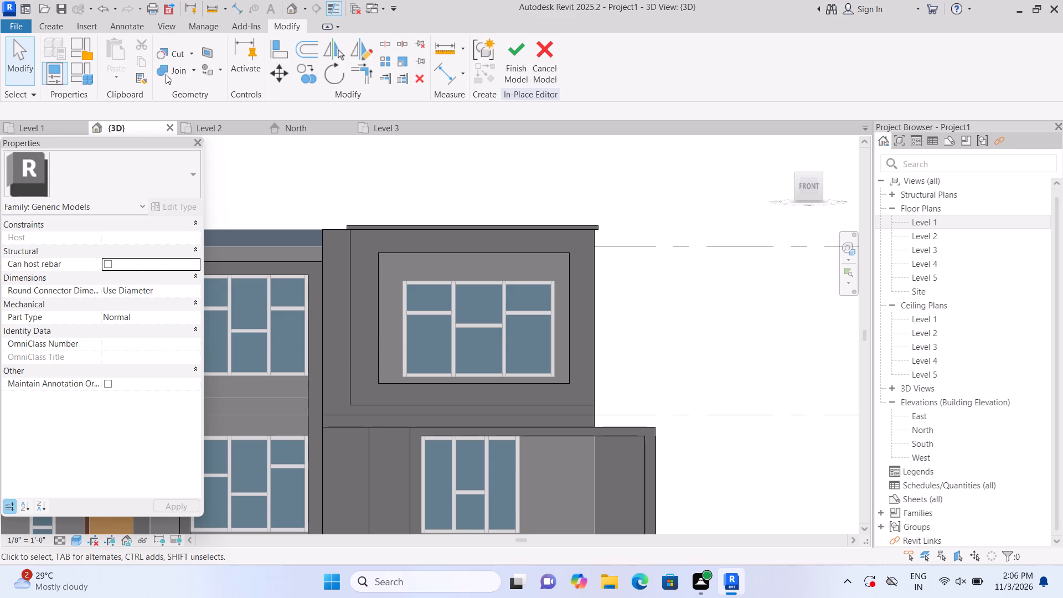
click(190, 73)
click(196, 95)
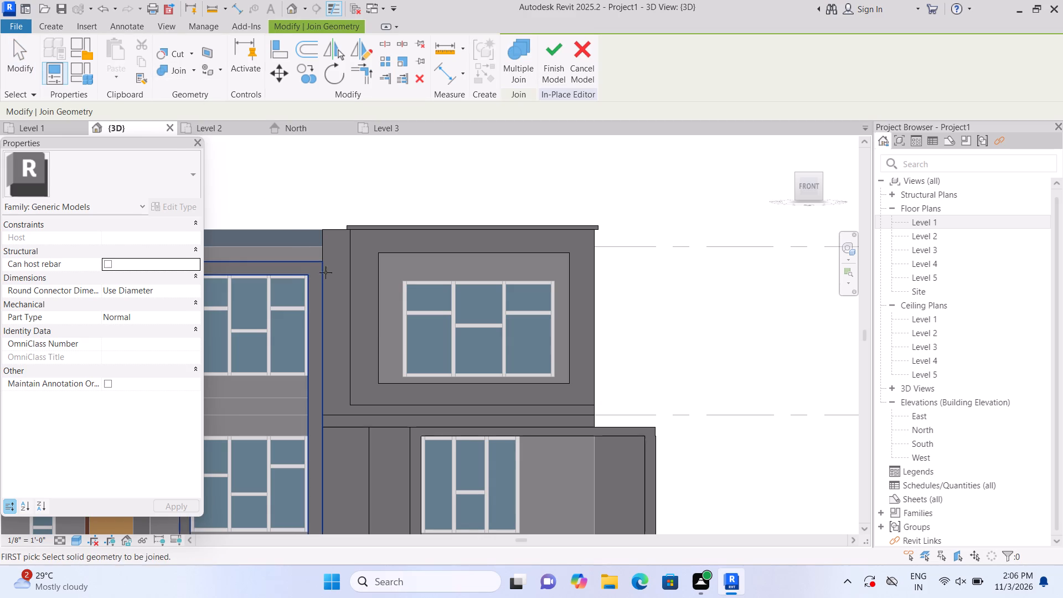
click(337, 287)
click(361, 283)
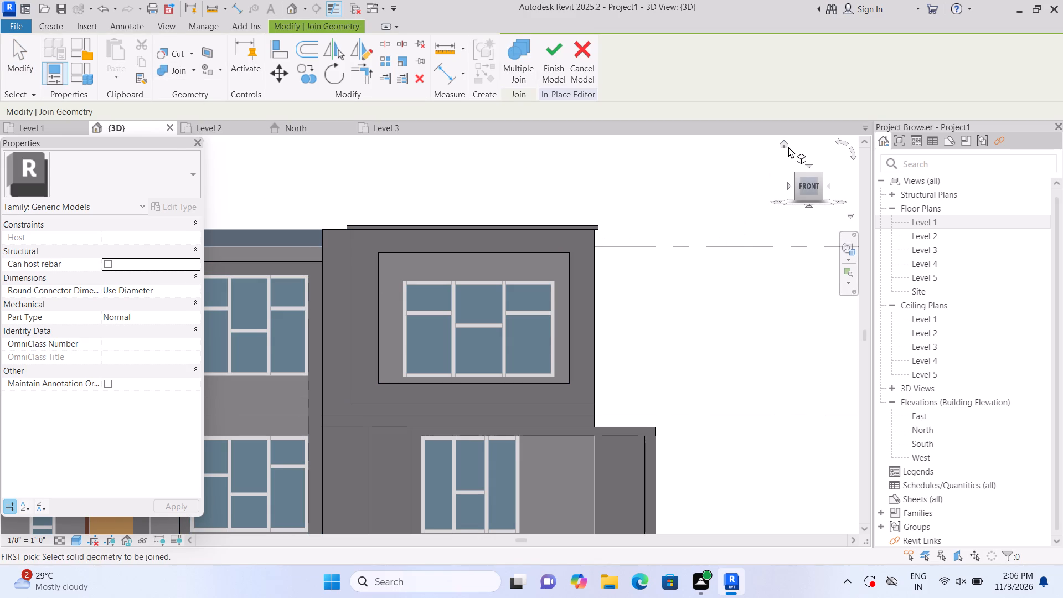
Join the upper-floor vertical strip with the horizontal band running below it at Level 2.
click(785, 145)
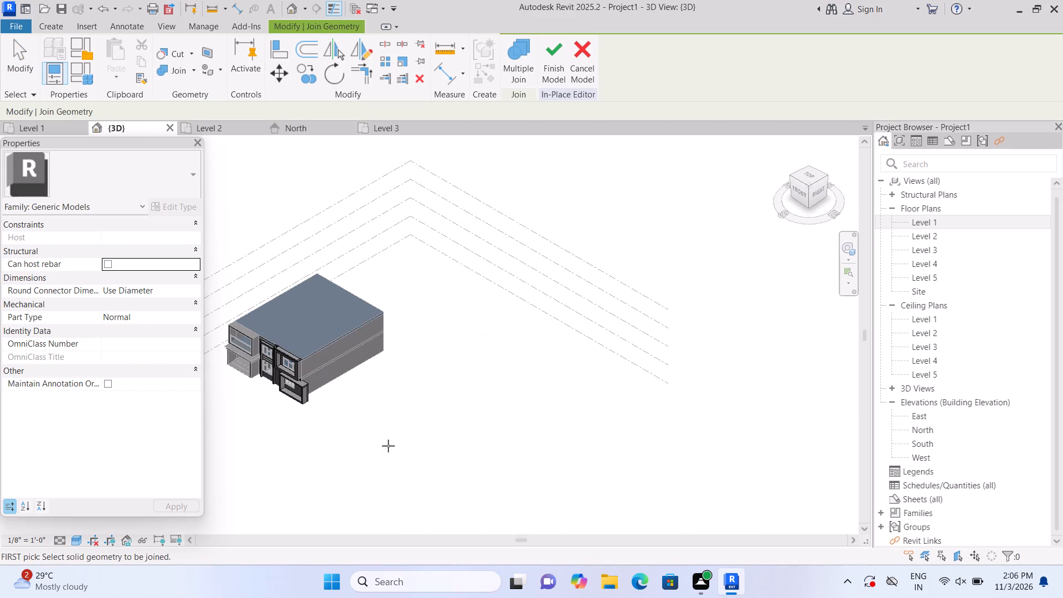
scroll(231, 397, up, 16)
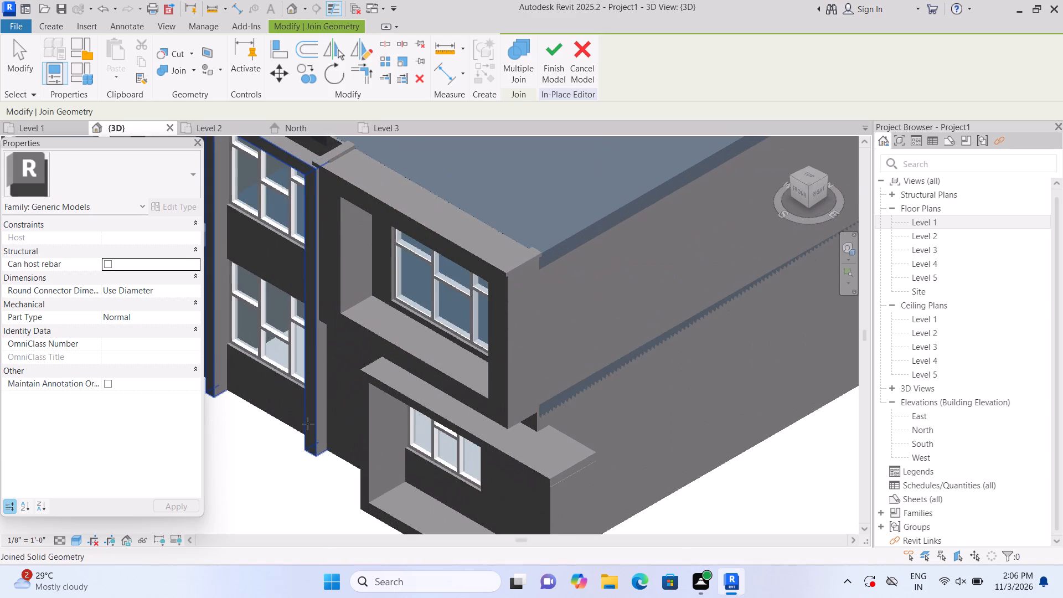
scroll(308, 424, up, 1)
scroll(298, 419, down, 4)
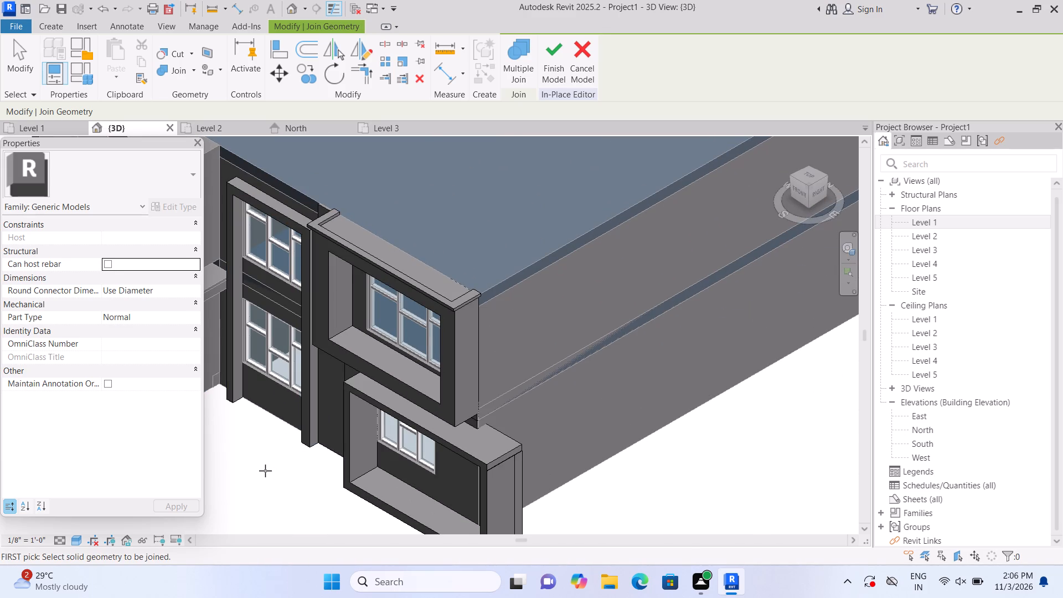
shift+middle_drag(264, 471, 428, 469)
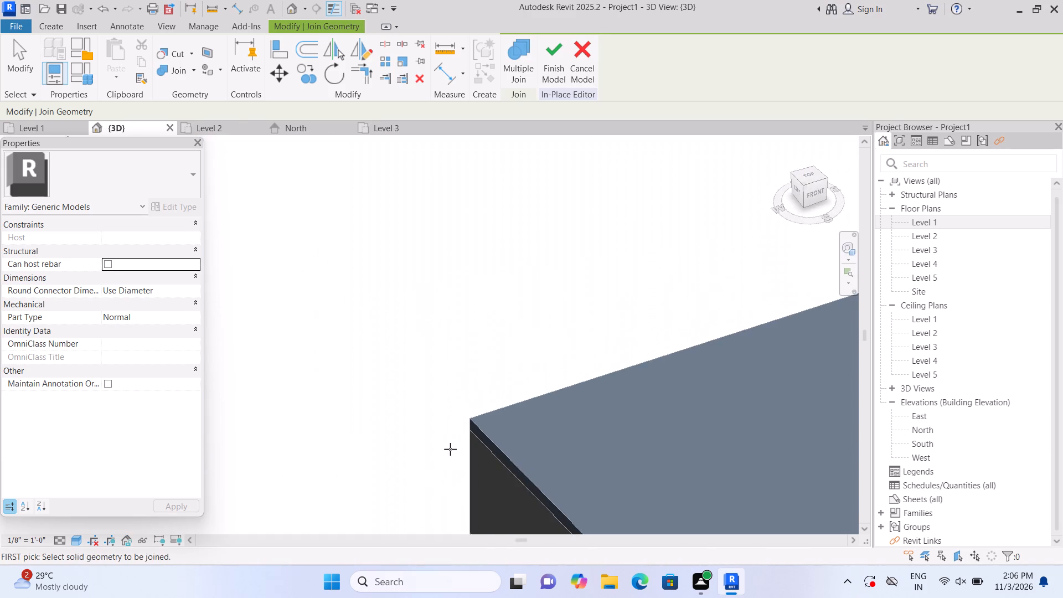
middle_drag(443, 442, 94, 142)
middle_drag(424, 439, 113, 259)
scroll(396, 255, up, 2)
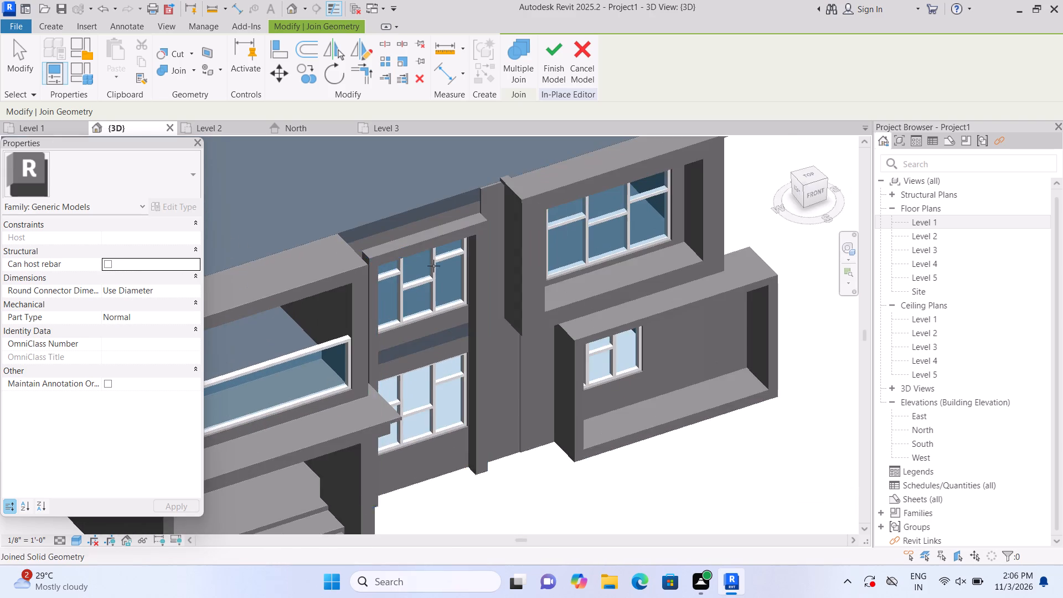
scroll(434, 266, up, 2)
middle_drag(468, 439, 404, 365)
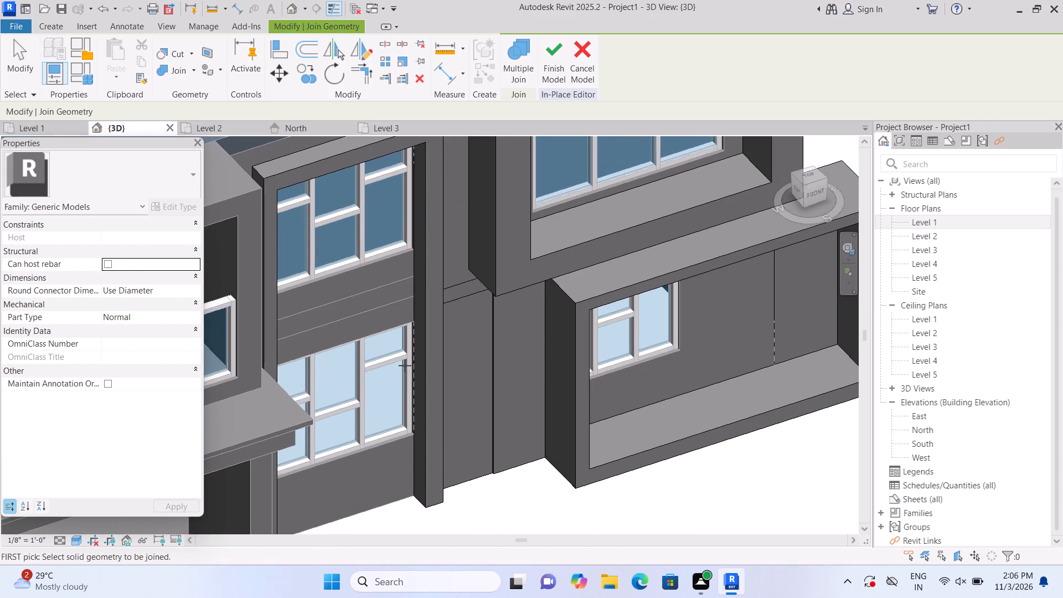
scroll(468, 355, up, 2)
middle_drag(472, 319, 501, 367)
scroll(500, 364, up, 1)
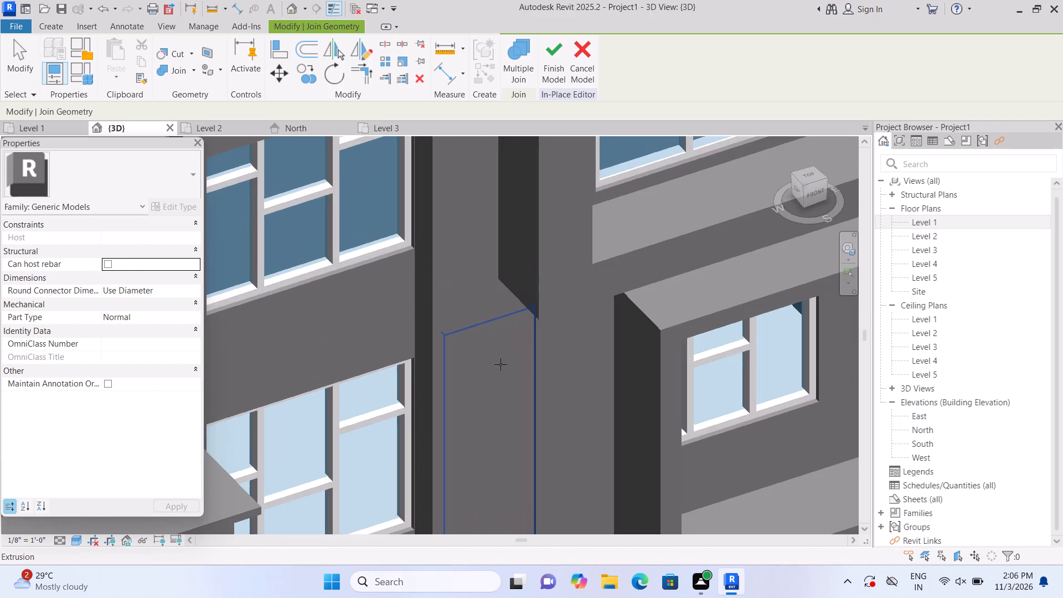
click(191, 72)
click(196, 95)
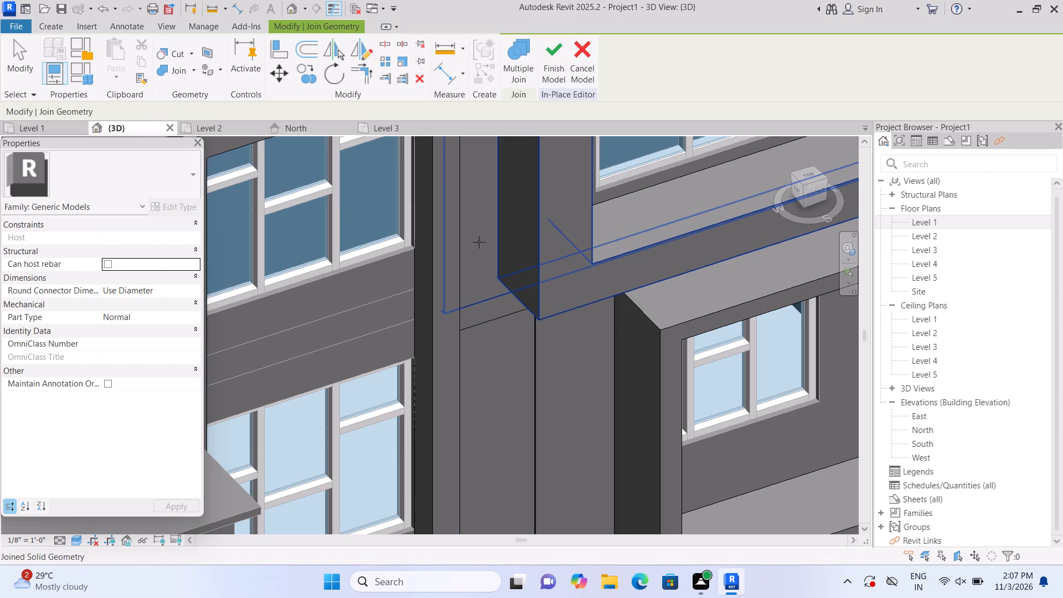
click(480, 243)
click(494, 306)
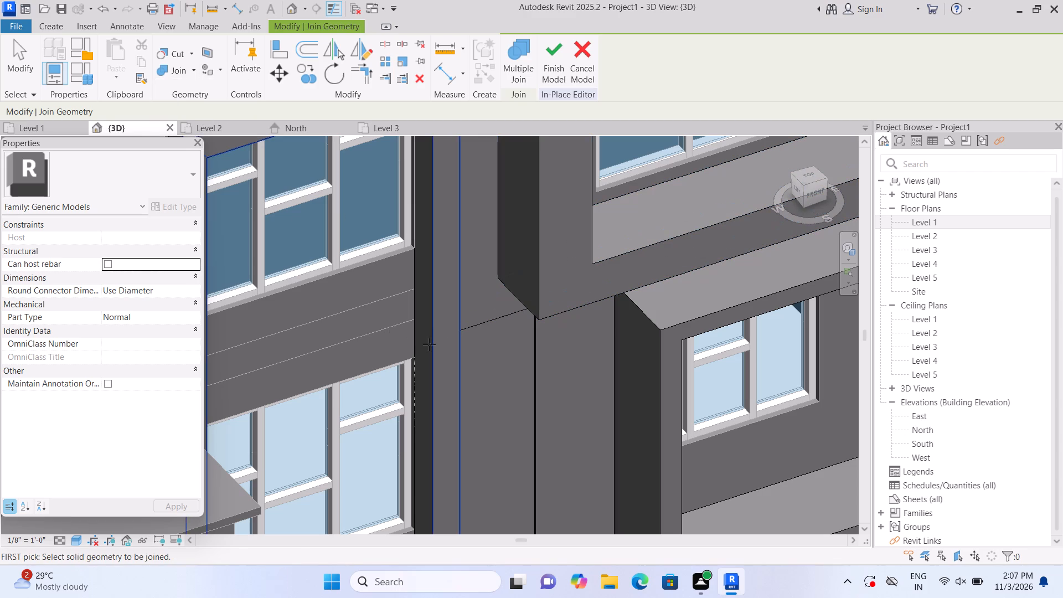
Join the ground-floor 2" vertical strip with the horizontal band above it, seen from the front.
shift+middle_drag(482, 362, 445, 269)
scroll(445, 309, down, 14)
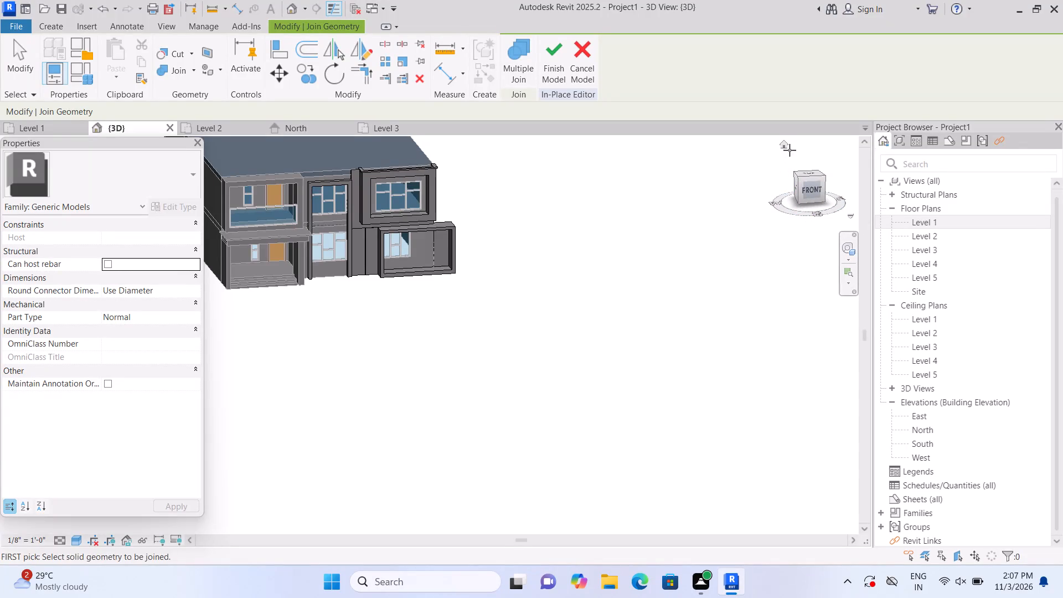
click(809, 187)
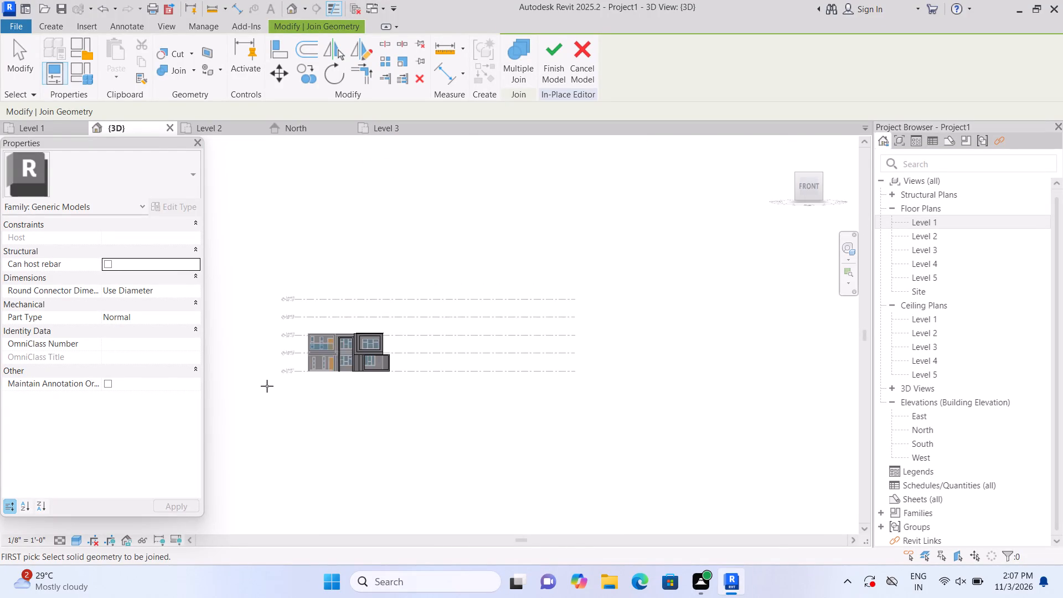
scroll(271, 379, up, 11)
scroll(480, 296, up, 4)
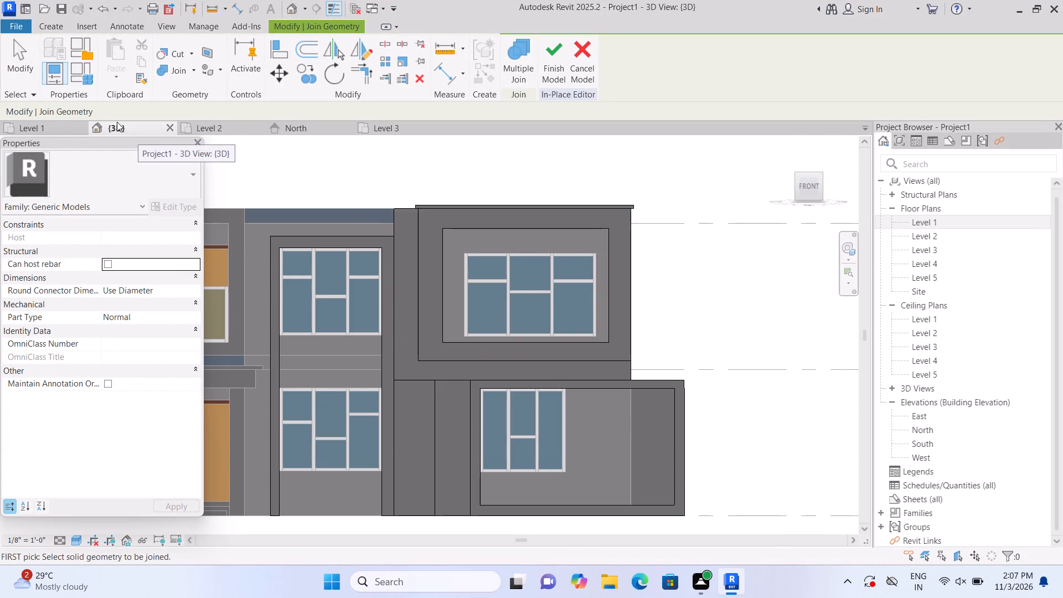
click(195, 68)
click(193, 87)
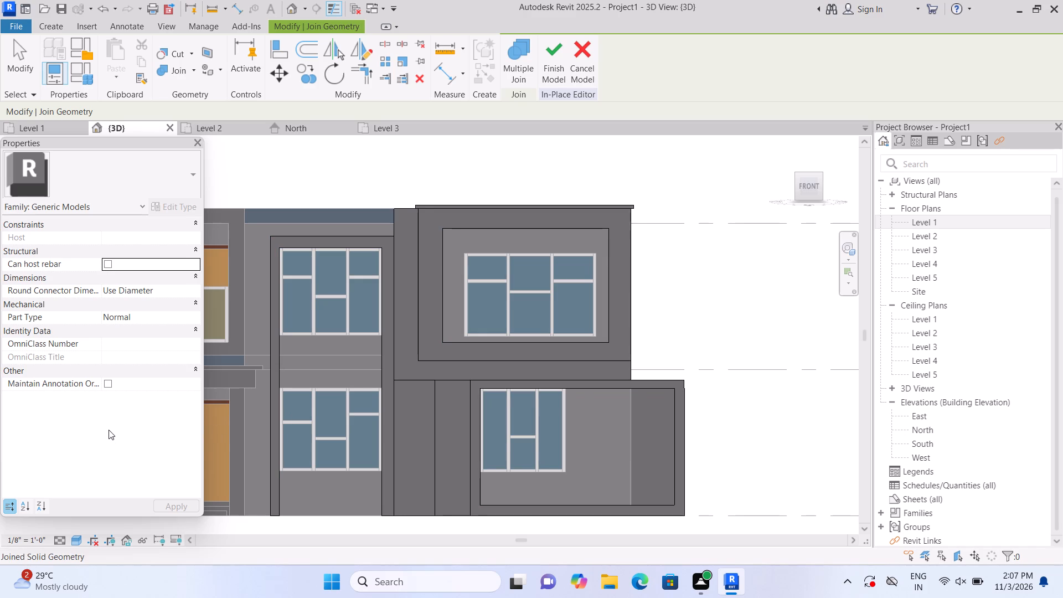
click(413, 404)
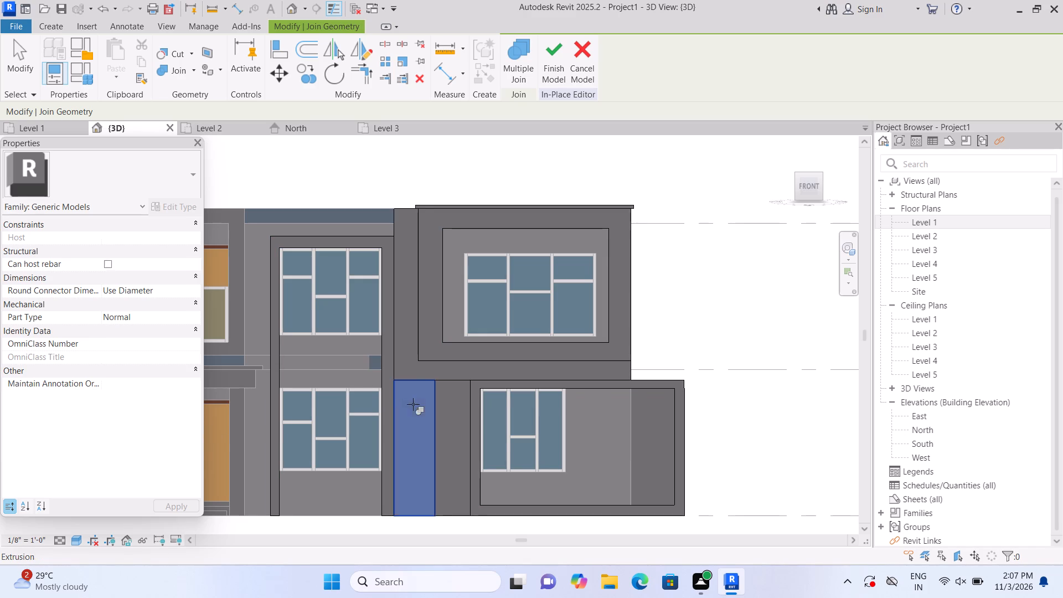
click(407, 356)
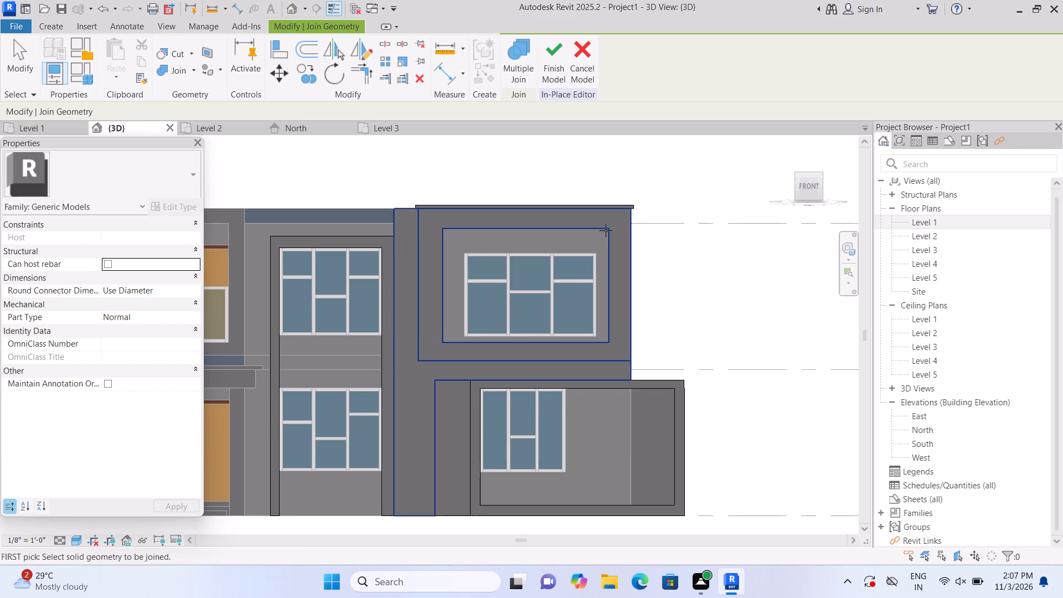
Unjoin the combined facade extrusion from everything, and try the same on the 3" strip beside the lower window frame.
scroll(699, 276, down, 1)
middle_drag(701, 277, 690, 243)
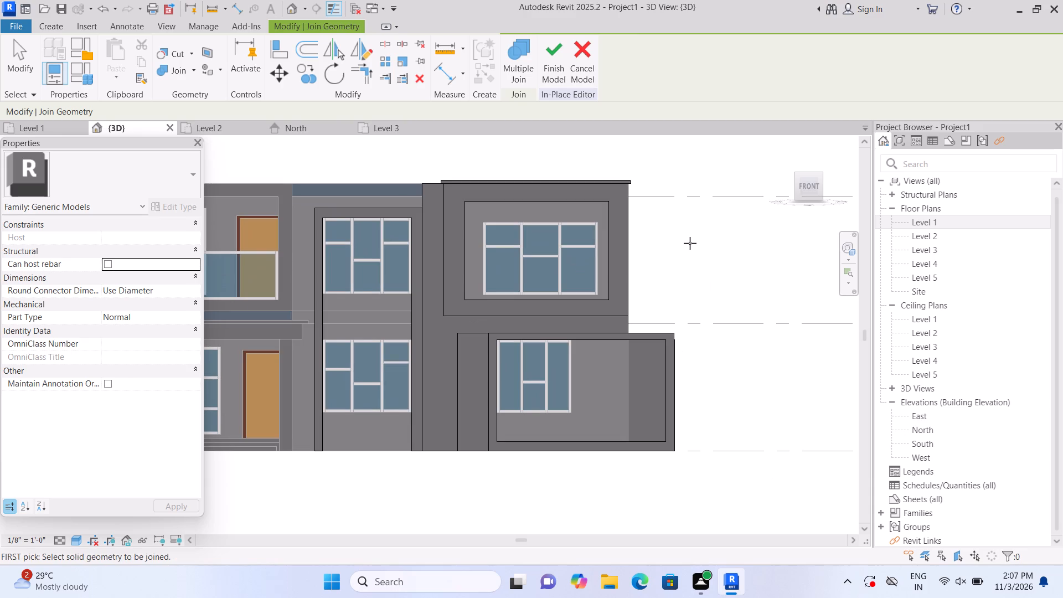
click(193, 73)
click(200, 94)
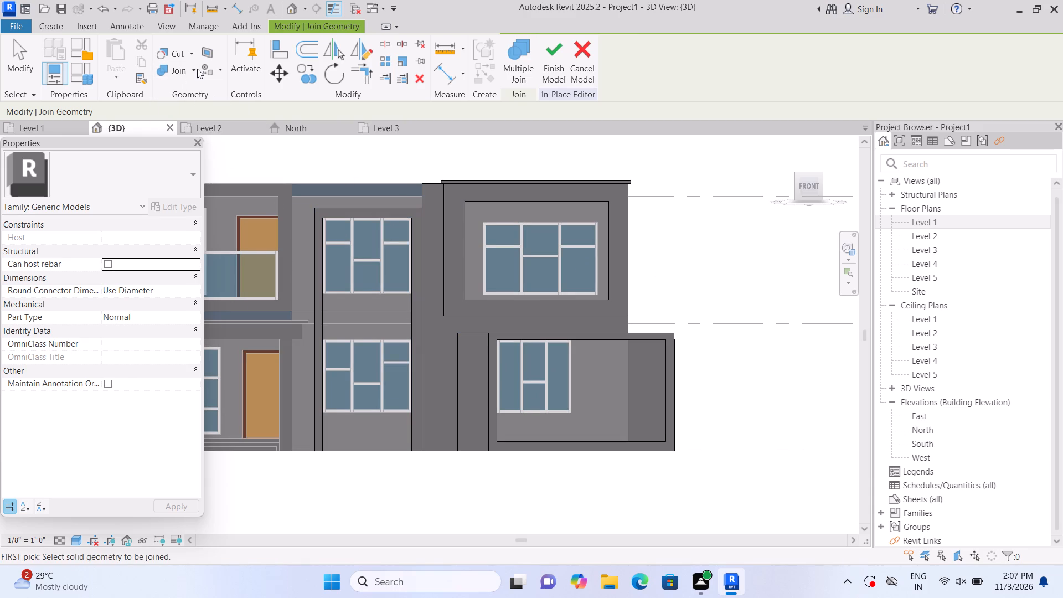
click(197, 69)
click(203, 113)
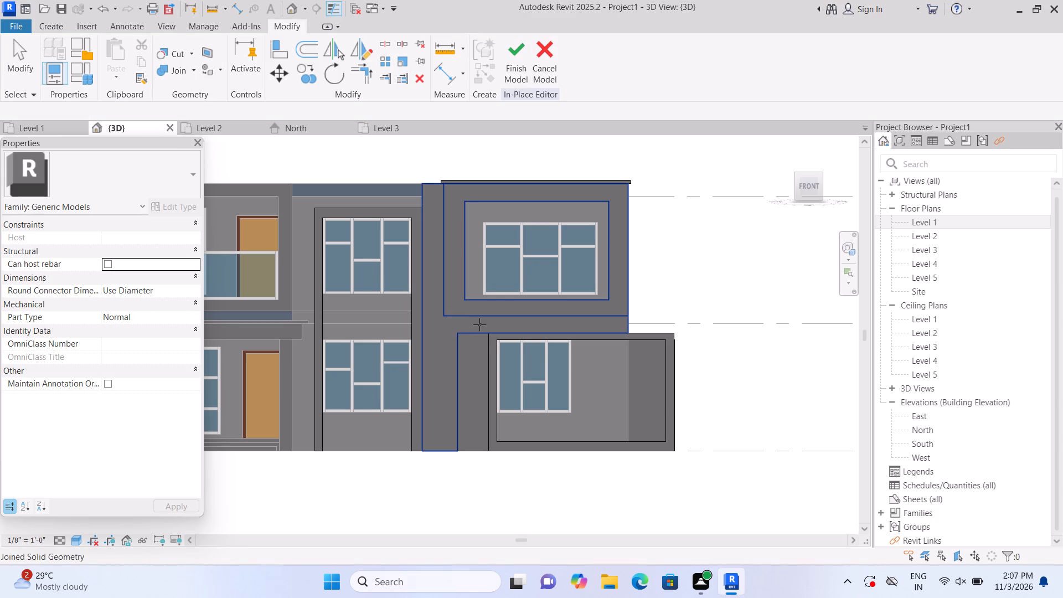
click(479, 324)
scroll(679, 278, up, 1)
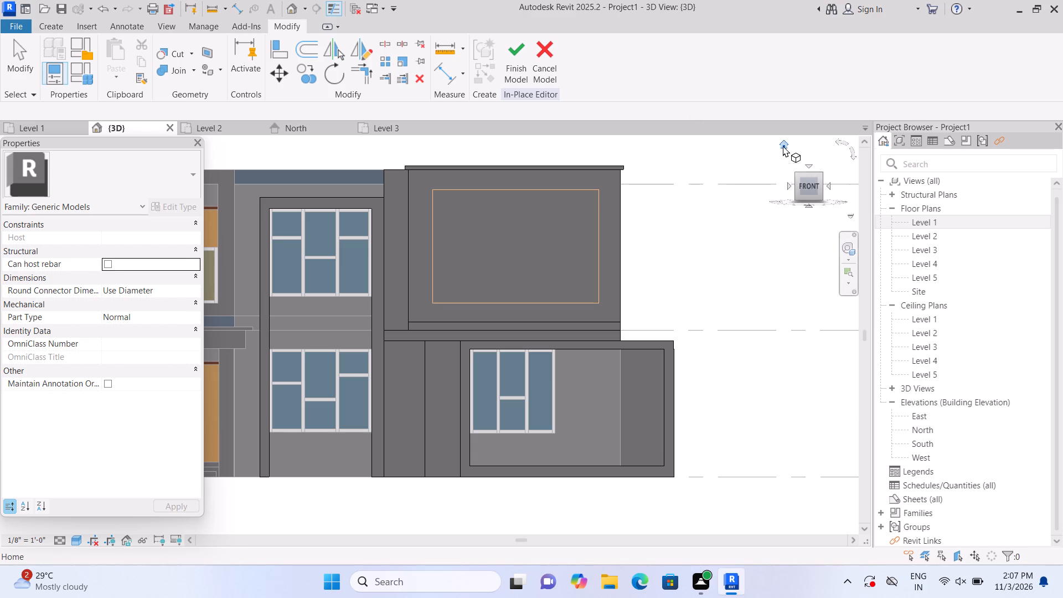
scroll(482, 378, up, 2)
click(431, 362)
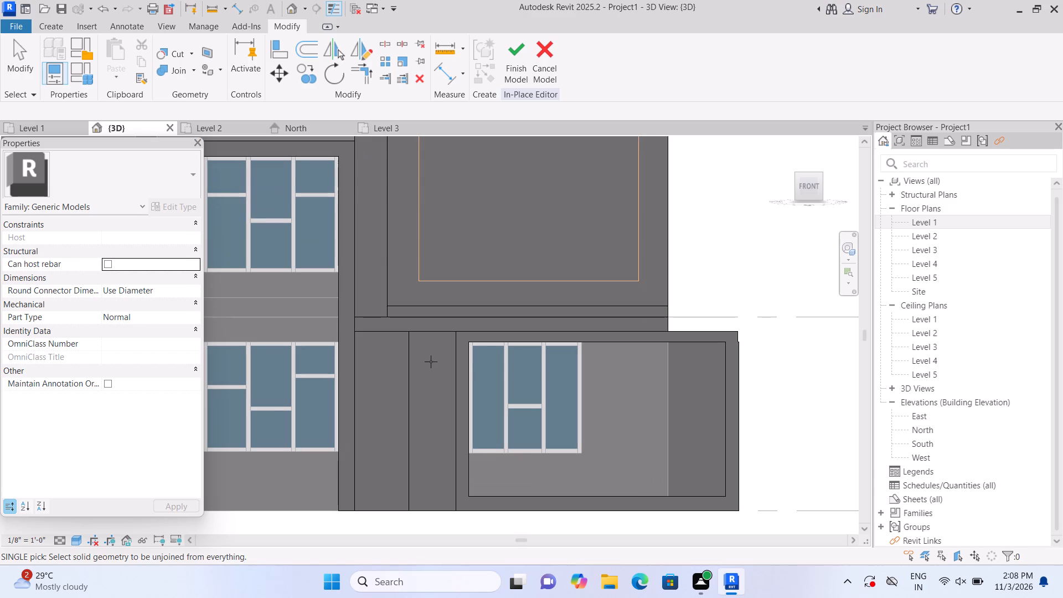
key(Escape)
Delete the two 2" deep horizontal bands between the upper and lower window frames.
click(443, 396)
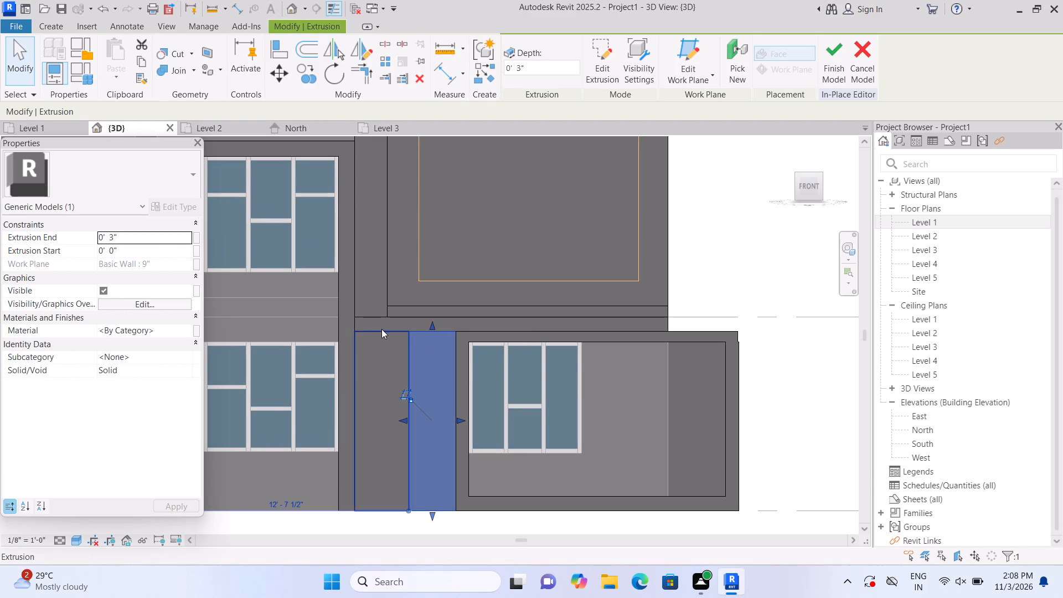
key(Escape)
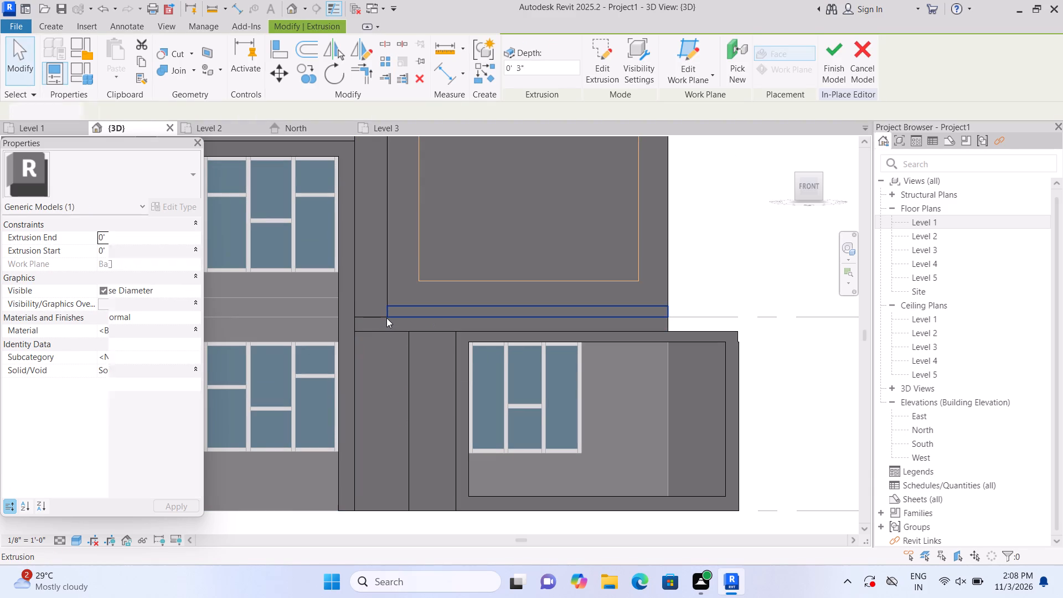
click(396, 321)
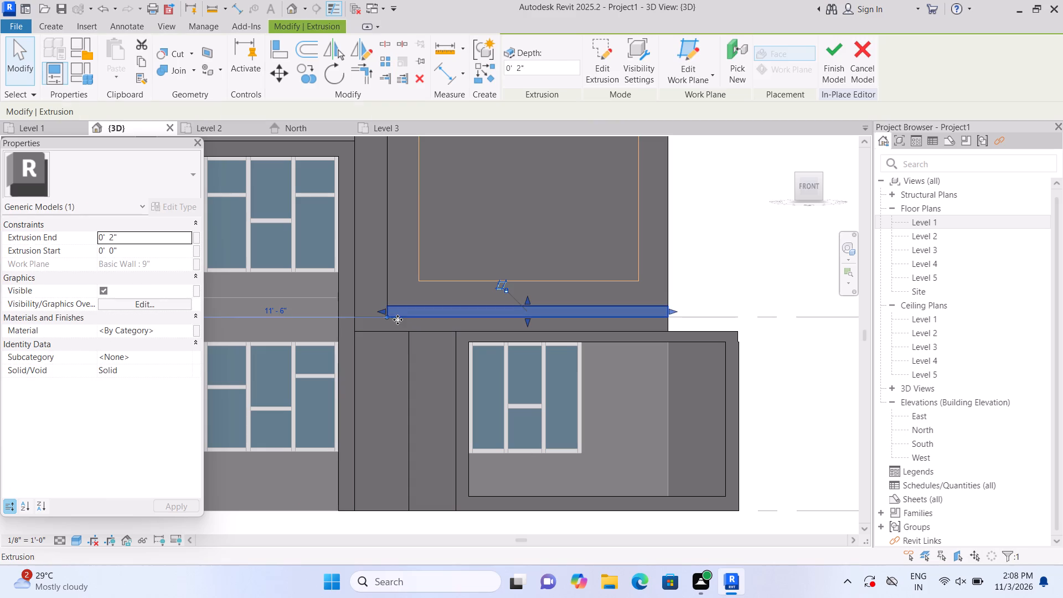
key(Delete)
click(405, 324)
key(Delete)
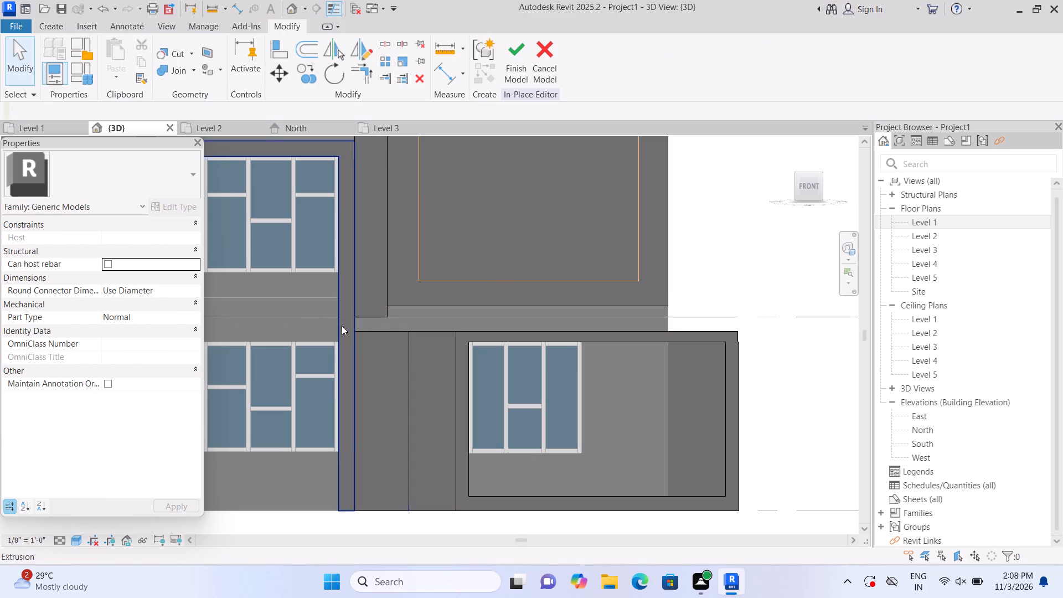
Extrude a 2" deep rectangle, about 1'-1 1/2" wide and 1'-4" tall, beneath the lower-left corner of the upper-floor projecting box.
click(60, 29)
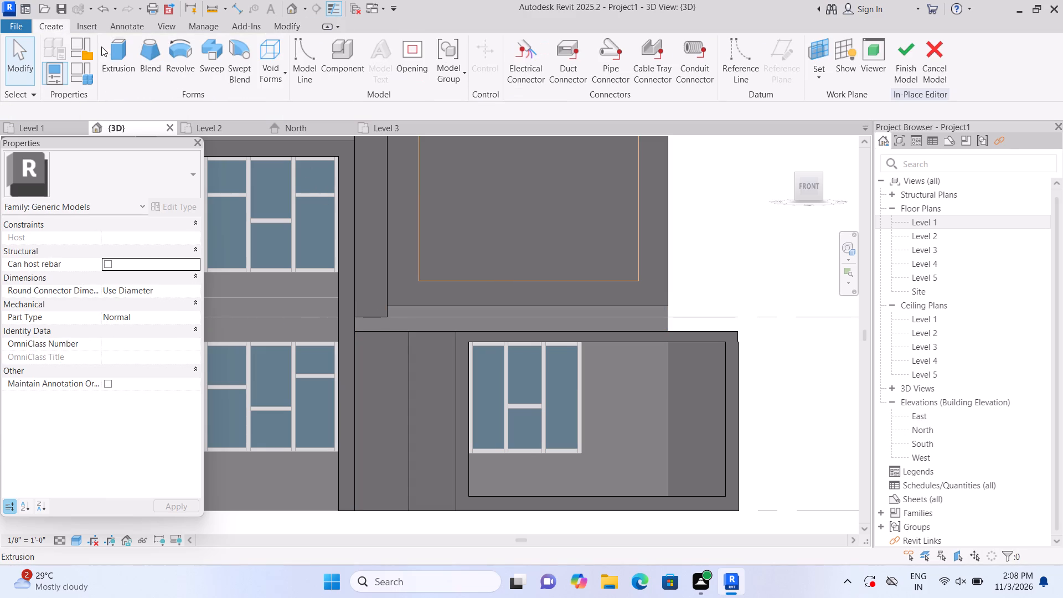
click(108, 53)
click(718, 71)
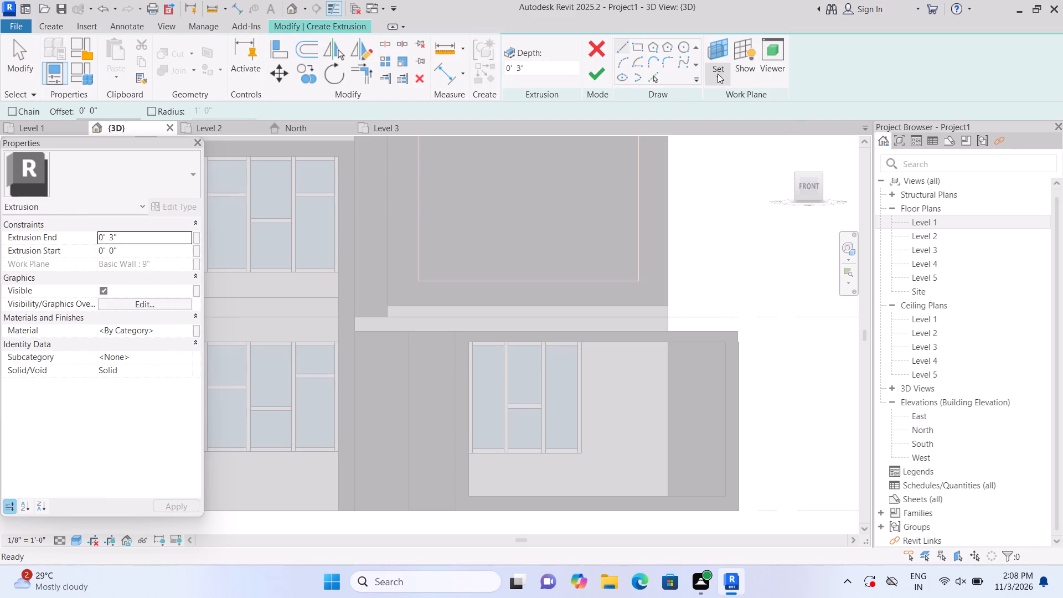
click(727, 124)
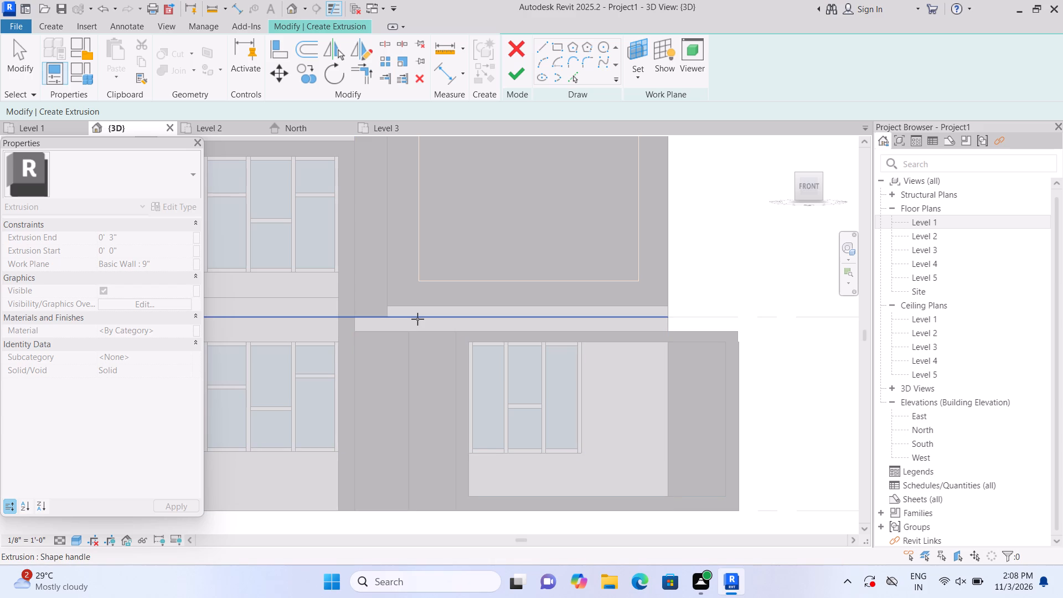
click(451, 325)
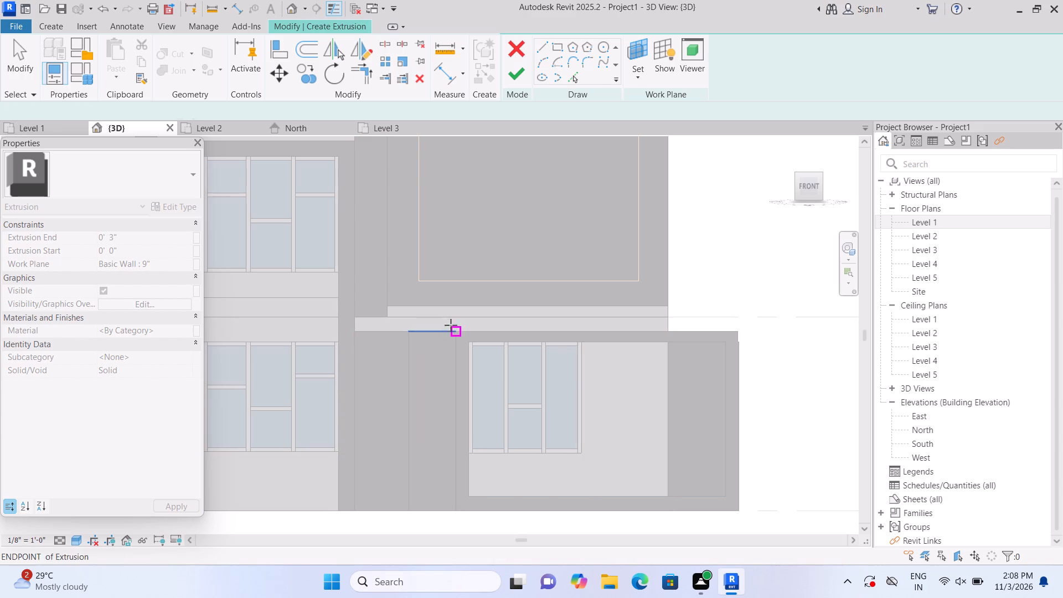
click(637, 47)
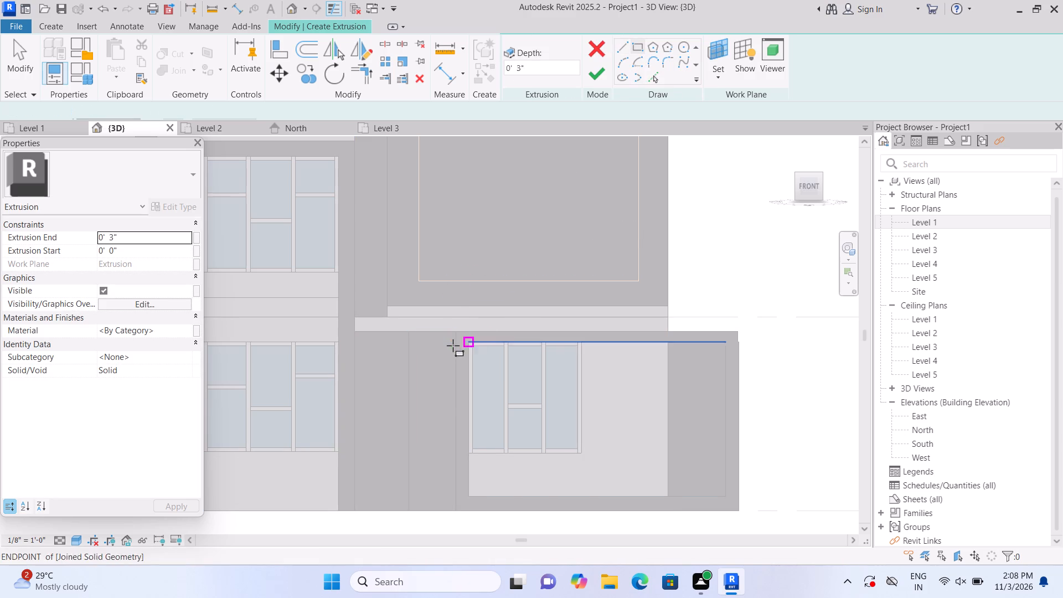
scroll(416, 336, up, 1)
click(409, 333)
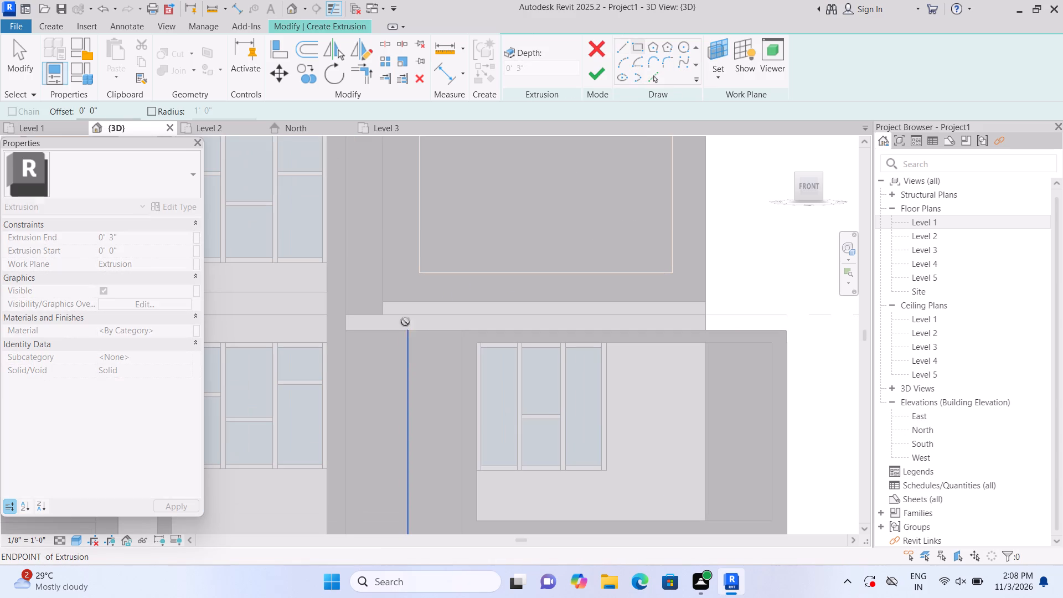
click(386, 304)
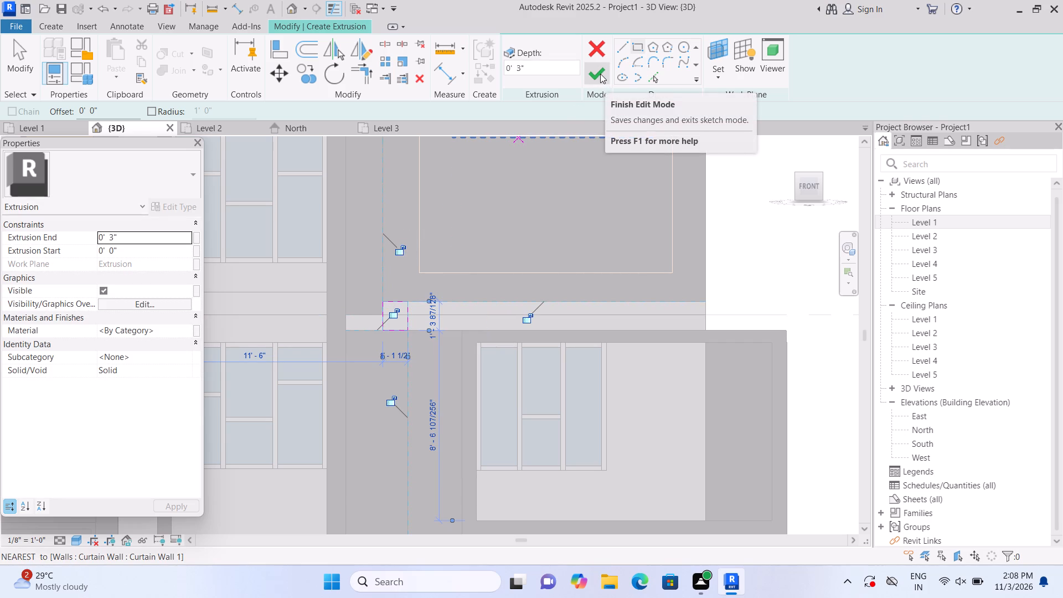
click(176, 238)
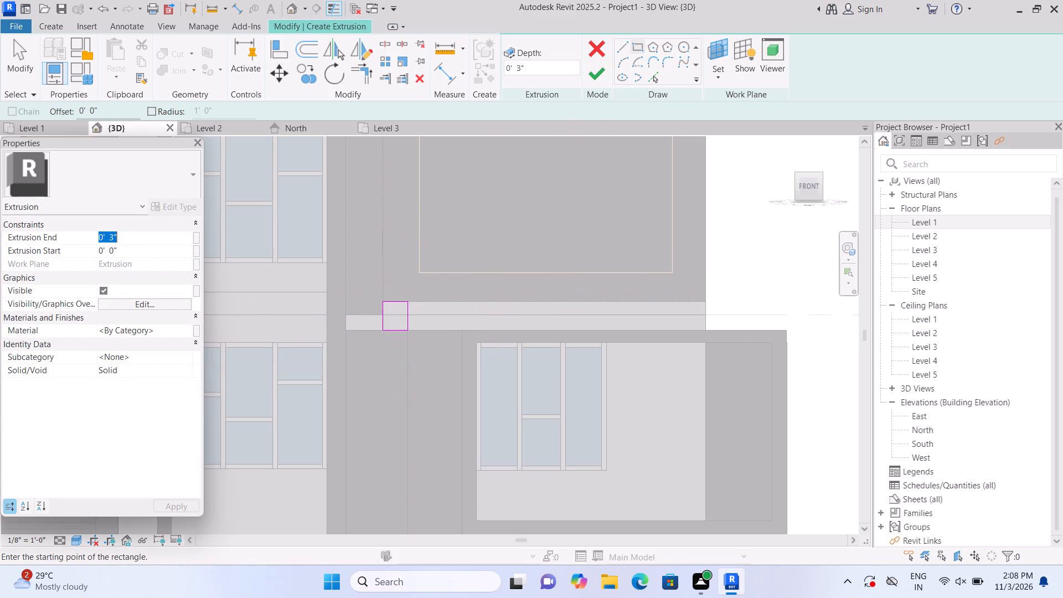
key(BackSpace)
text(2")
key(Return)
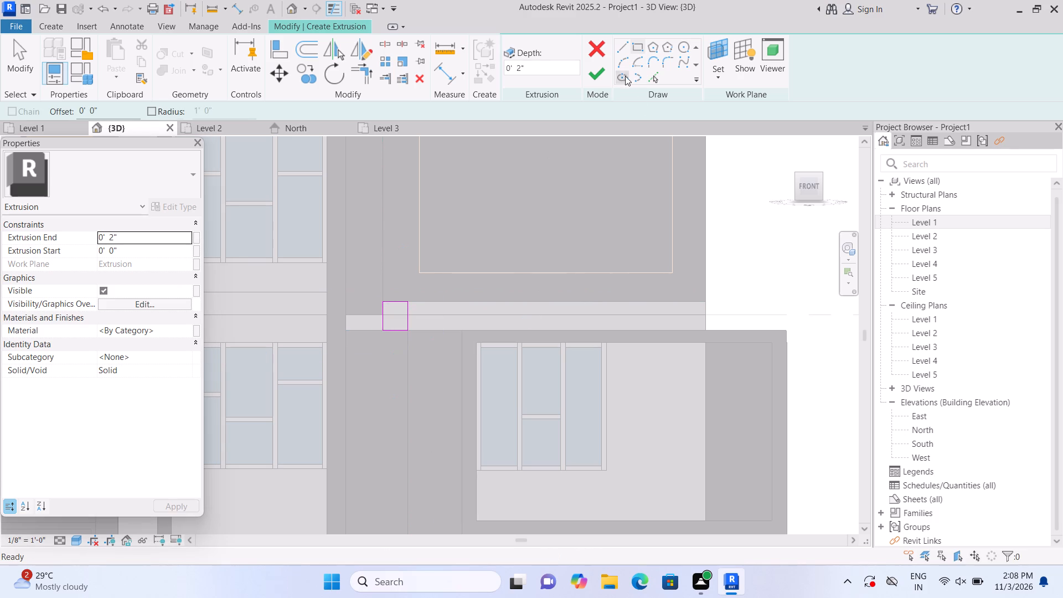
double_click(606, 73)
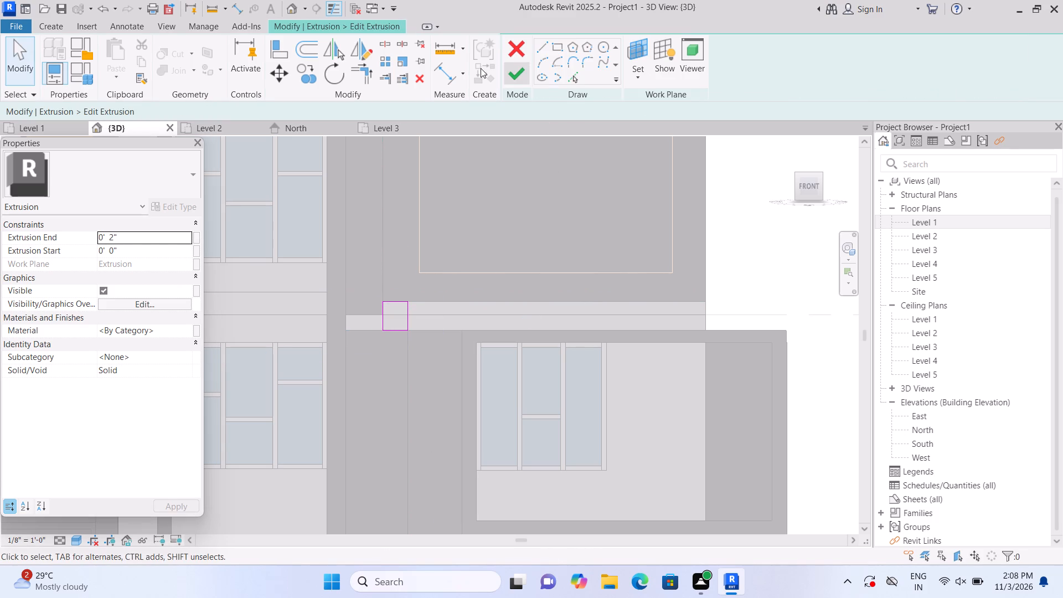
click(518, 71)
click(785, 252)
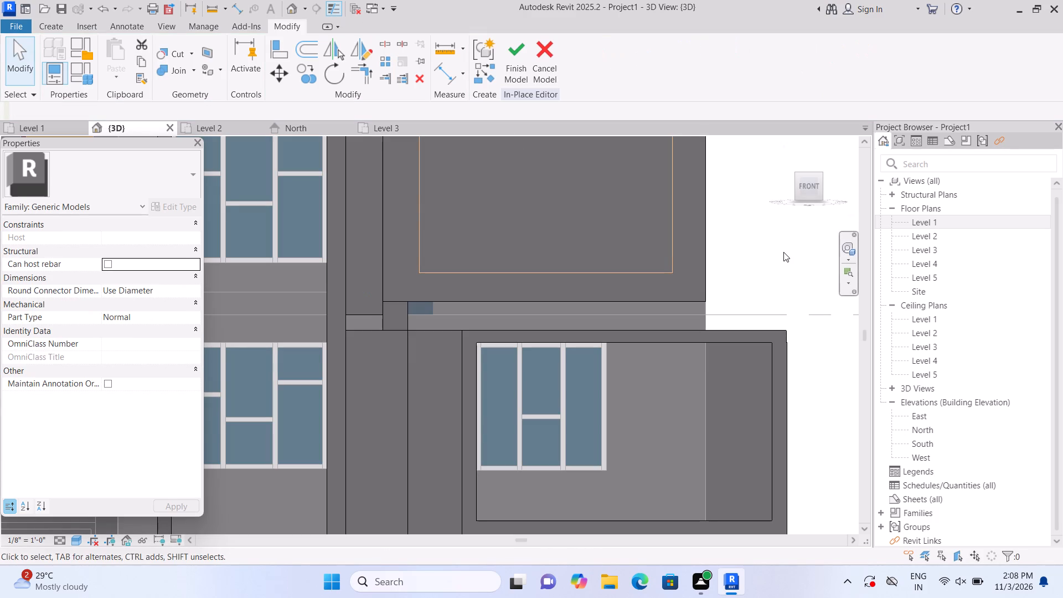
Extrude a 2" deep rectangle, about 1'-8" wide and 8 5/8" tall, filling the gap beneath the upper-floor vertical strip.
click(47, 24)
click(118, 50)
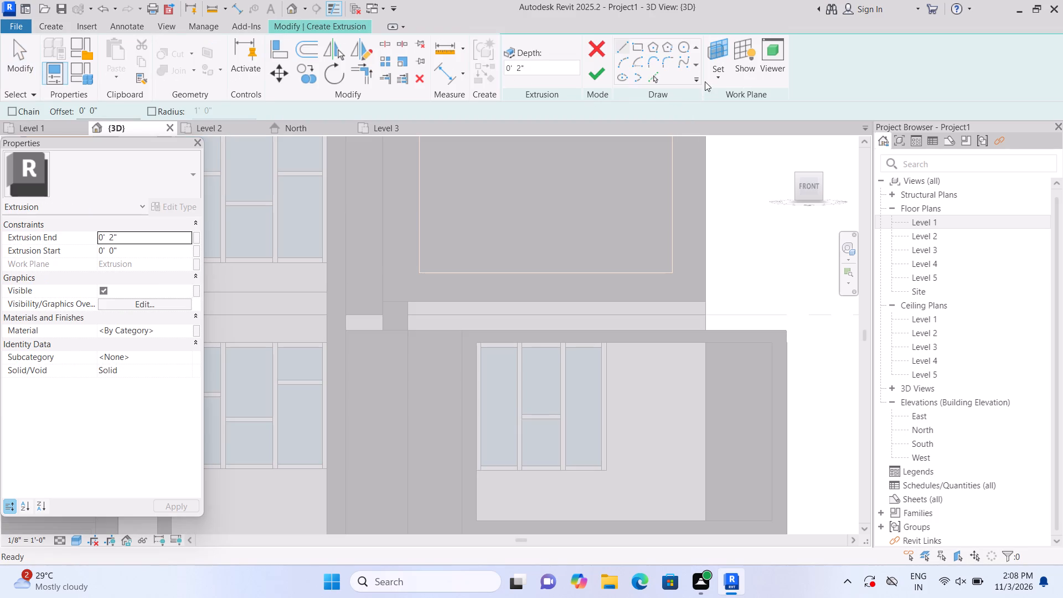
click(714, 79)
click(726, 131)
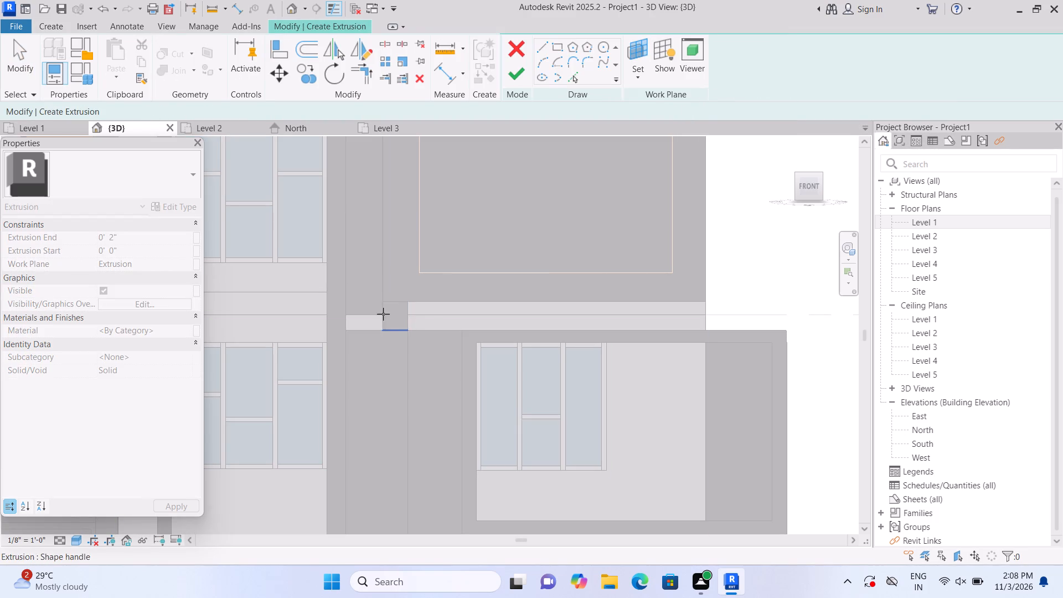
click(443, 322)
click(638, 45)
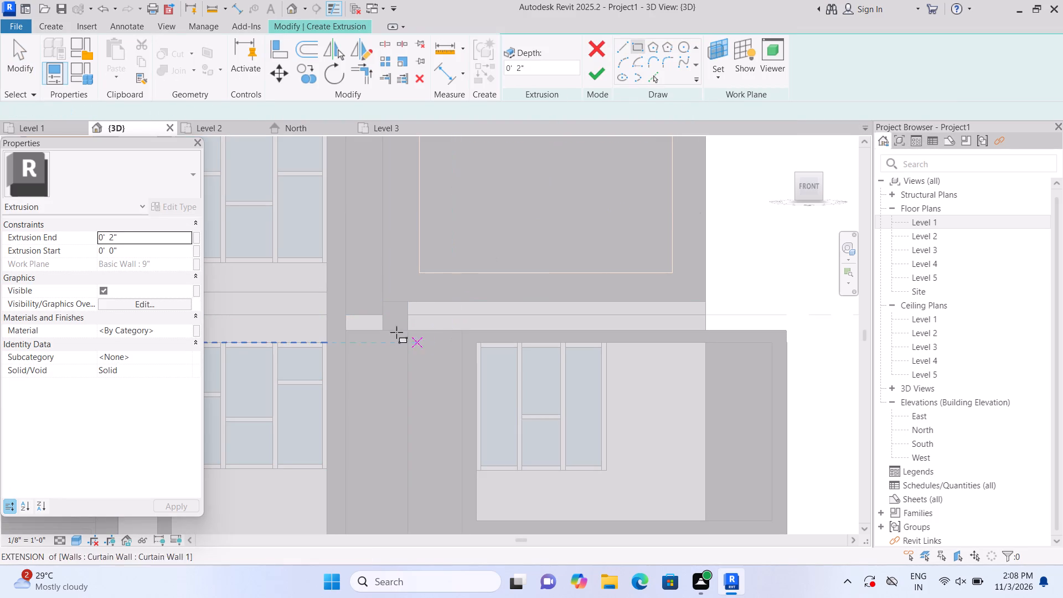
click(350, 316)
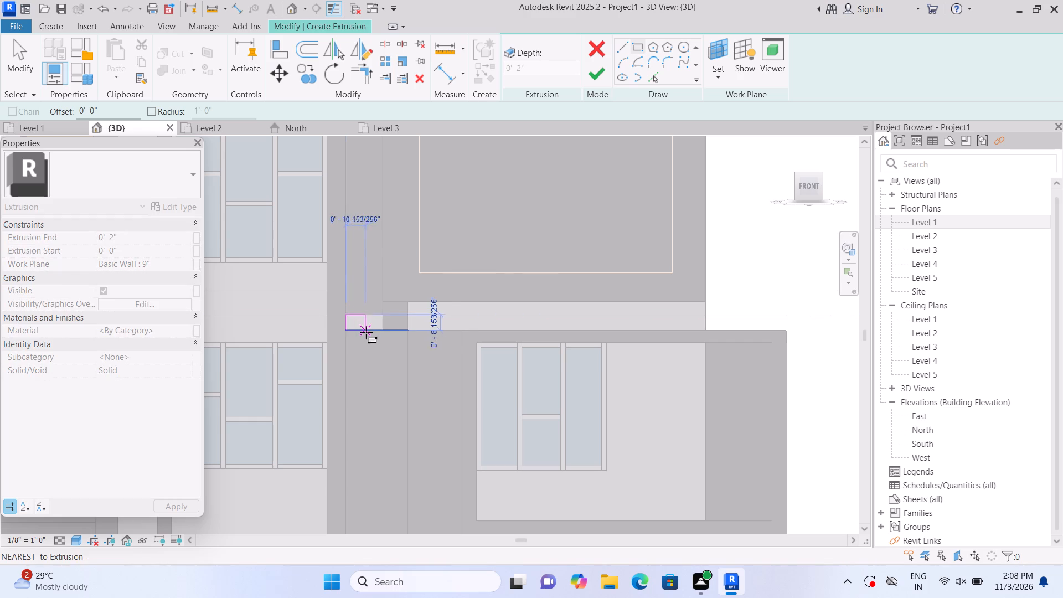
click(385, 333)
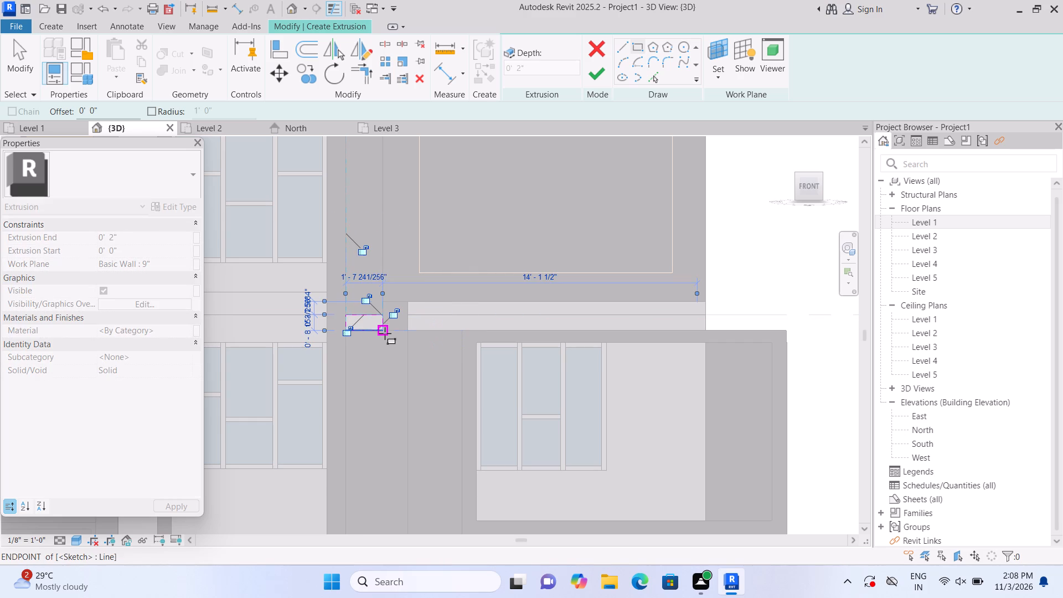
click(589, 71)
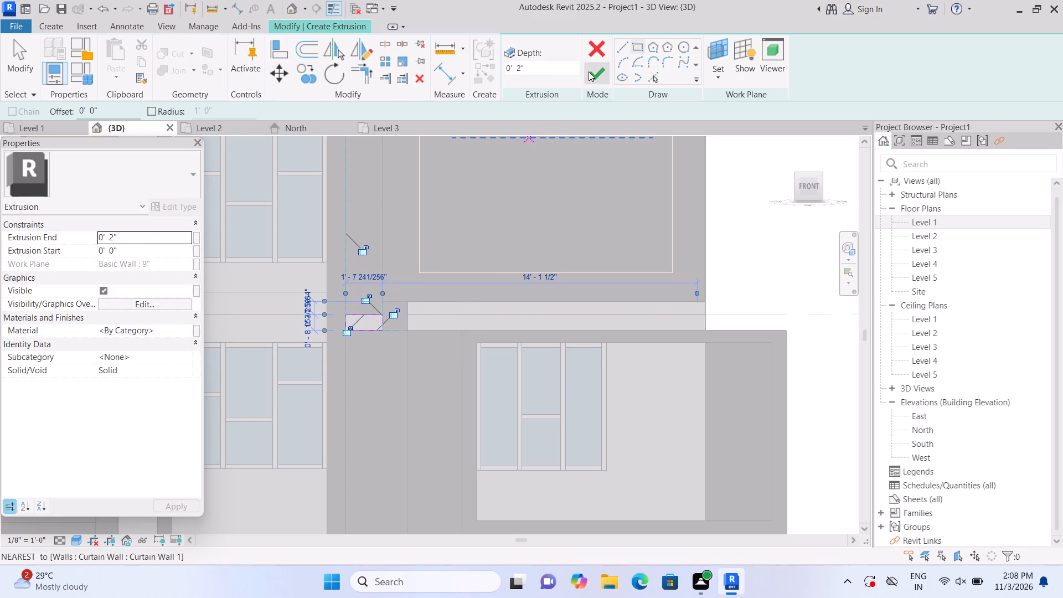
click(765, 240)
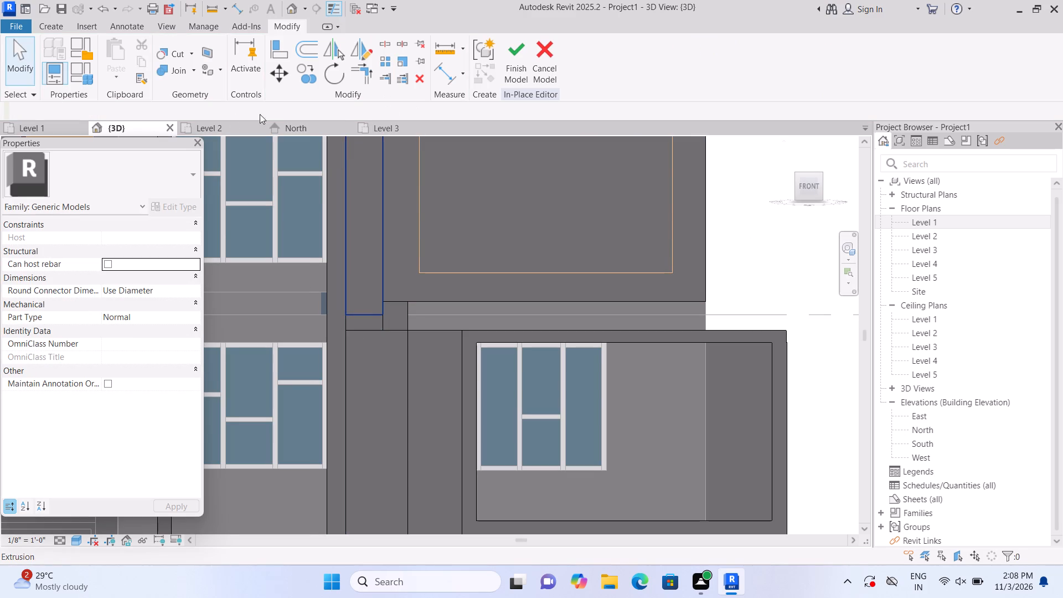
Join the upper-floor vertical strip with the small infill extrusion directly beneath it.
click(195, 69)
click(200, 99)
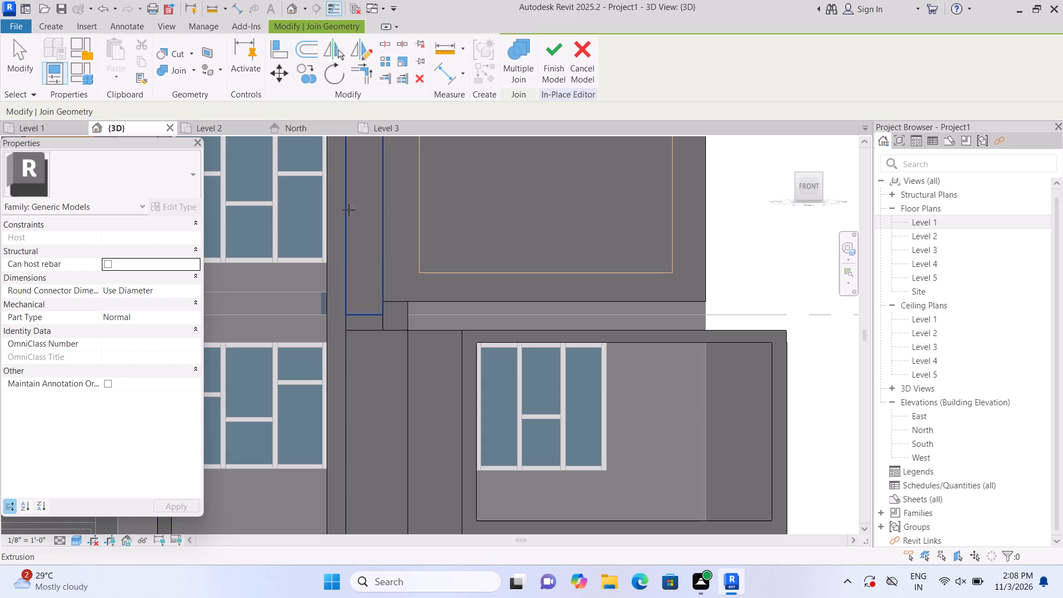
click(374, 248)
click(355, 318)
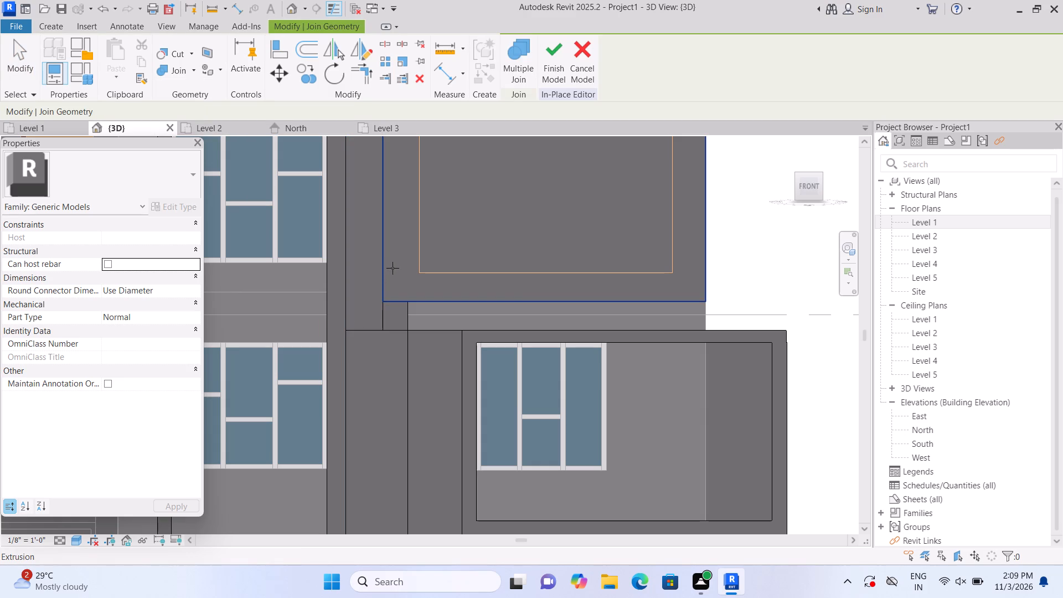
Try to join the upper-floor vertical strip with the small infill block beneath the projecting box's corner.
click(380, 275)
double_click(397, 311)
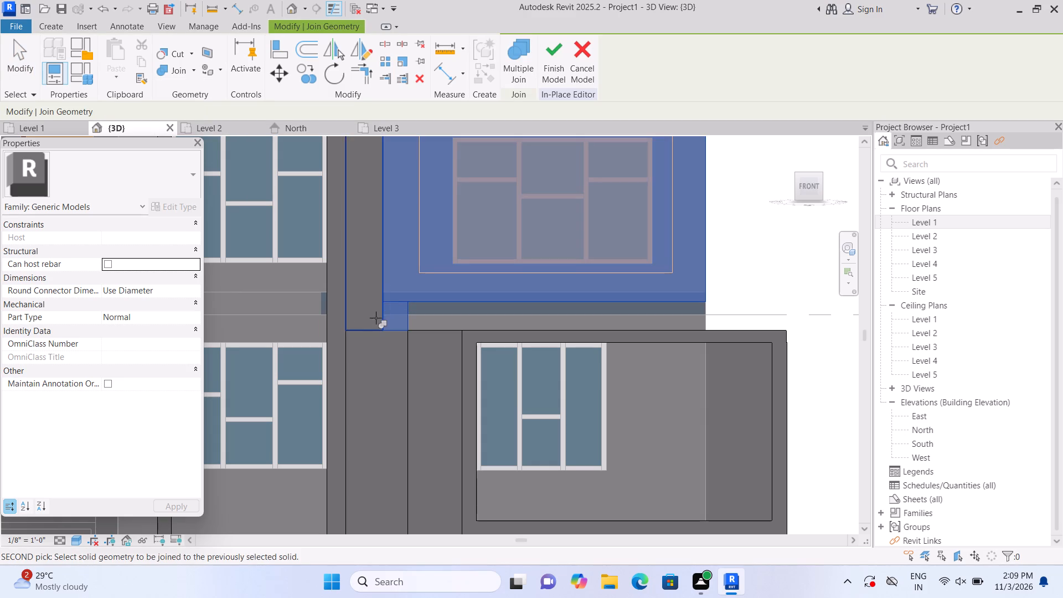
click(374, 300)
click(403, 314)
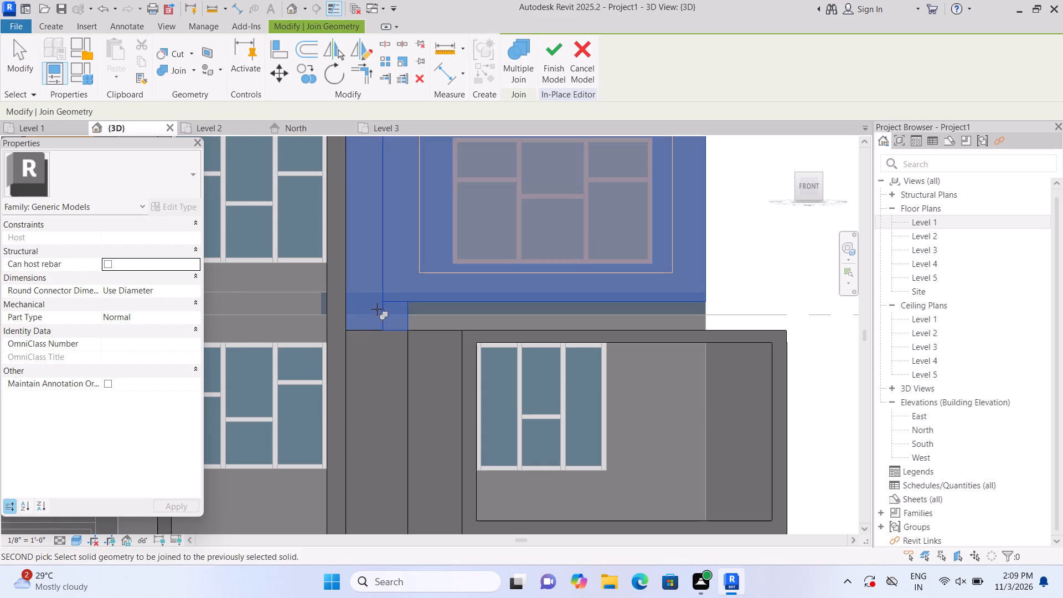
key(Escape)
Examine the vertical strip and the adjacent small infill block to check how they are joined.
click(375, 307)
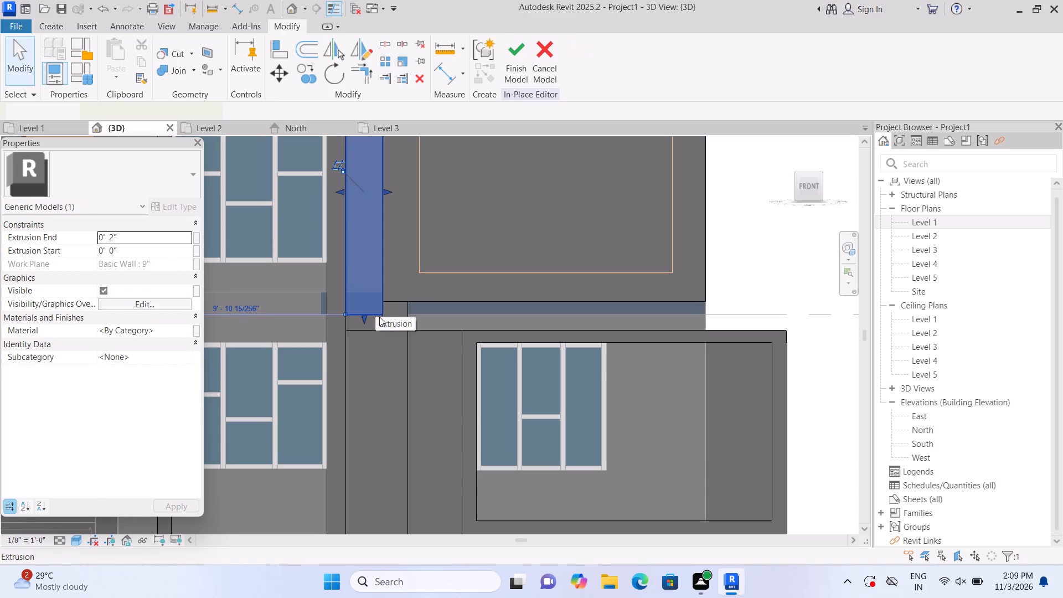
click(395, 315)
key(Escape)
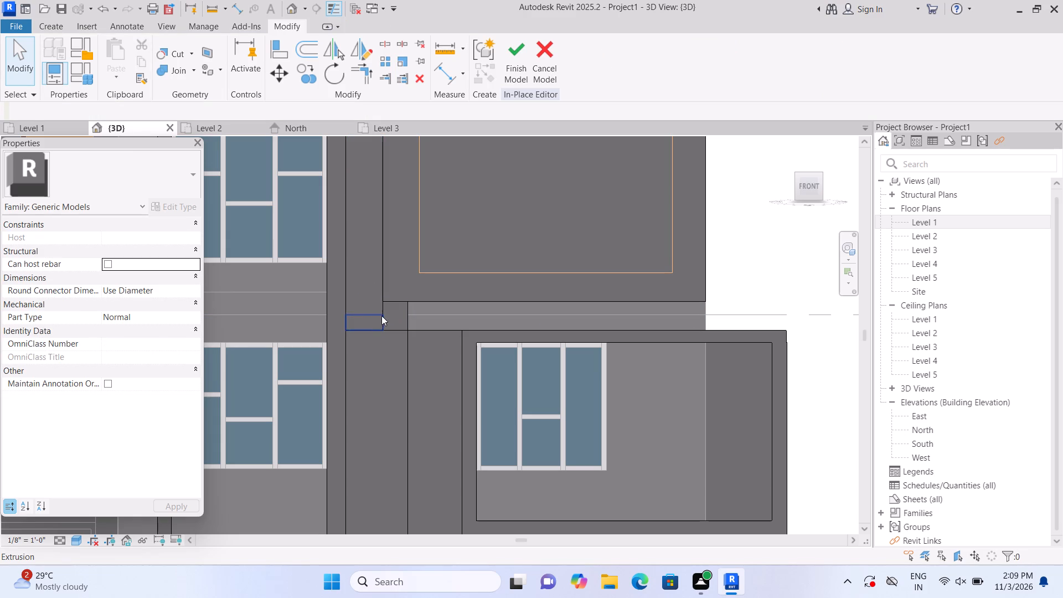
click(388, 311)
key(Escape)
click(395, 317)
click(368, 301)
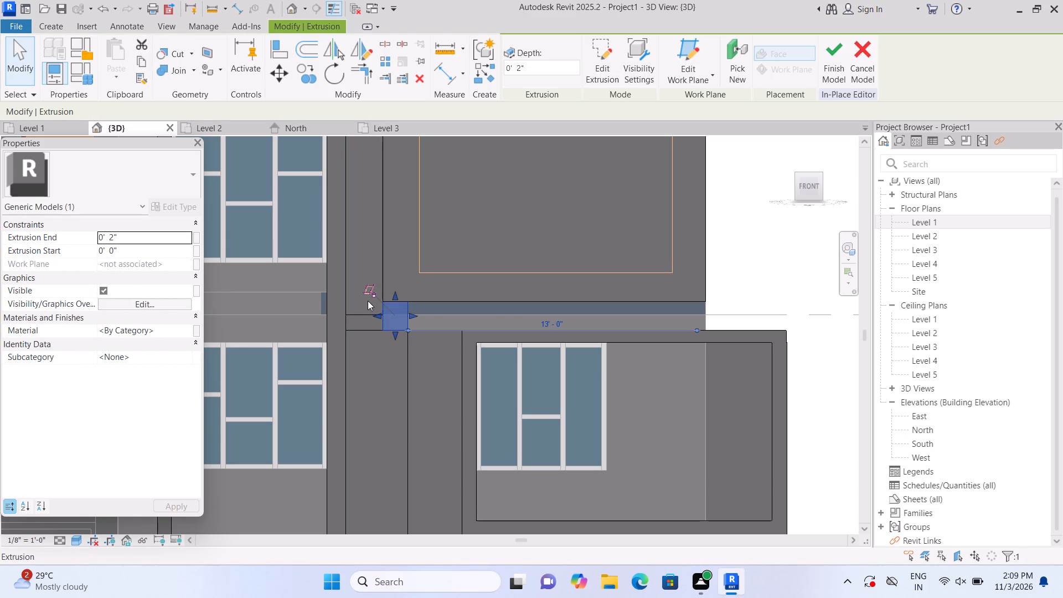
click(739, 255)
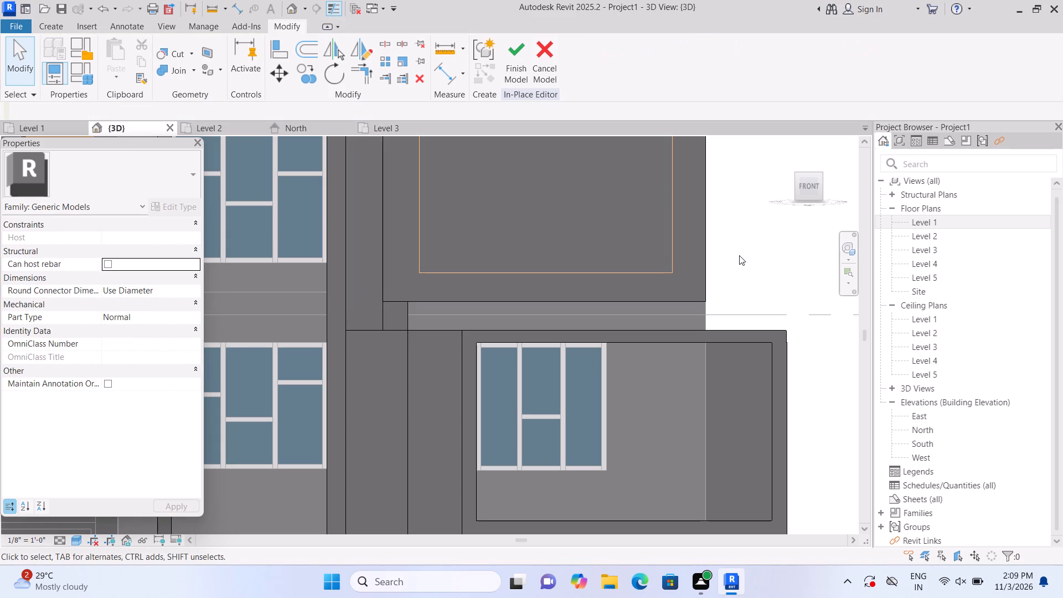
Examine the upper-floor projecting box and its void extrusion from the home isometric view.
click(785, 146)
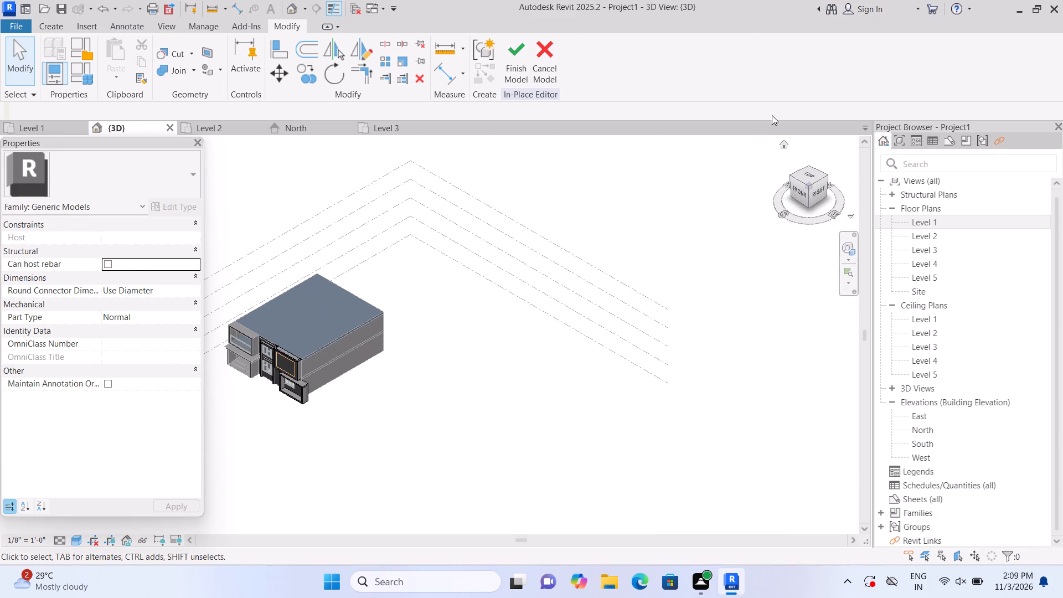
scroll(274, 382, up, 9)
middle_drag(282, 372, 324, 360)
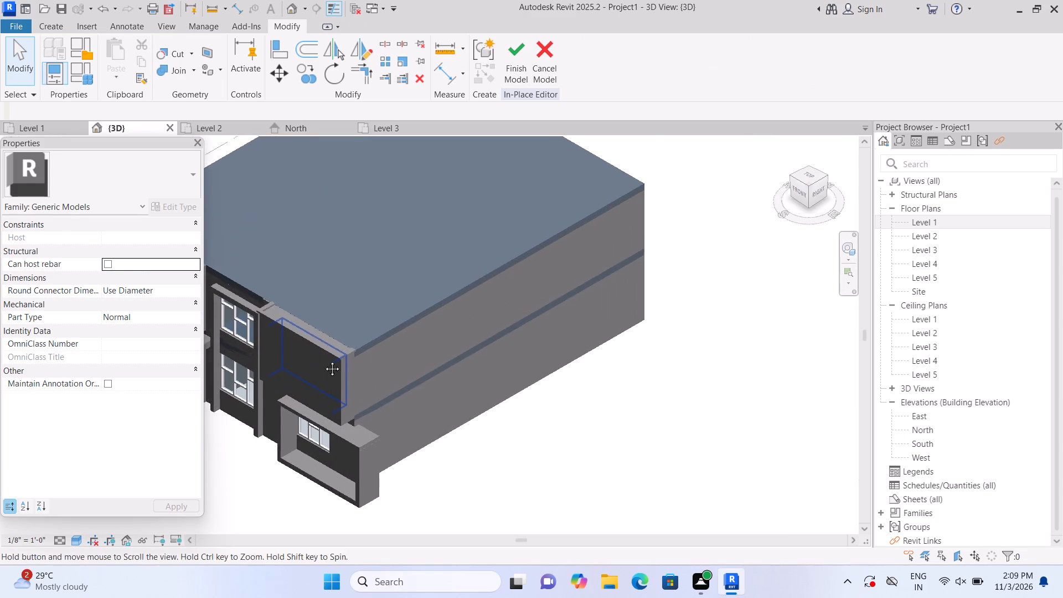
middle_drag(324, 360, 354, 355)
scroll(361, 375, up, 2)
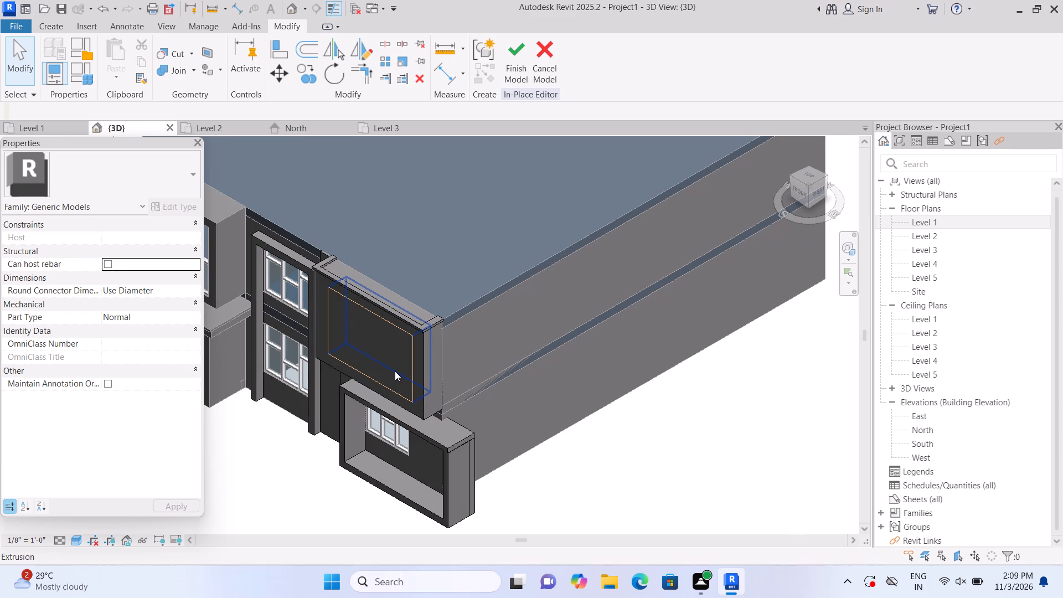
click(395, 371)
double_click(640, 441)
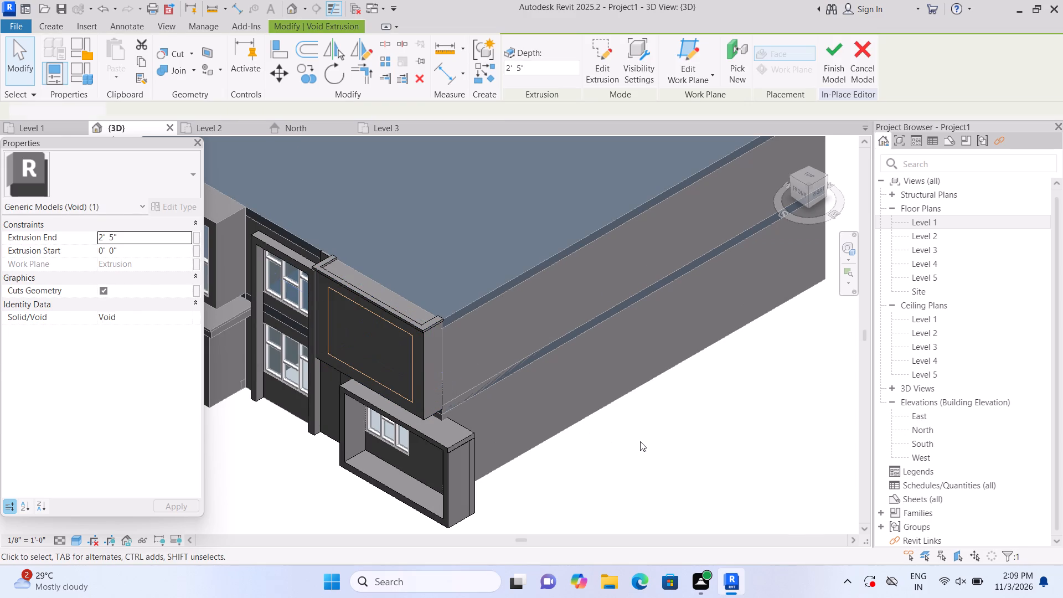
double_click(642, 437)
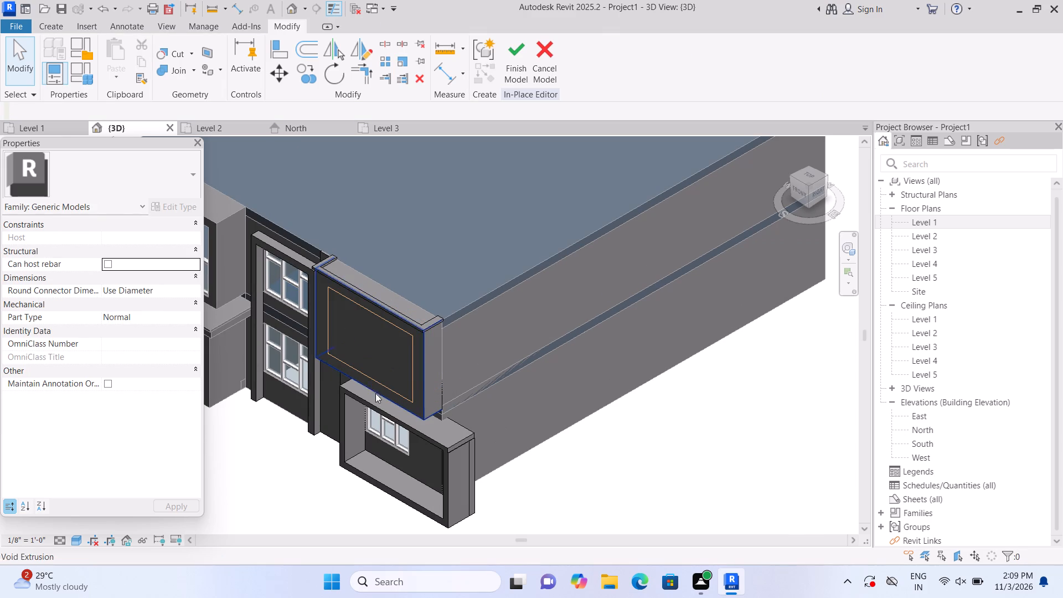
scroll(365, 366, up, 4)
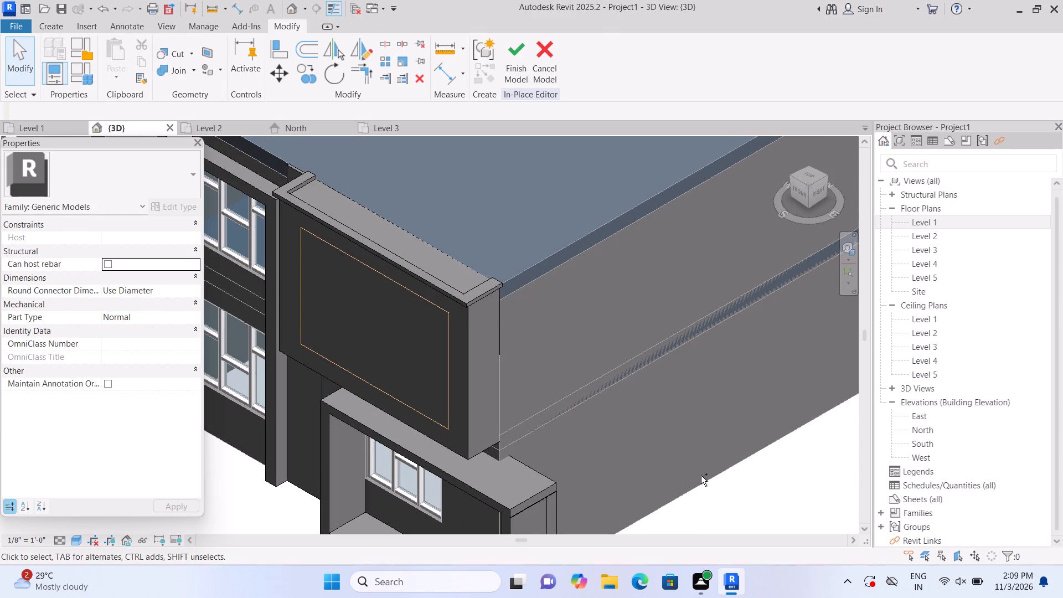
Undo the most recent in-place edits back to the open sketch of the 2" extrusion on the 9" wall.
key(ctrl+z)
scroll(702, 476, down, 10)
scroll(657, 487, up, 1)
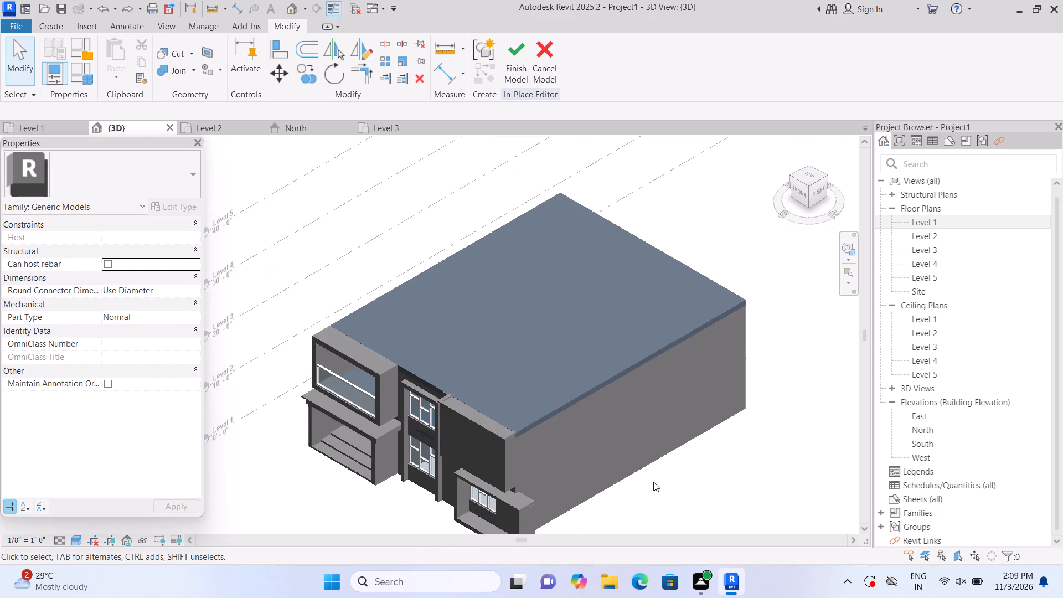
scroll(653, 482, up, 1)
middle_drag(647, 477, 658, 378)
scroll(598, 401, up, 2)
key(z)
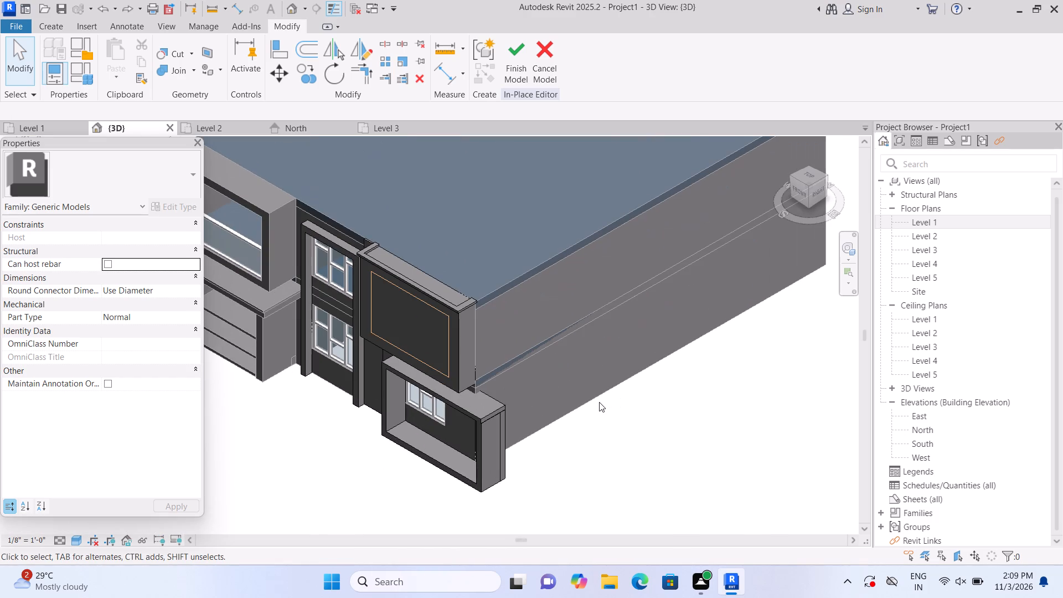
key(ctrl+z)
key(ctrl+z)
scroll(677, 371, down, 8)
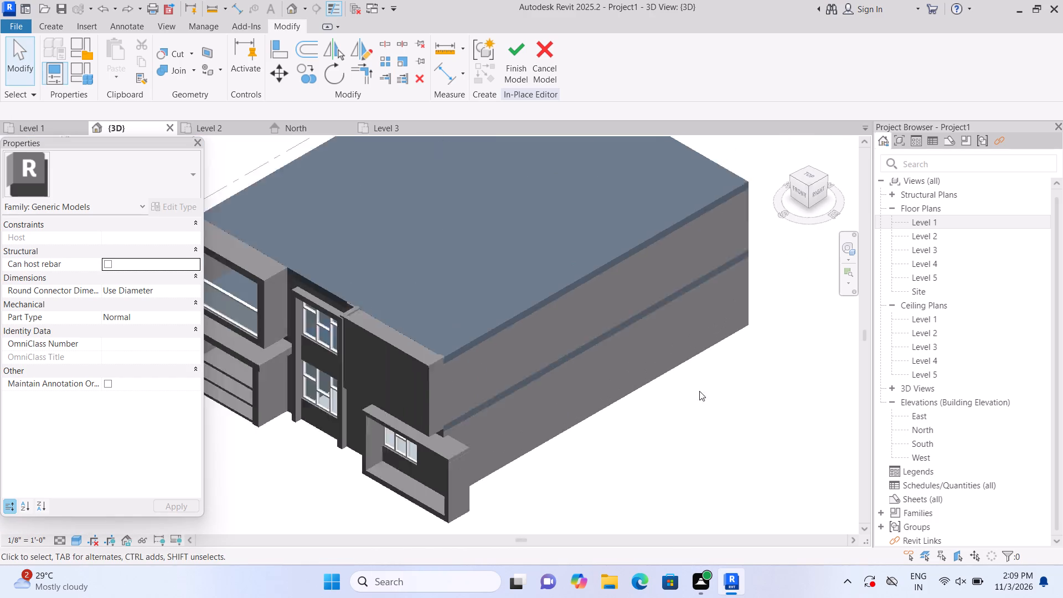
key(ctrl+z)
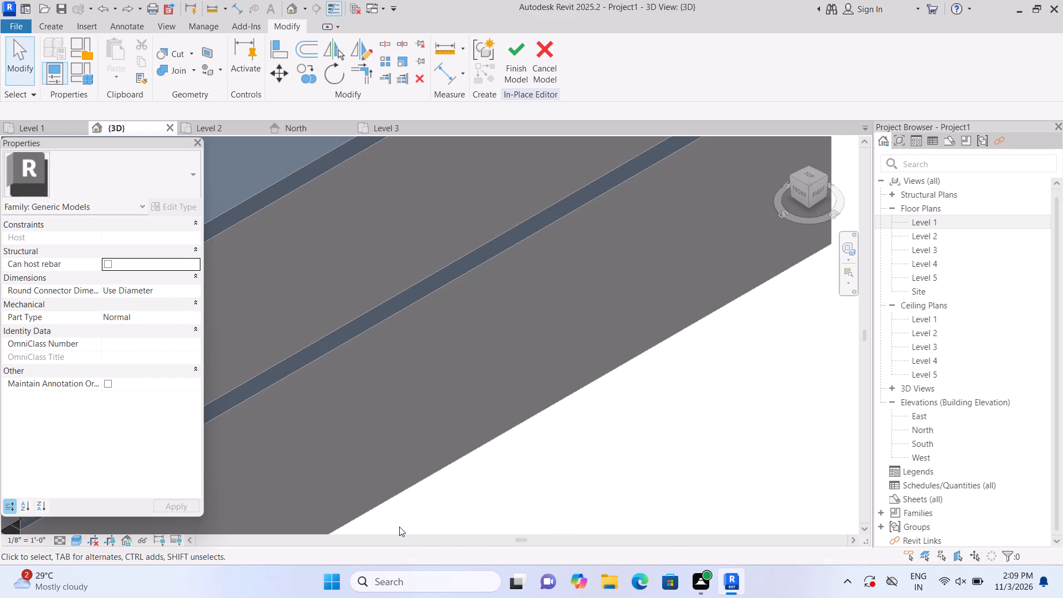
key(ctrl+z)
key(ctrl+z)
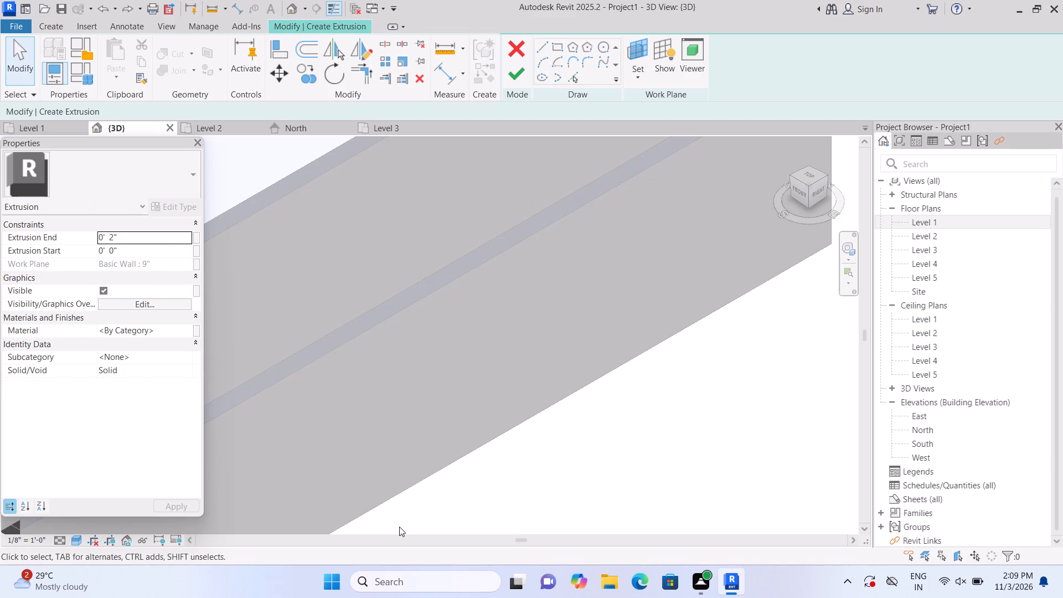
Try to finish the open 2" extrusion sketch, and discard that extrusion.
scroll(652, 308, down, 9)
scroll(480, 427, up, 1)
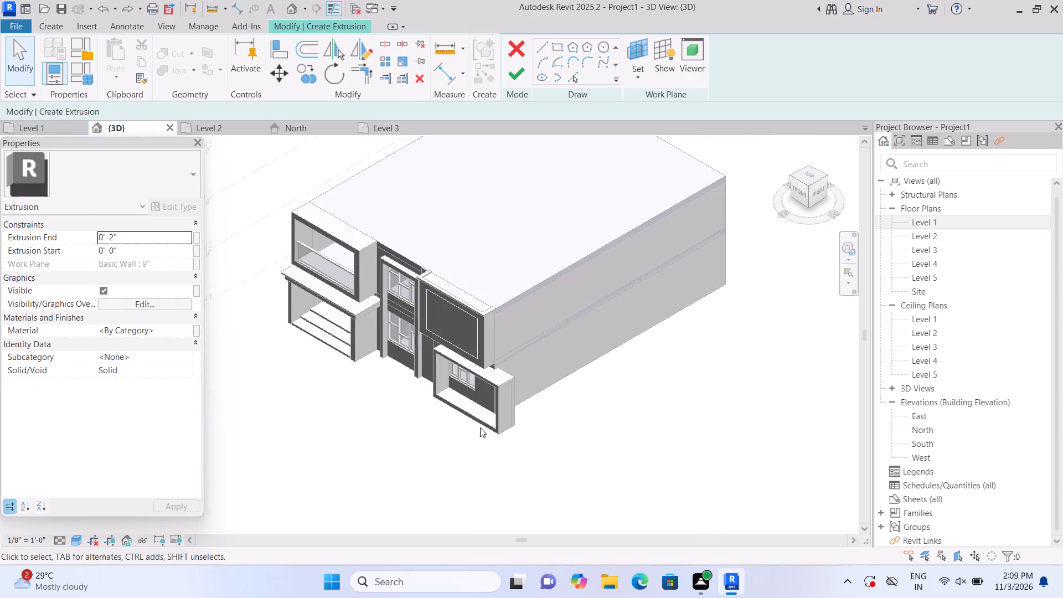
scroll(478, 427, up, 2)
click(456, 288)
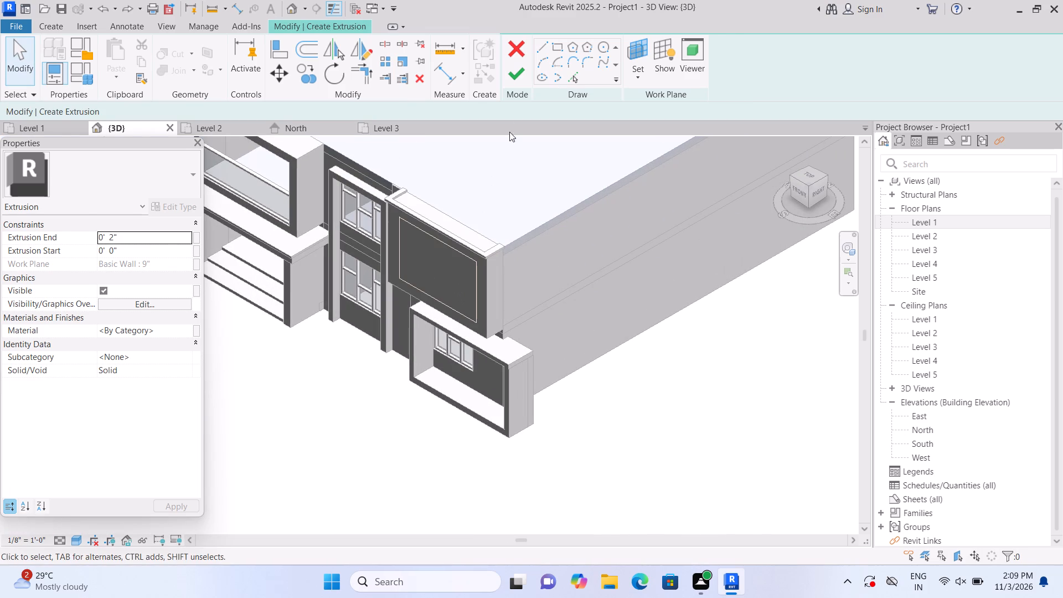
click(517, 80)
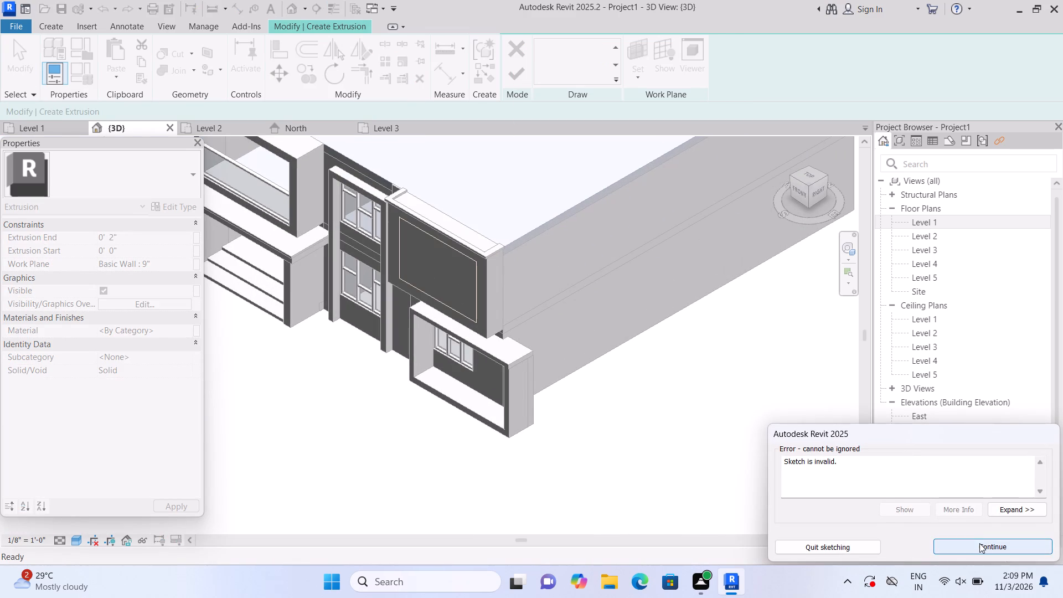
double_click(979, 543)
click(508, 49)
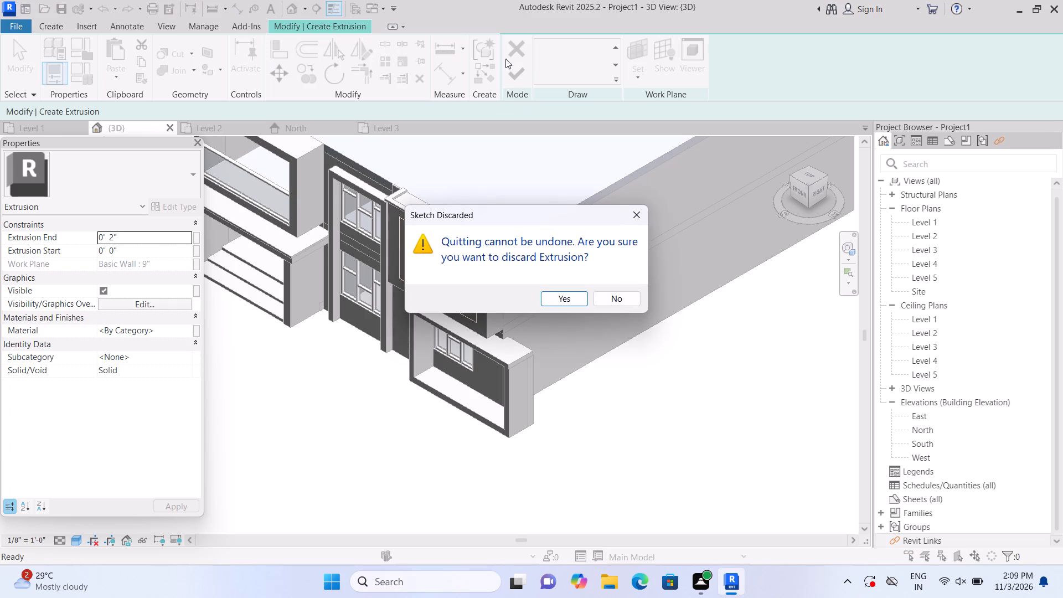
click(566, 296)
Examine the void extrusion inside the upper-floor projecting box.
scroll(517, 343, down, 6)
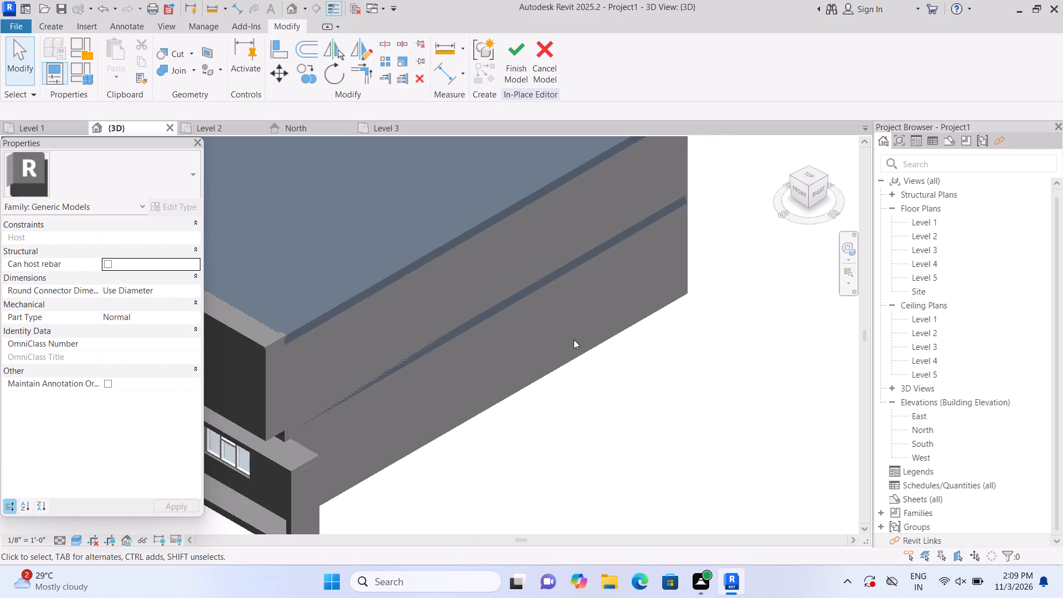
scroll(574, 339, down, 3)
middle_drag(318, 497, 407, 451)
scroll(394, 341, up, 7)
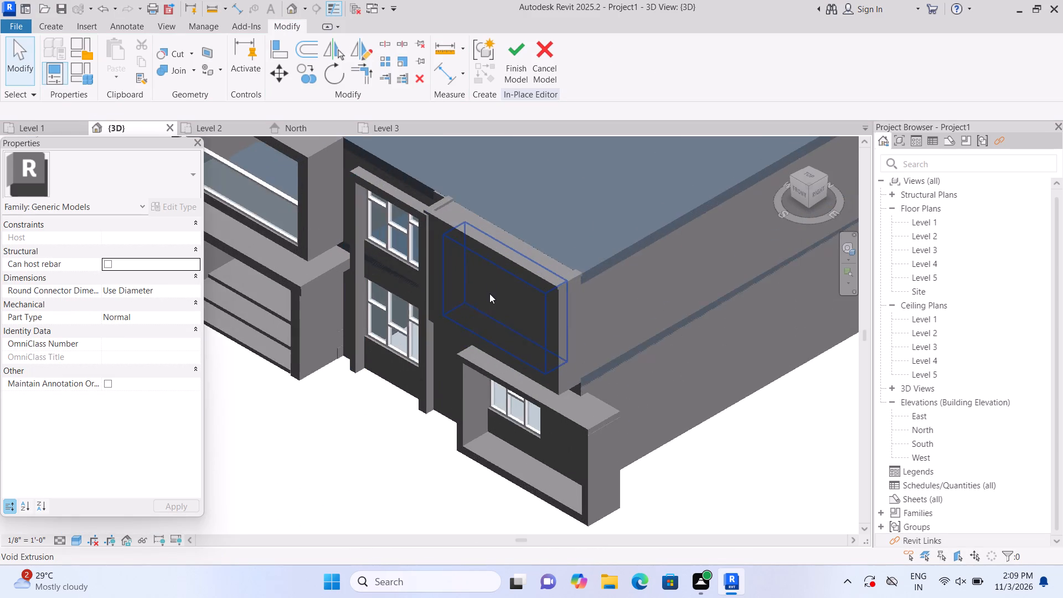
scroll(489, 293, up, 1)
click(508, 302)
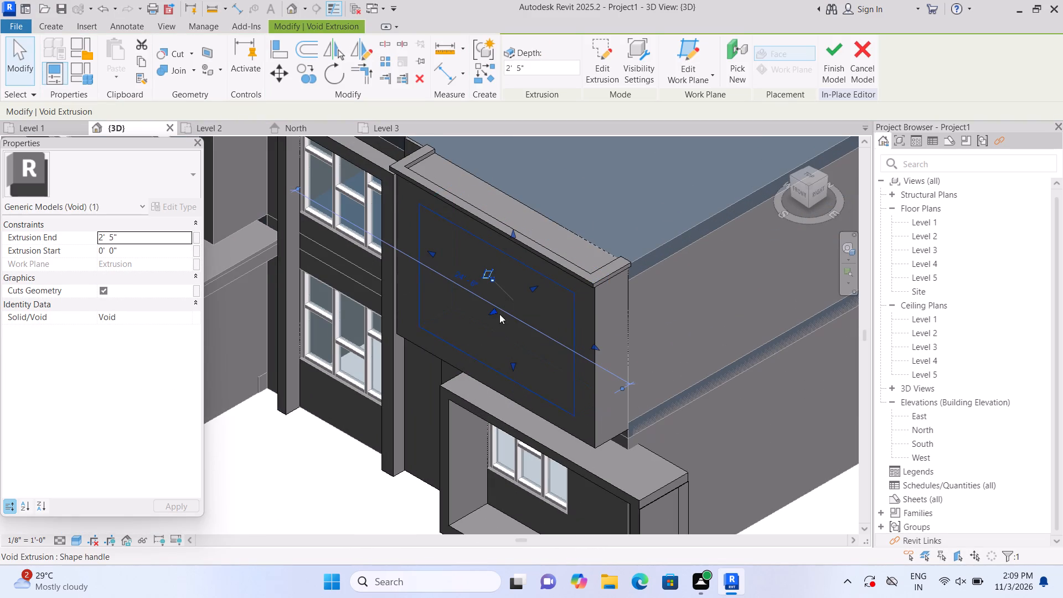
double_click(331, 457)
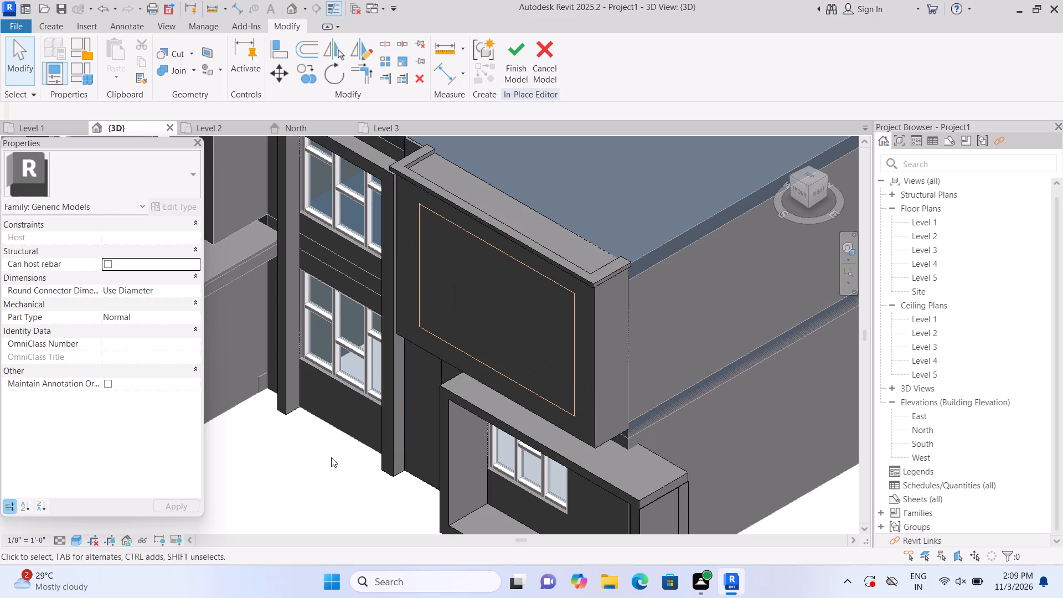
click(512, 273)
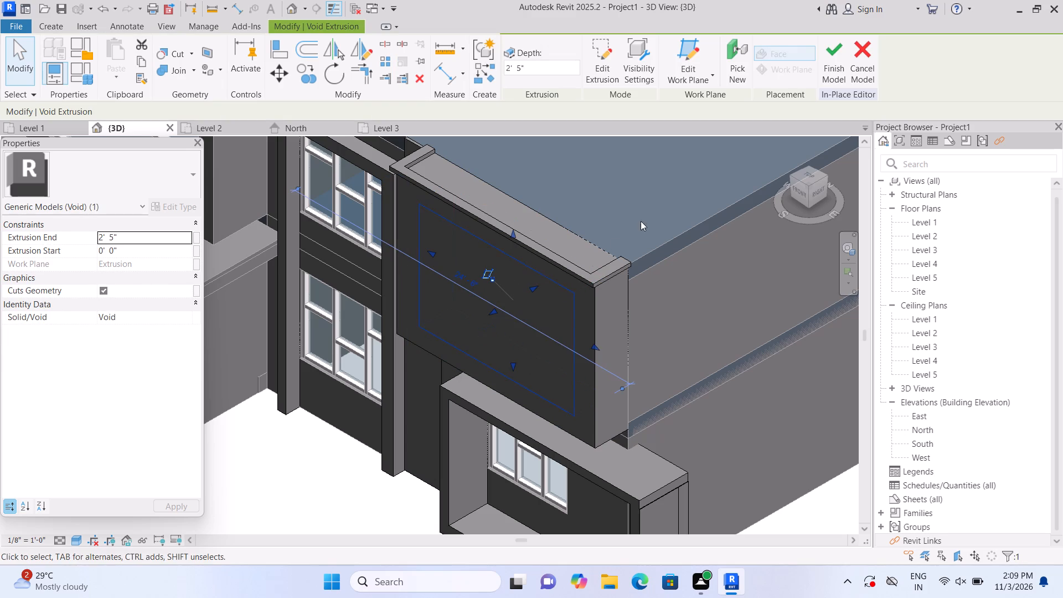
click(222, 514)
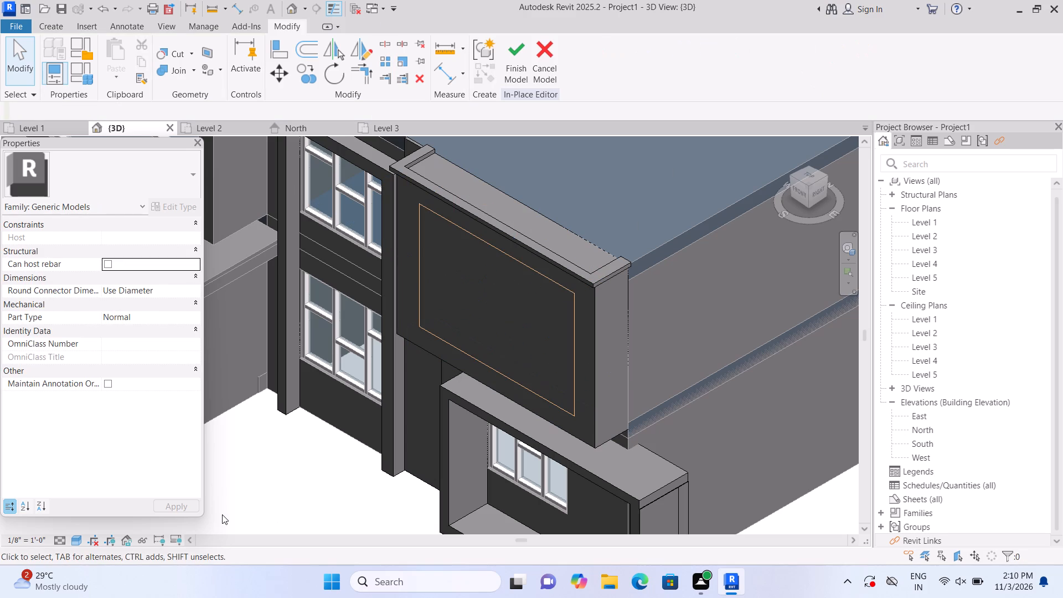
Undo further in-place edits back to the sketch of the 2" vertical strip beside the ground-floor window's projecting box.
key(ctrl+z)
key(ctrl+z)
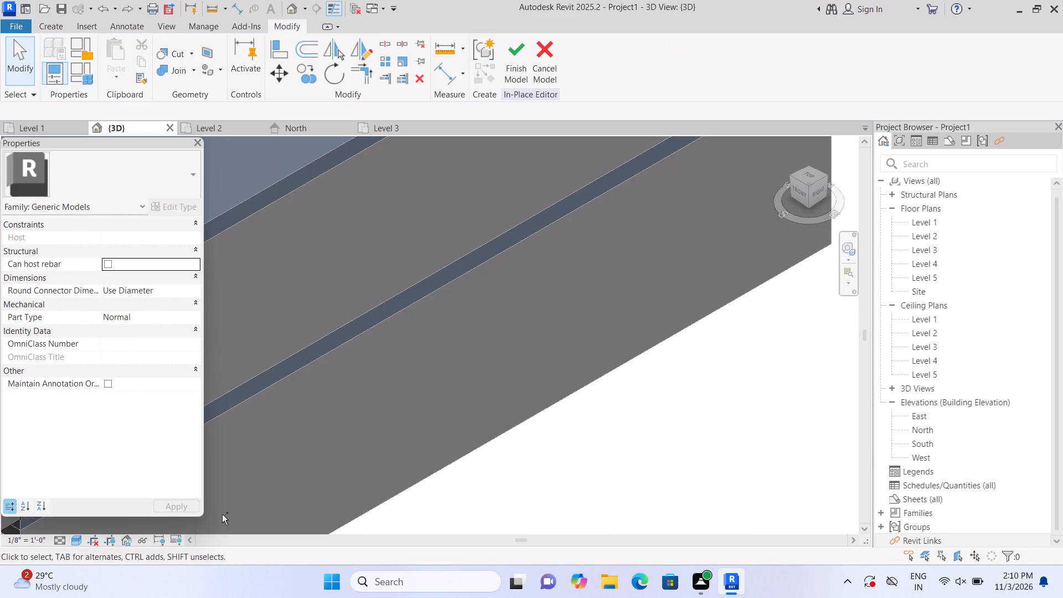
key(ctrl+z)
key(ctrl+z)
key(ctrl+z)
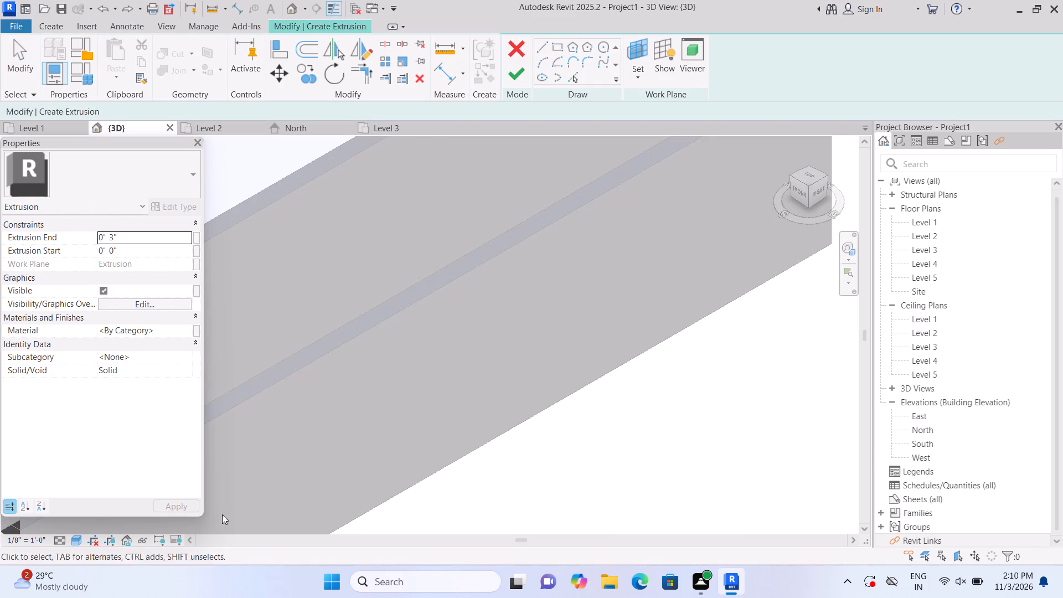
key(ctrl+z)
key(ctrl+z)
key(ctrl+z)
scroll(400, 499, down, 8)
middle_drag(427, 501, 571, 408)
scroll(290, 537, up, 2)
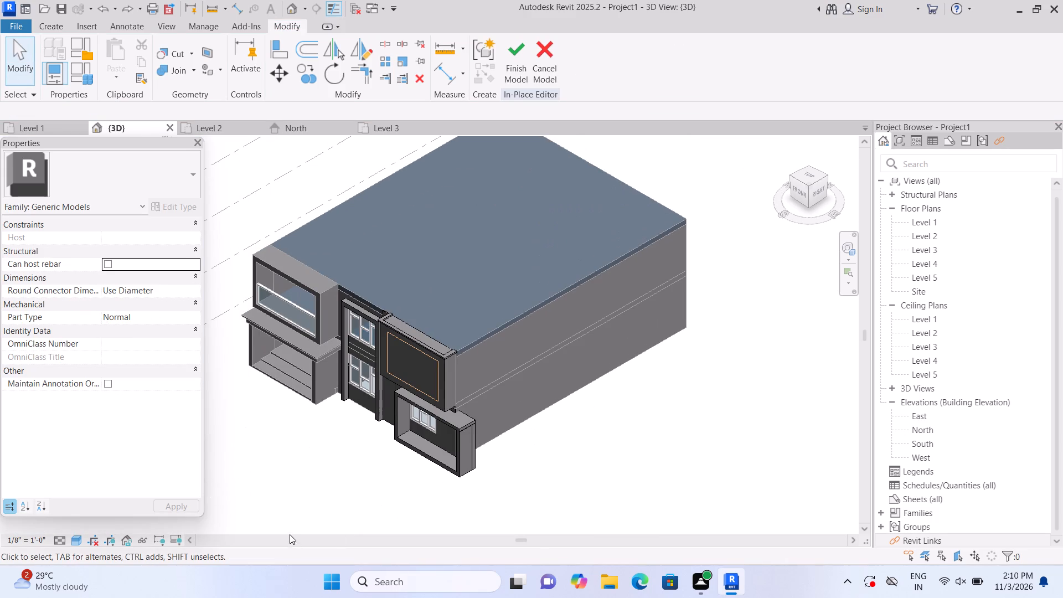
scroll(296, 529, up, 1)
key(ctrl+z)
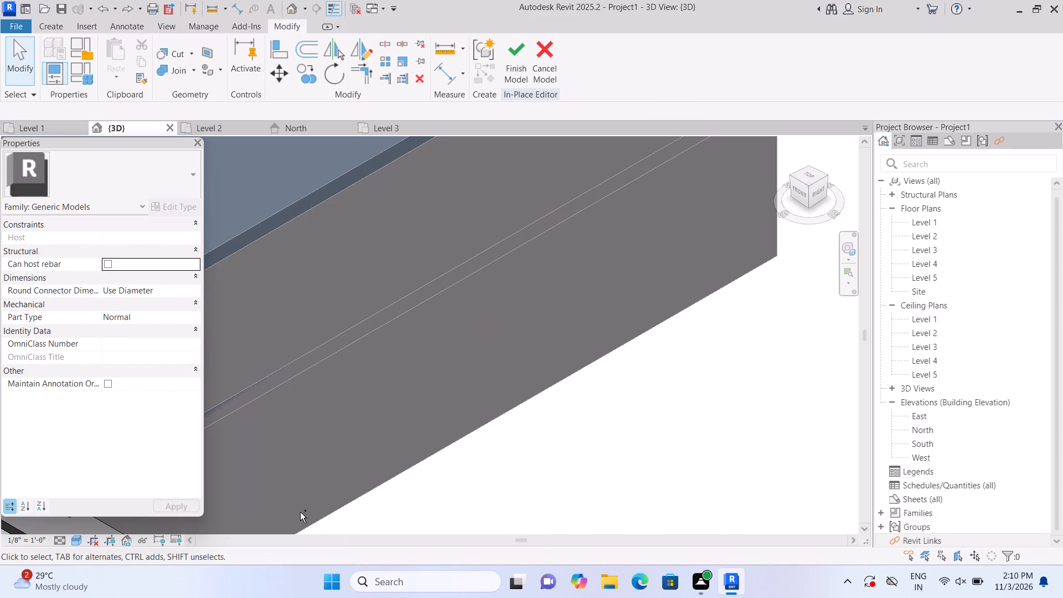
key(ctrl+z)
key(z)
key(ctrl+z)
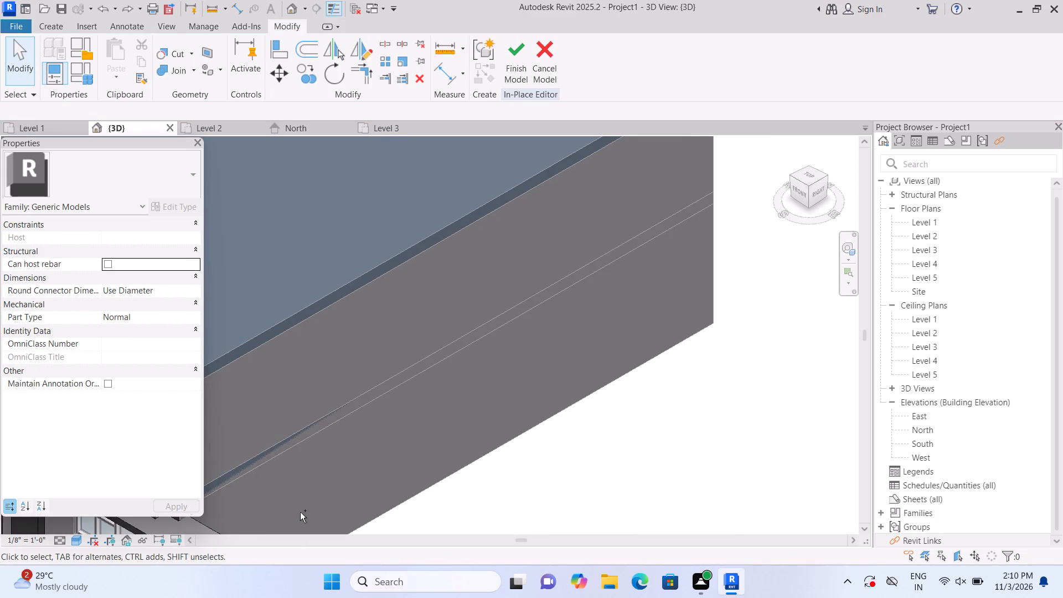
key(ctrl+z)
key(ctrl+z)
key(ctrl+z)
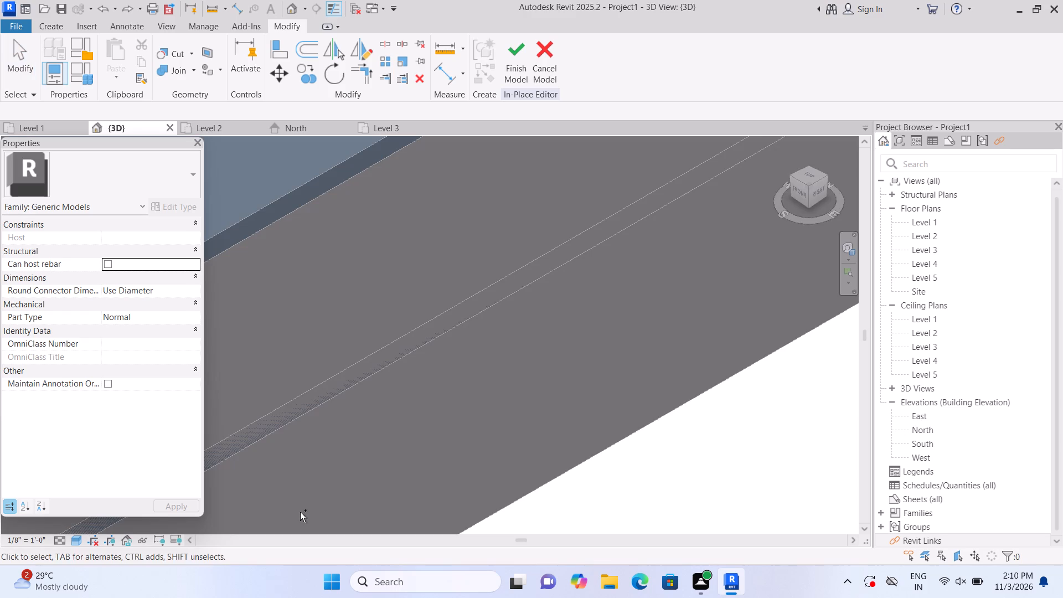
key(ctrl+z)
key(ctrl+z)
Finish the 2" vertical strip sketch at the side of the ground-floor projecting box and delete the resulting extrusion.
scroll(396, 462, down, 12)
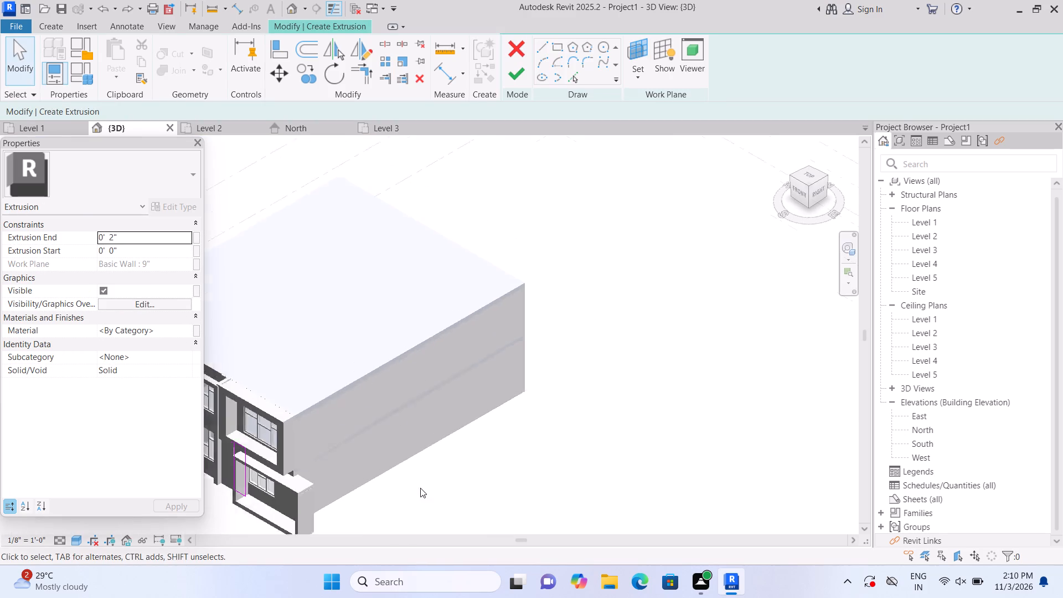
middle_drag(278, 494, 380, 435)
scroll(372, 439, up, 6)
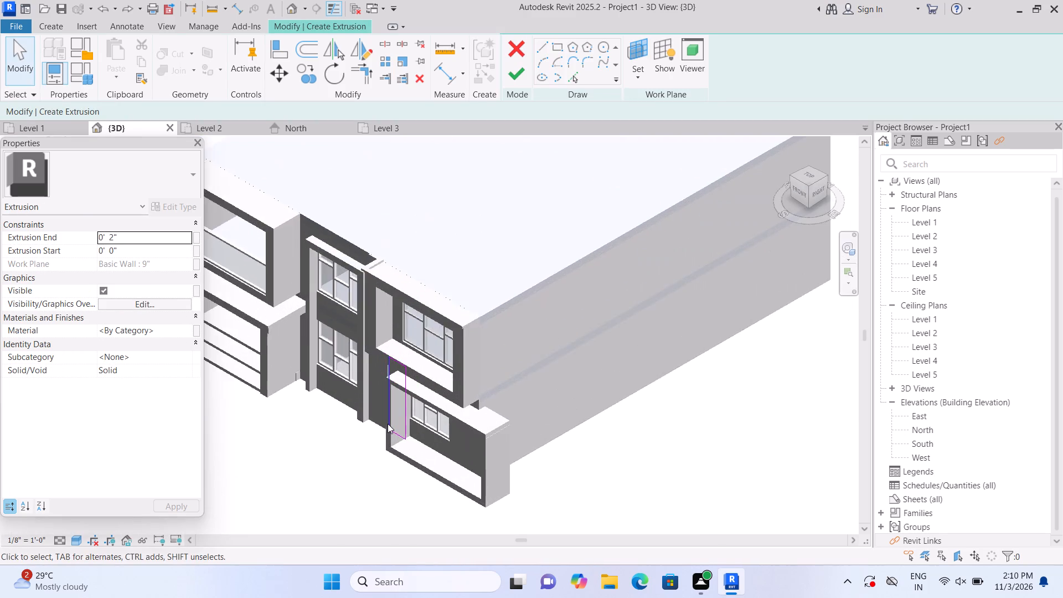
scroll(388, 424, up, 5)
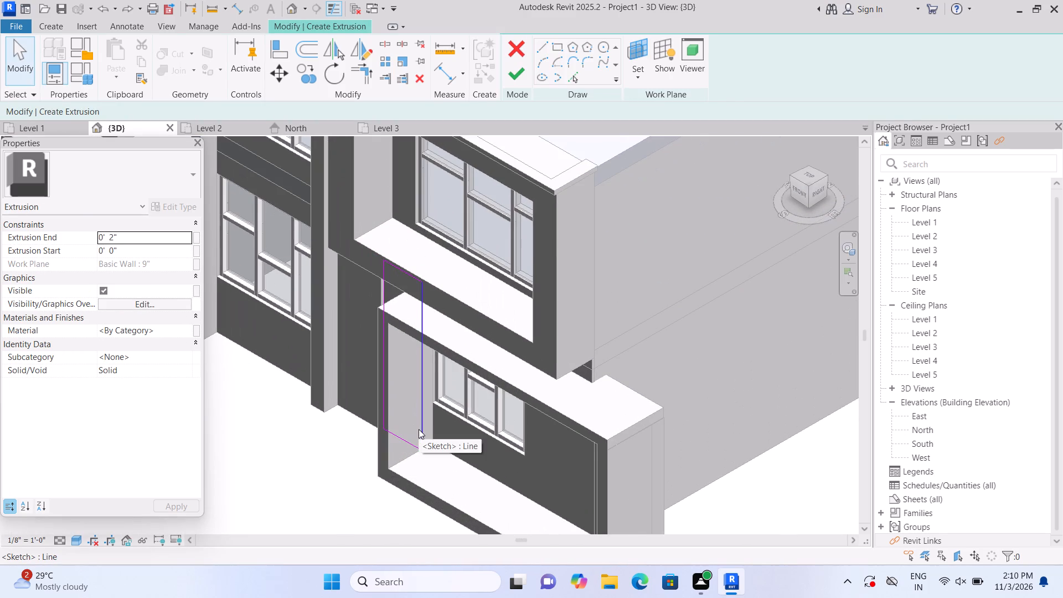
scroll(419, 429, up, 1)
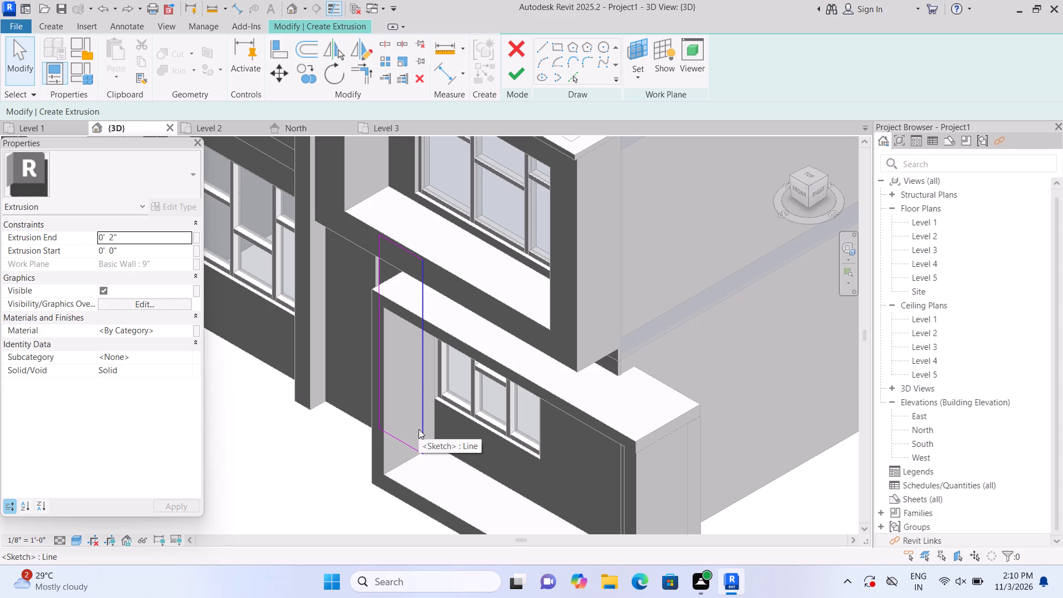
click(419, 429)
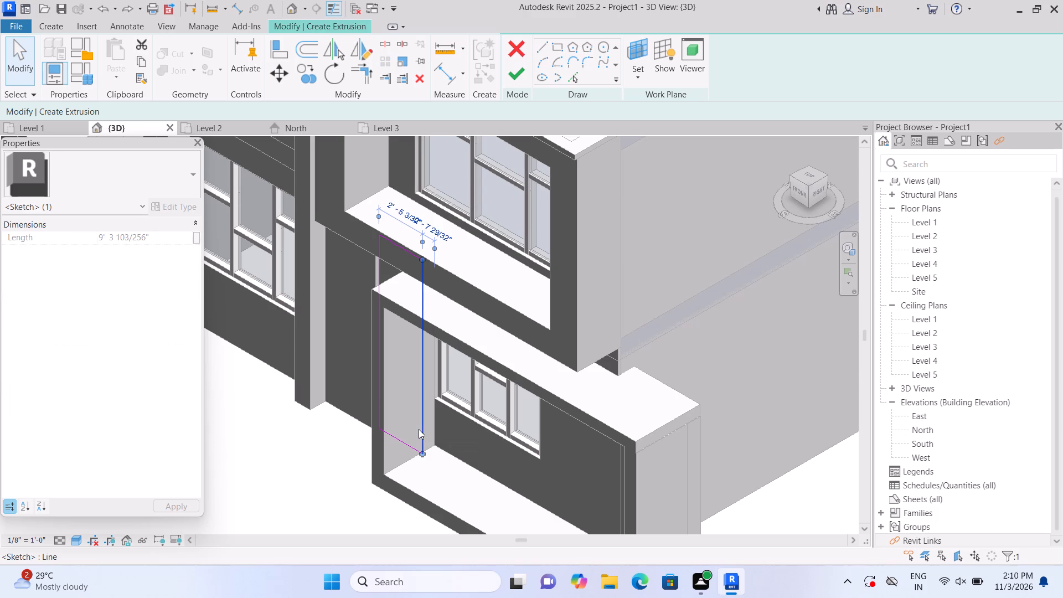
double_click(512, 78)
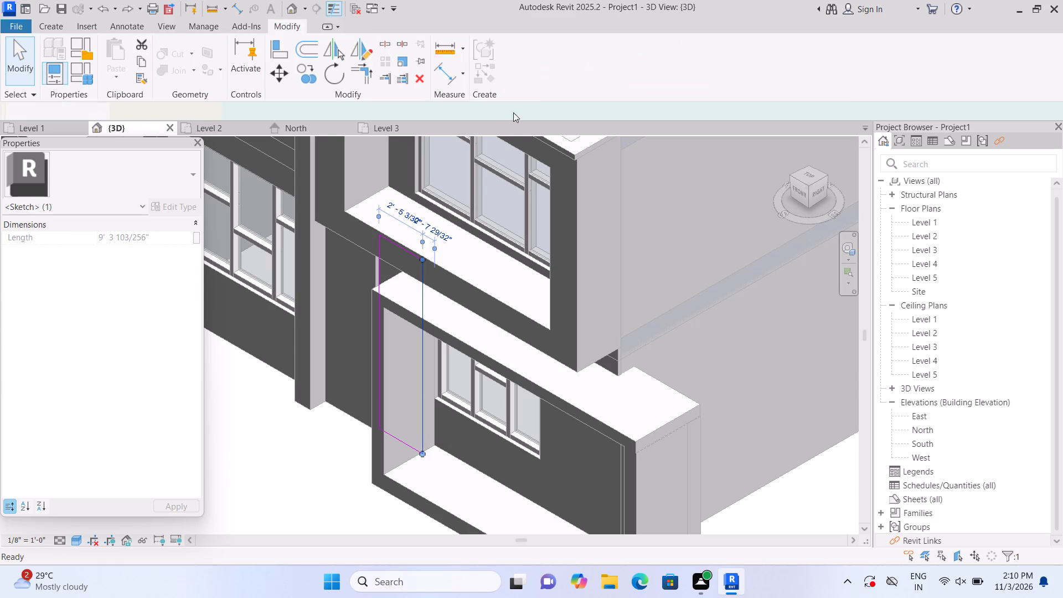
key(Delete)
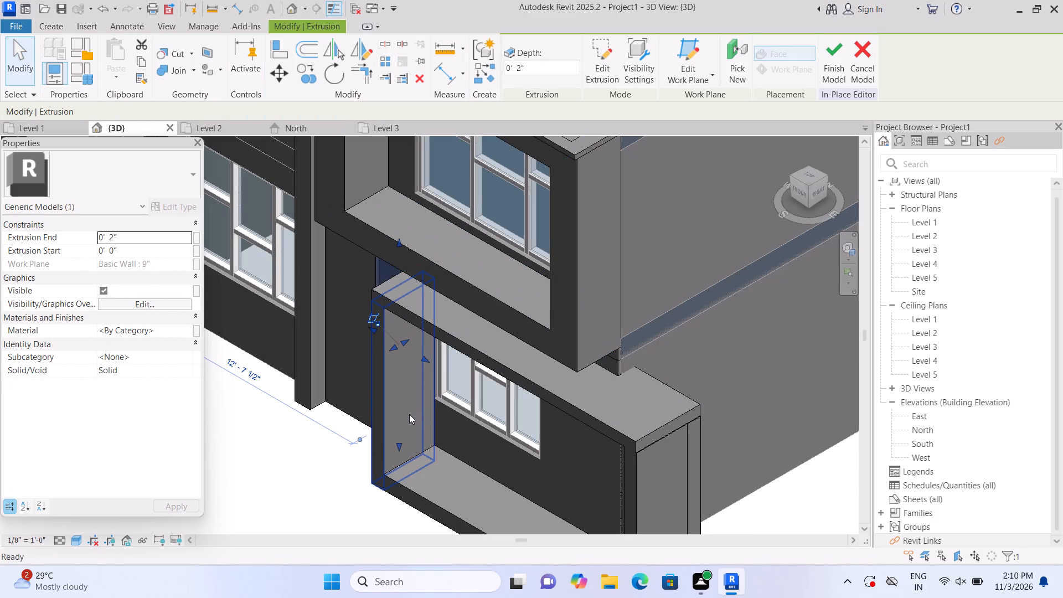
Delete the extrusion on the front wall directly beneath the upper-floor projecting box, and face the facade from the front.
scroll(244, 483, down, 2)
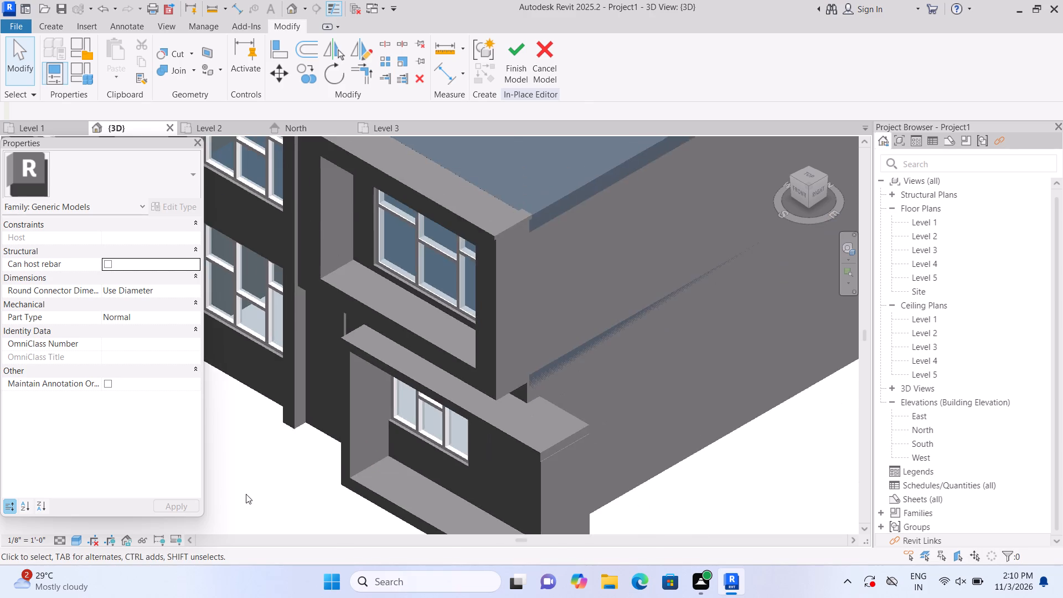
scroll(248, 498, down, 2)
shift+middle_drag(215, 494, 241, 395)
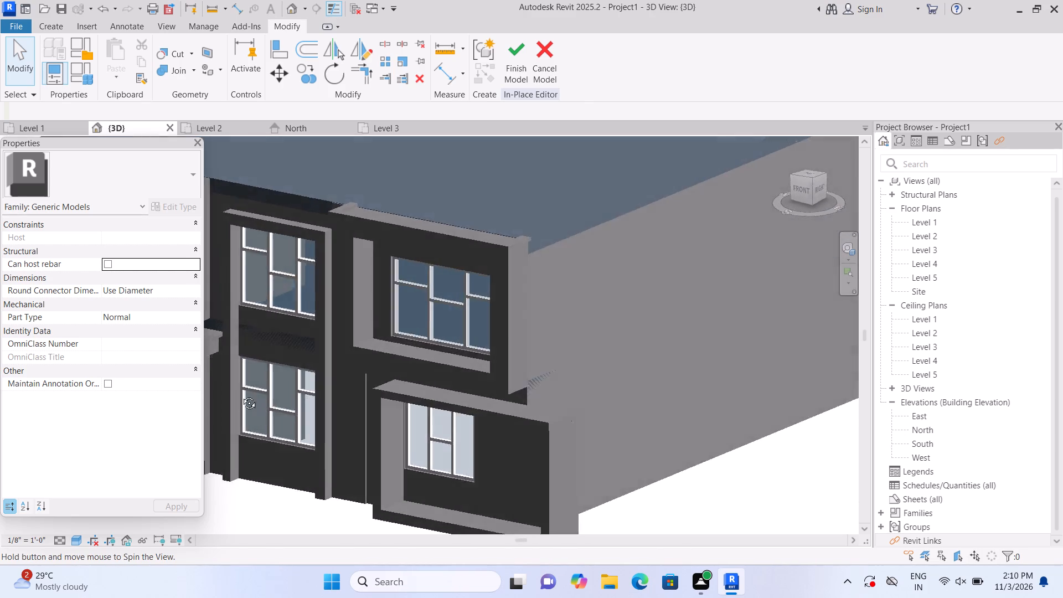
shift+middle_drag(241, 395, 374, 399)
middle_drag(71, 333, 63, 327)
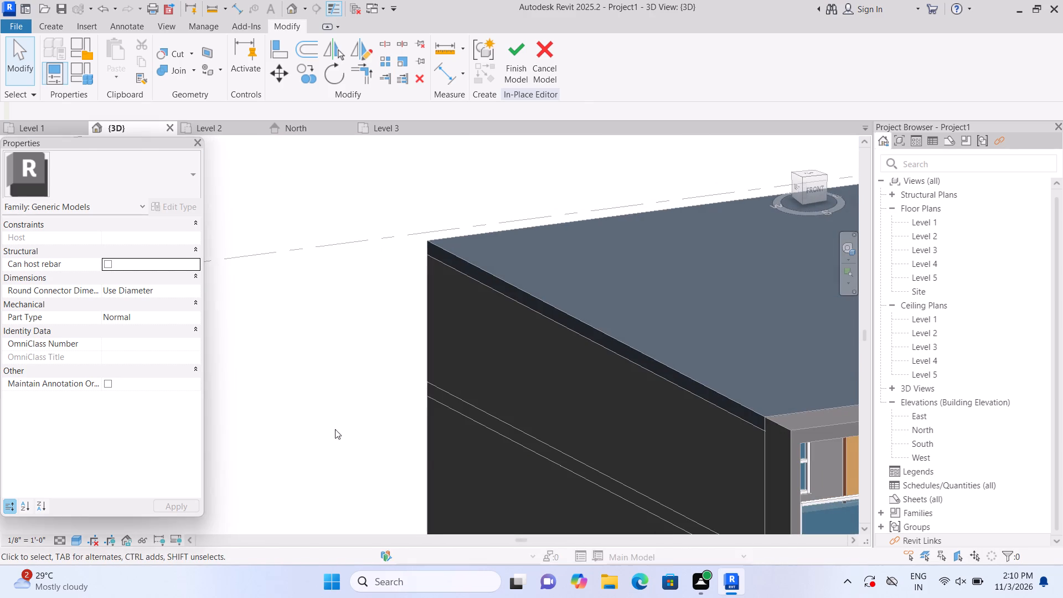
middle_drag(405, 458, 127, 281)
scroll(559, 434, down, 2)
middle_drag(740, 432, 493, 436)
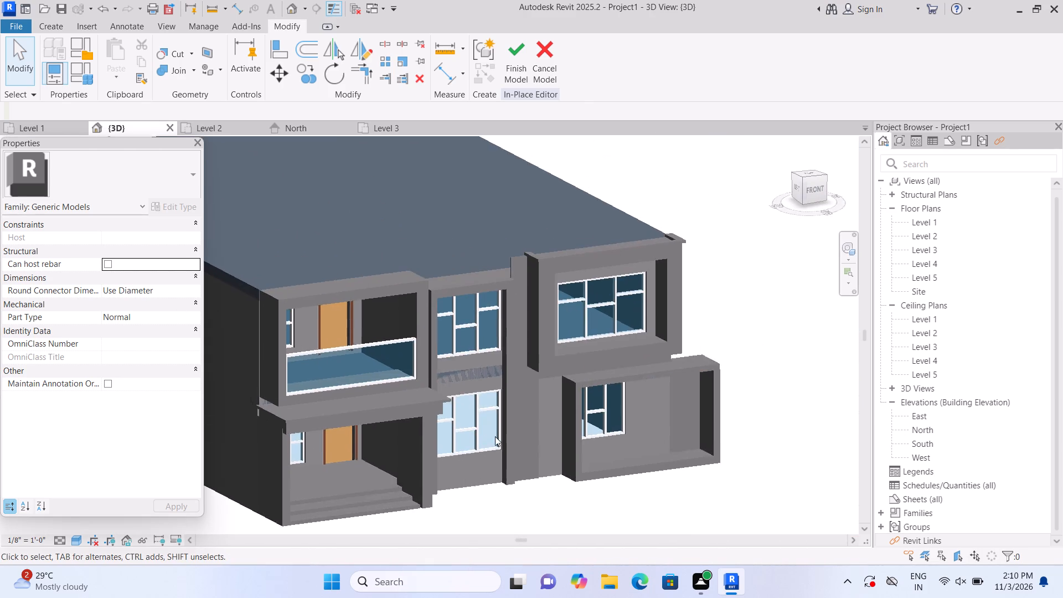
scroll(607, 417, up, 3)
scroll(553, 395, up, 3)
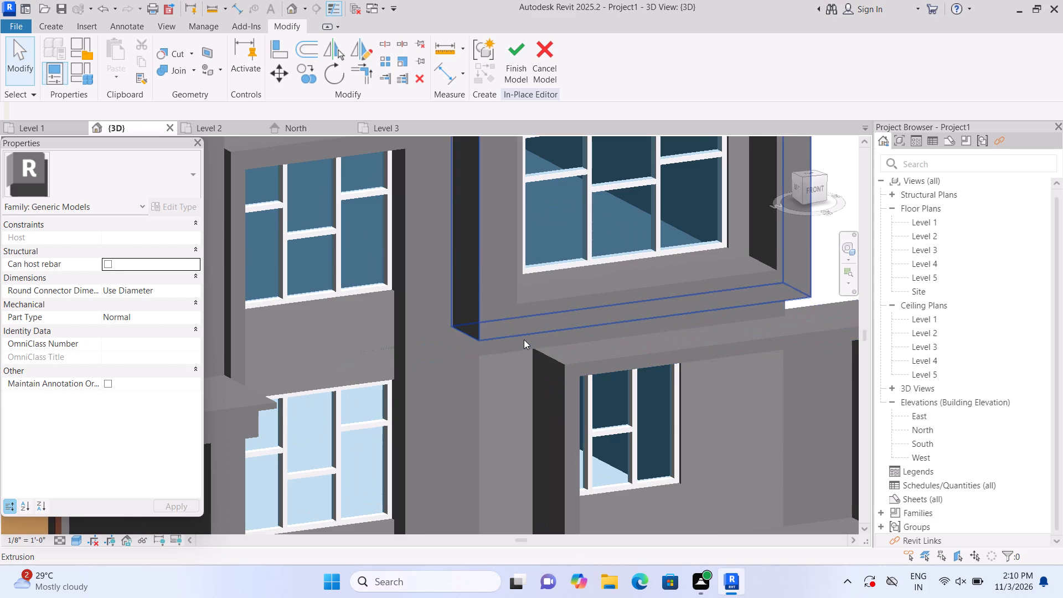
click(527, 350)
key(Delete)
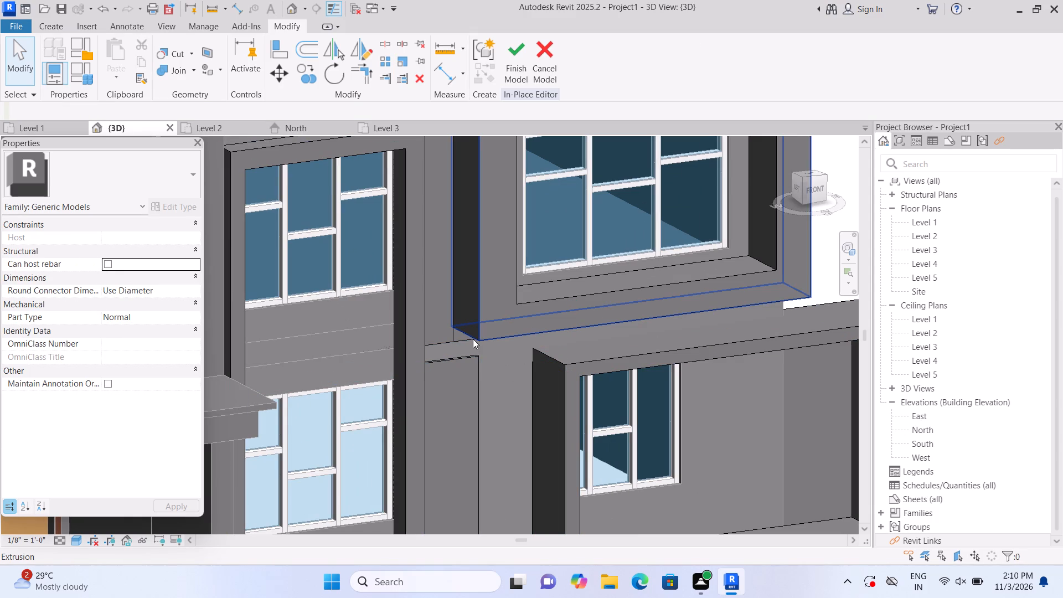
click(815, 190)
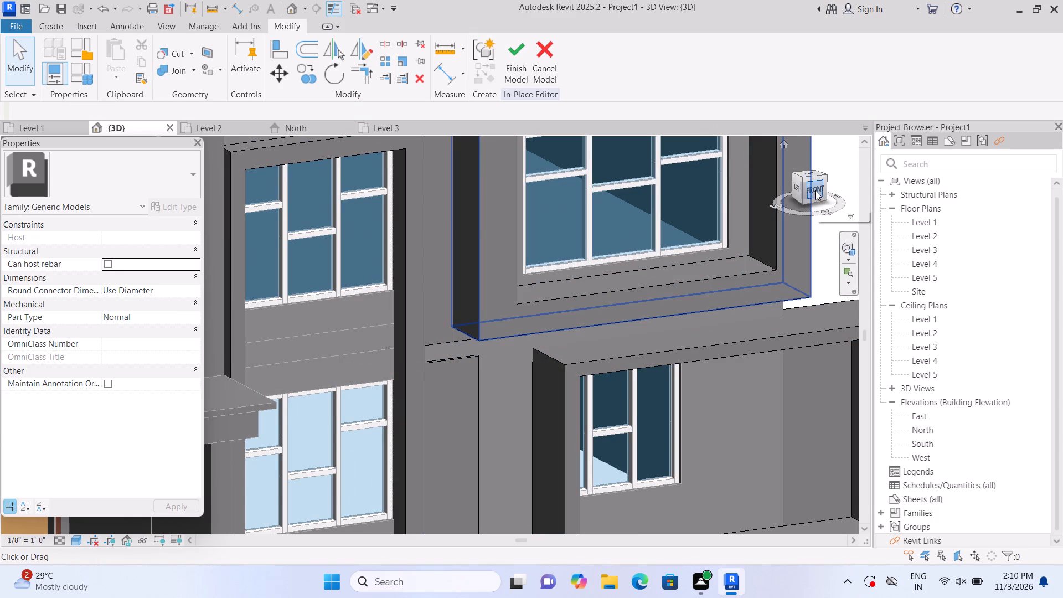
Delete the narrow horizontal extrusion running along the underside of the upper-floor projecting box.
scroll(298, 405, up, 5)
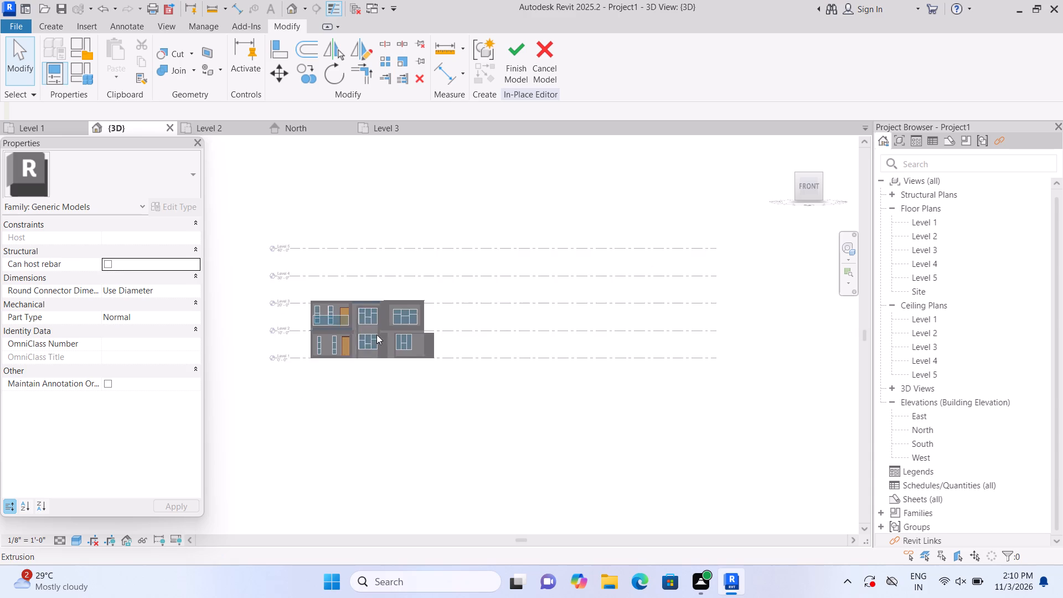
scroll(376, 334, up, 1)
scroll(433, 317, up, 13)
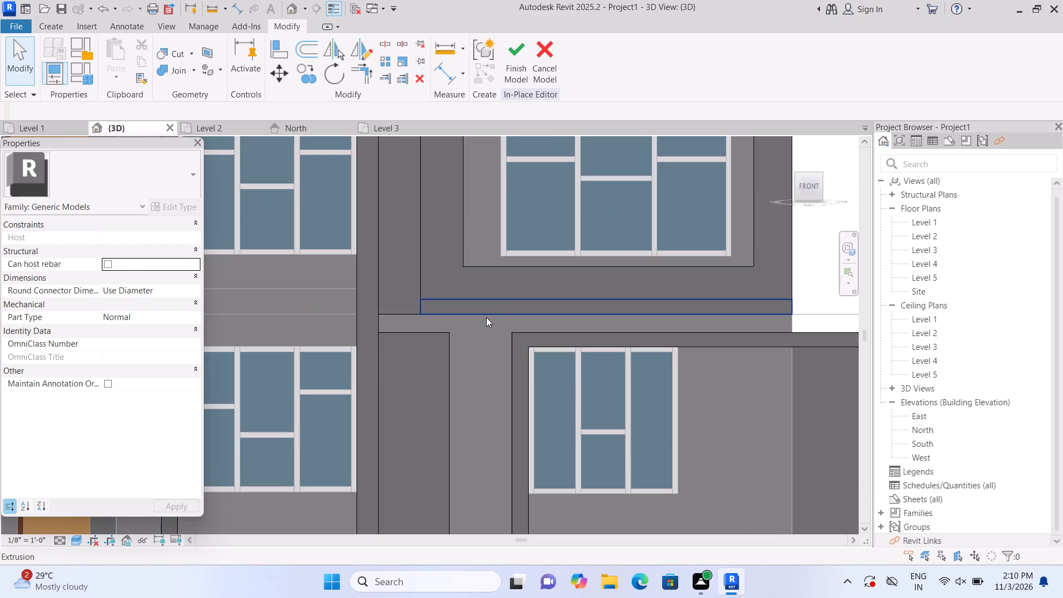
click(509, 305)
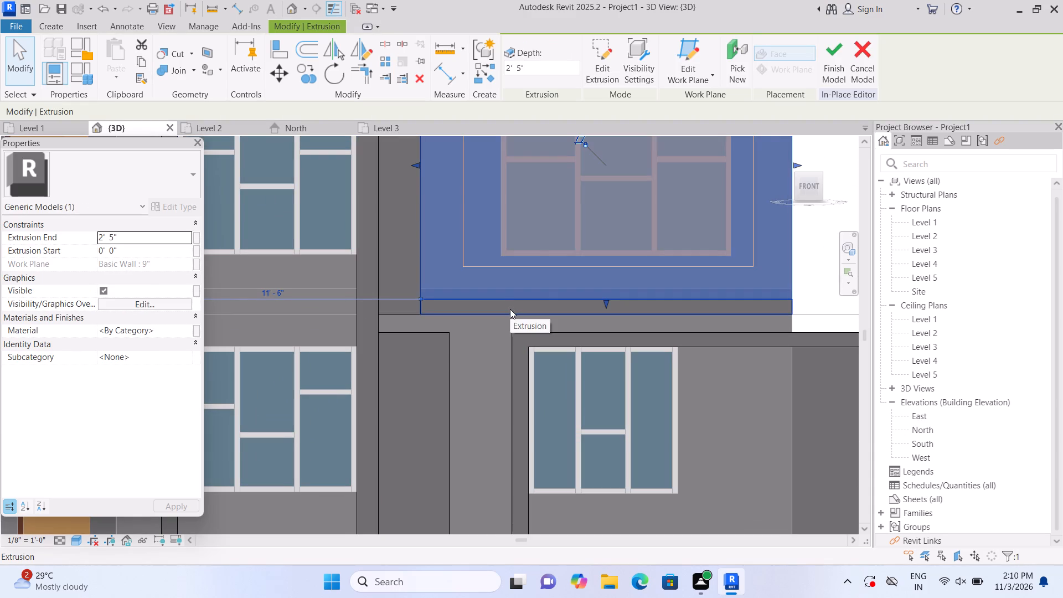
key(Escape)
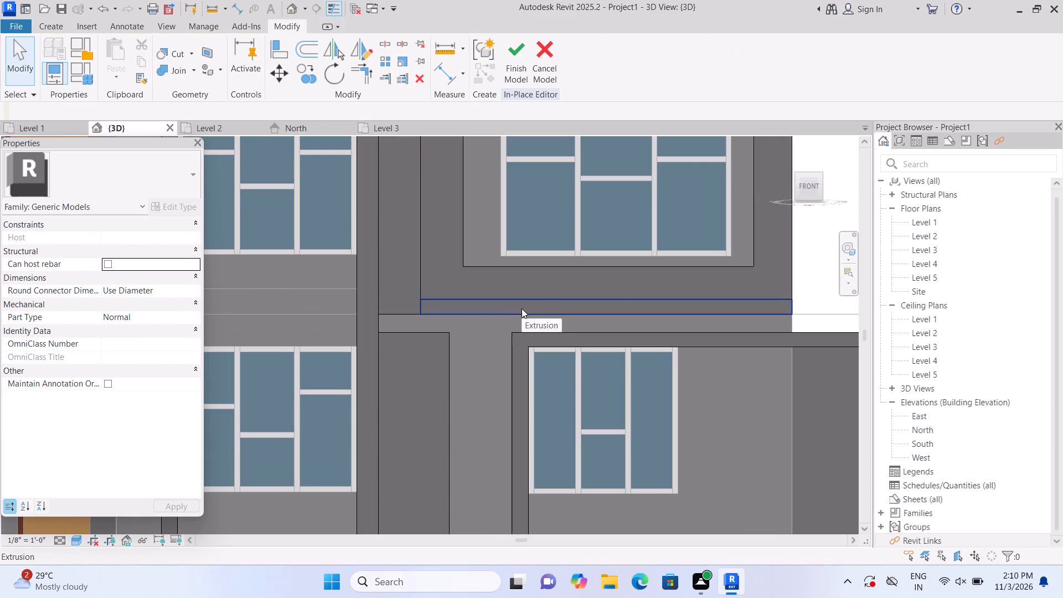
click(522, 309)
key(Delete)
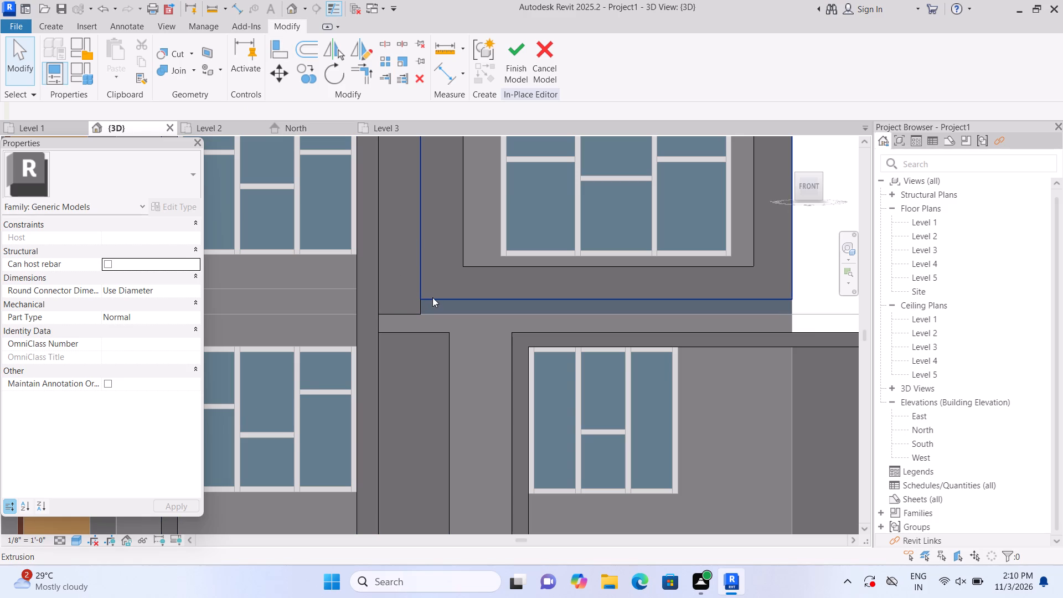
Stretch the bottom of the 2" vertical strip beside the upper-floor box down to meet the top of the wider ground-floor strip.
click(405, 307)
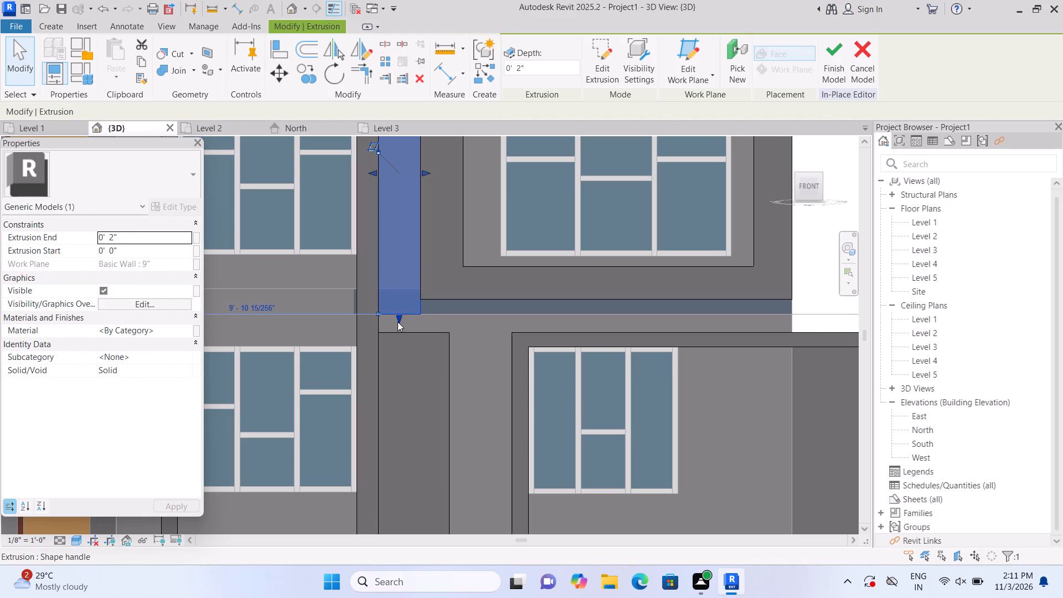
drag(399, 317, 403, 328)
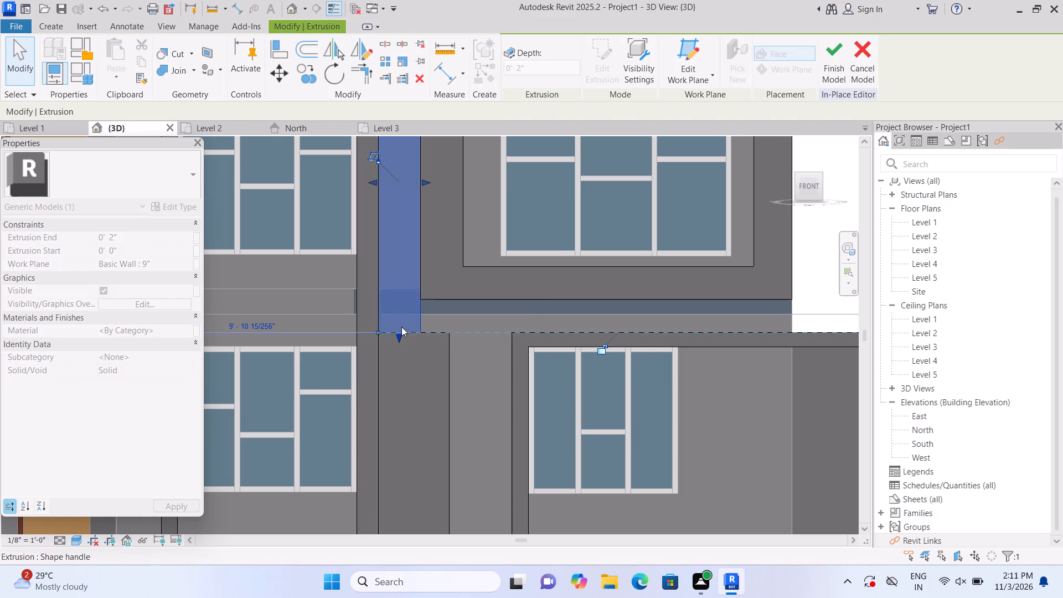
key(Escape)
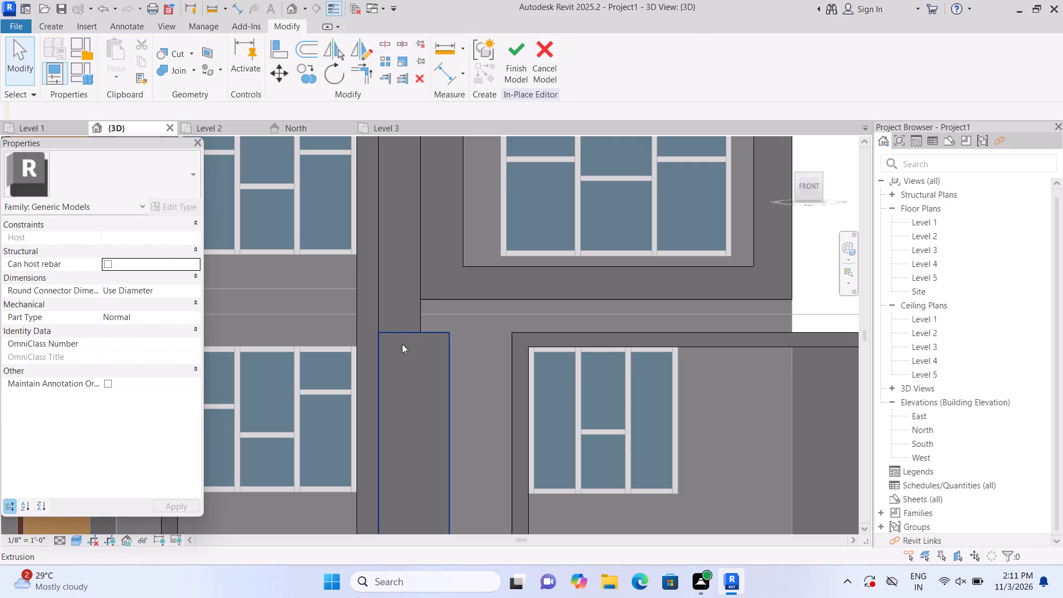
Join the geometry of the lengthened upper vertical strip with the wider ground-floor strip below it.
click(192, 66)
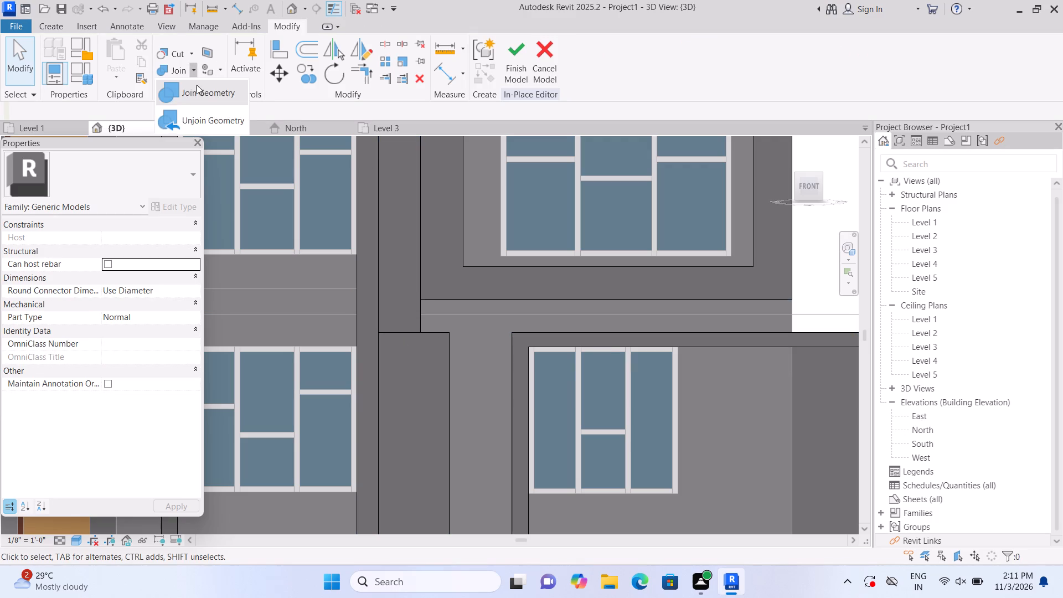
click(197, 86)
click(398, 271)
click(401, 349)
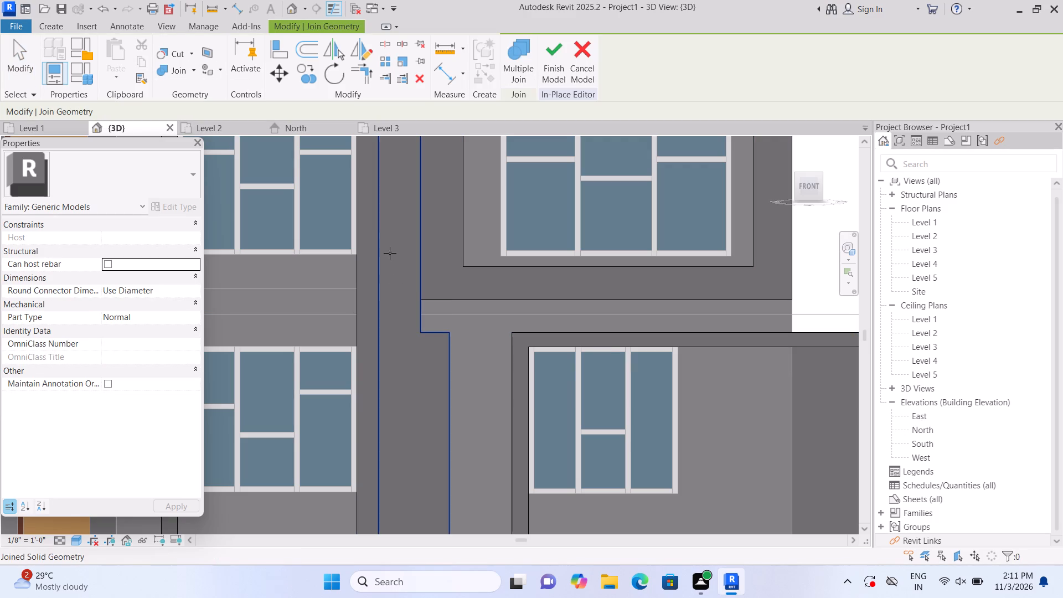
Extrude a 2" deep rectangle about 1'-1 1/2" by 1'-4" on the front wall, filling the notch under the upper box's corner.
click(44, 23)
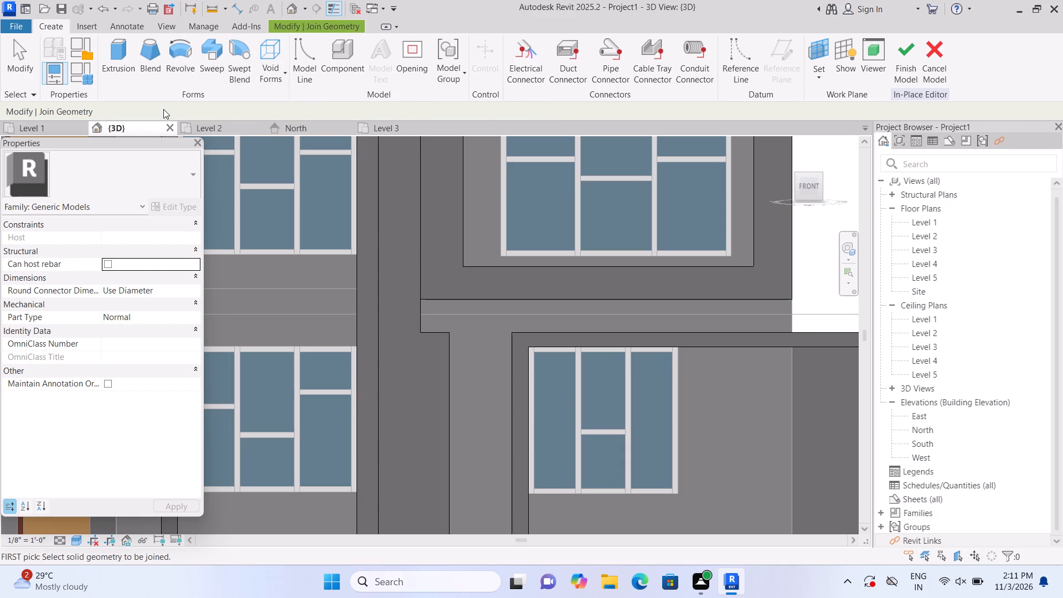
click(125, 69)
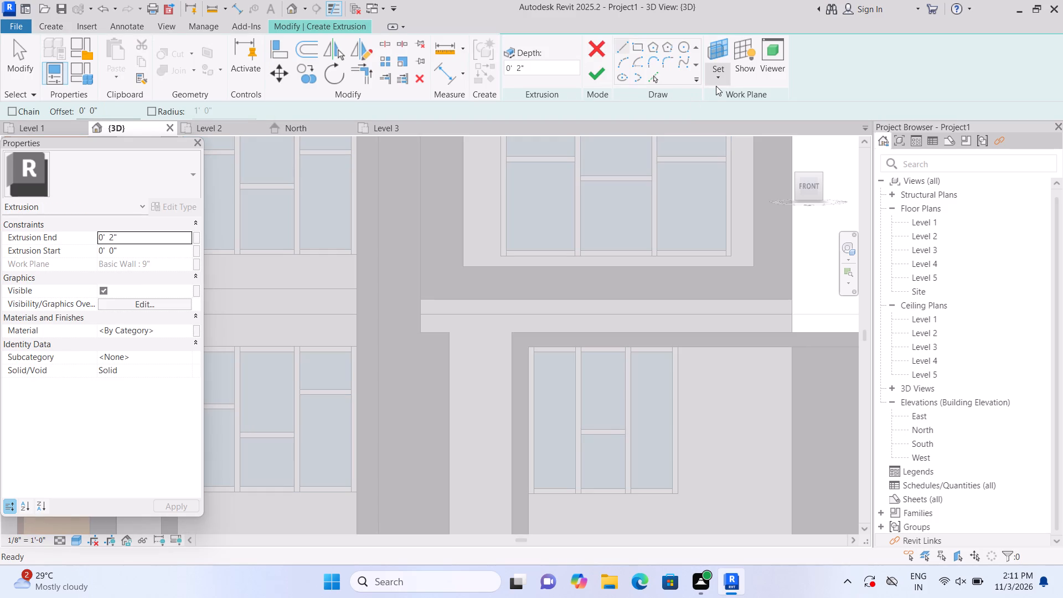
click(716, 86)
click(741, 138)
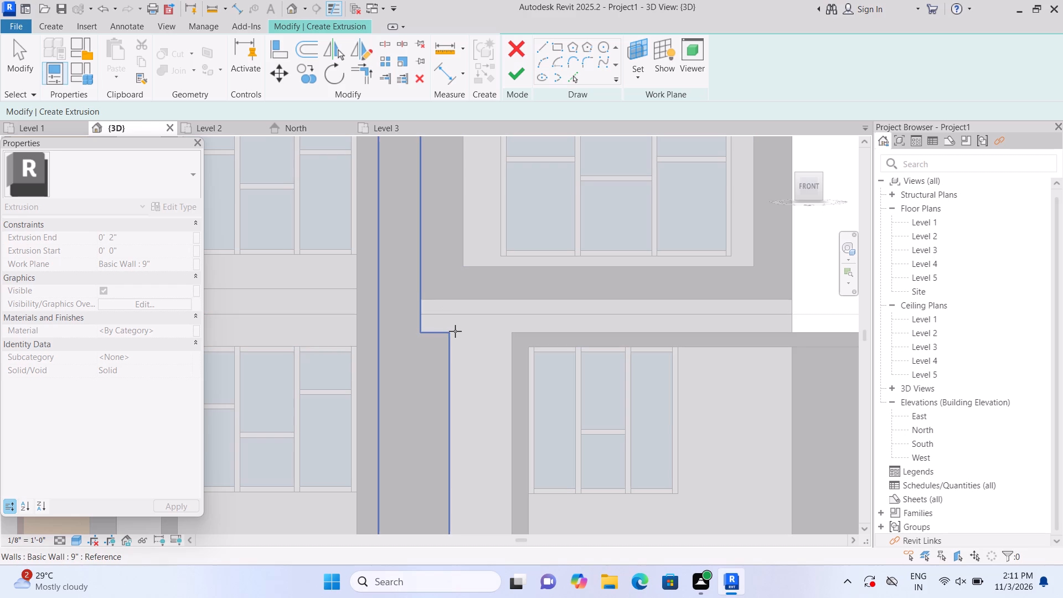
click(468, 337)
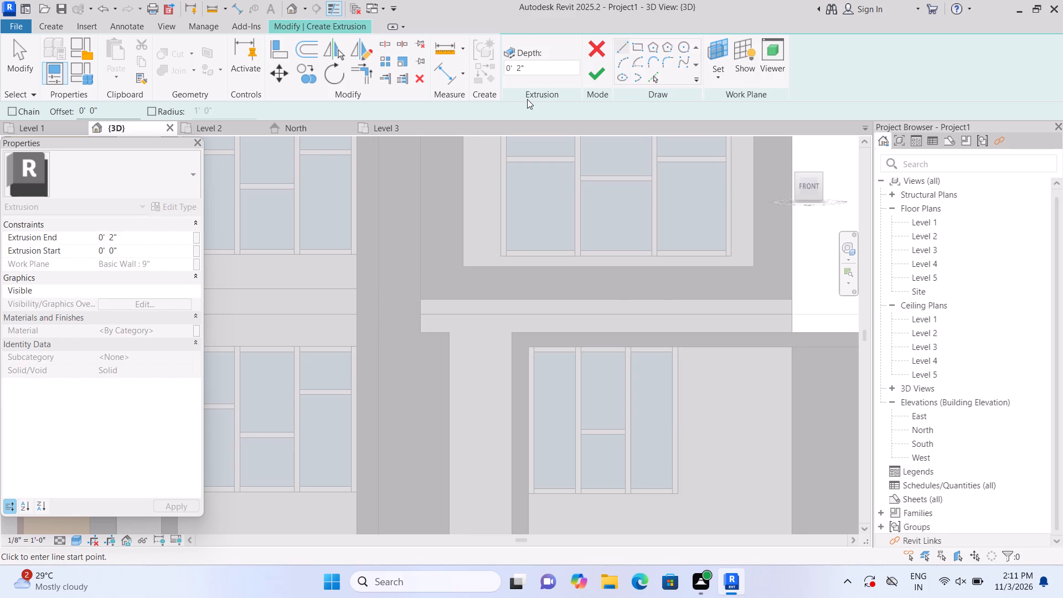
click(637, 47)
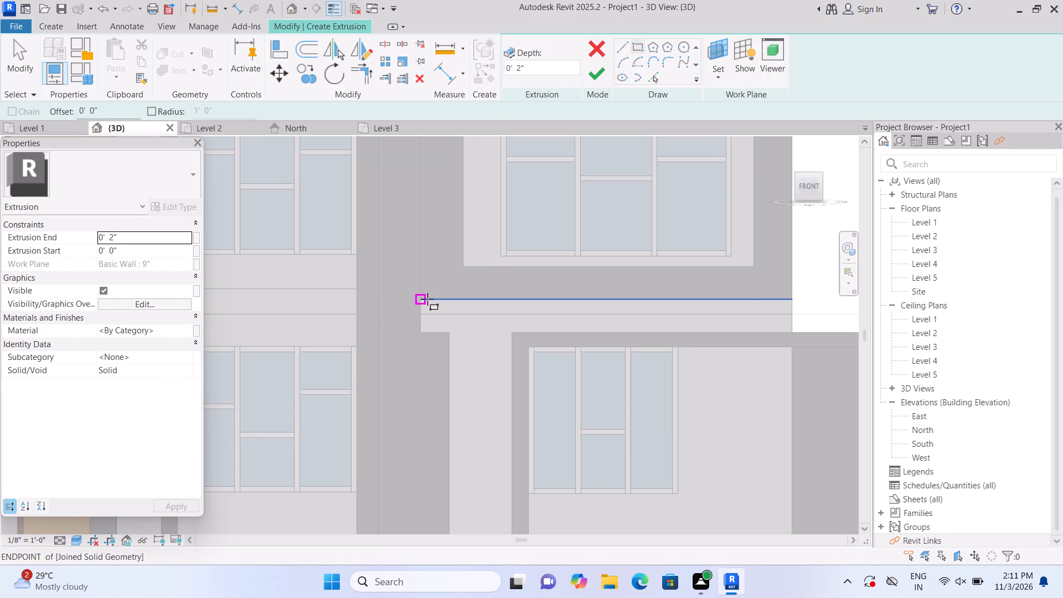
click(422, 299)
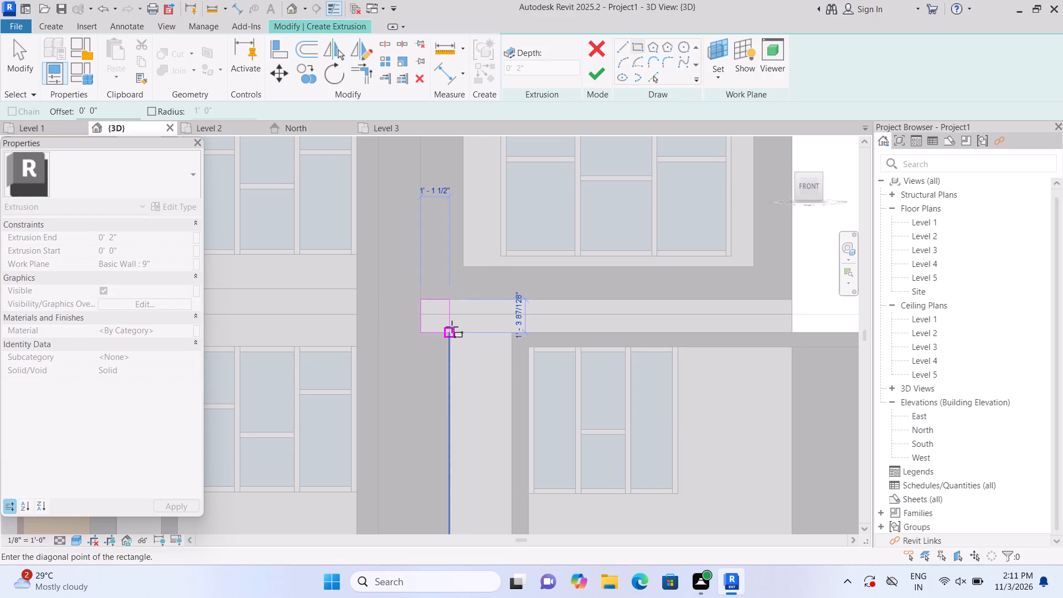
click(451, 329)
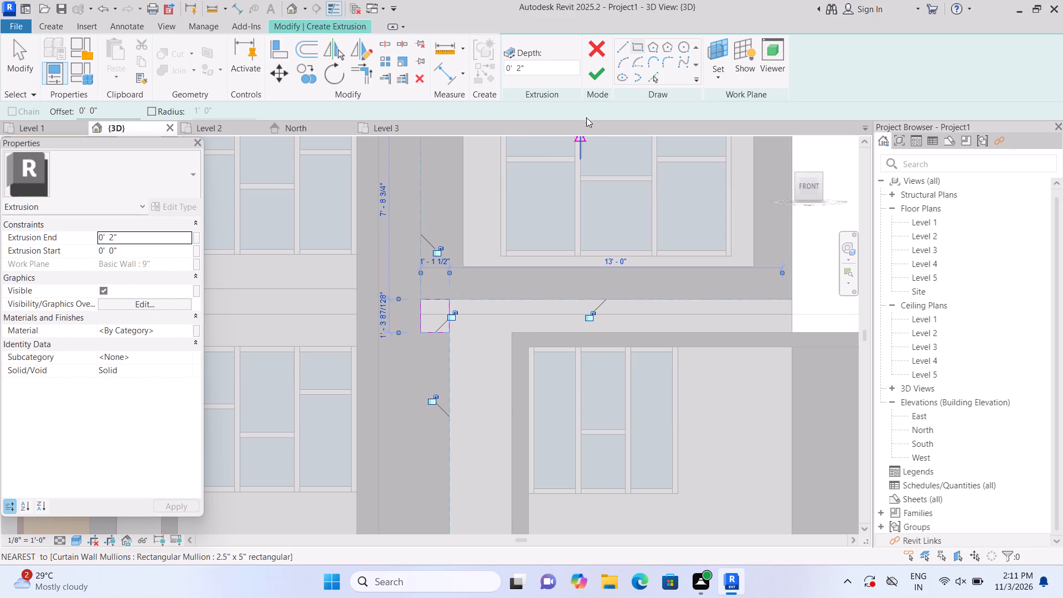
click(596, 73)
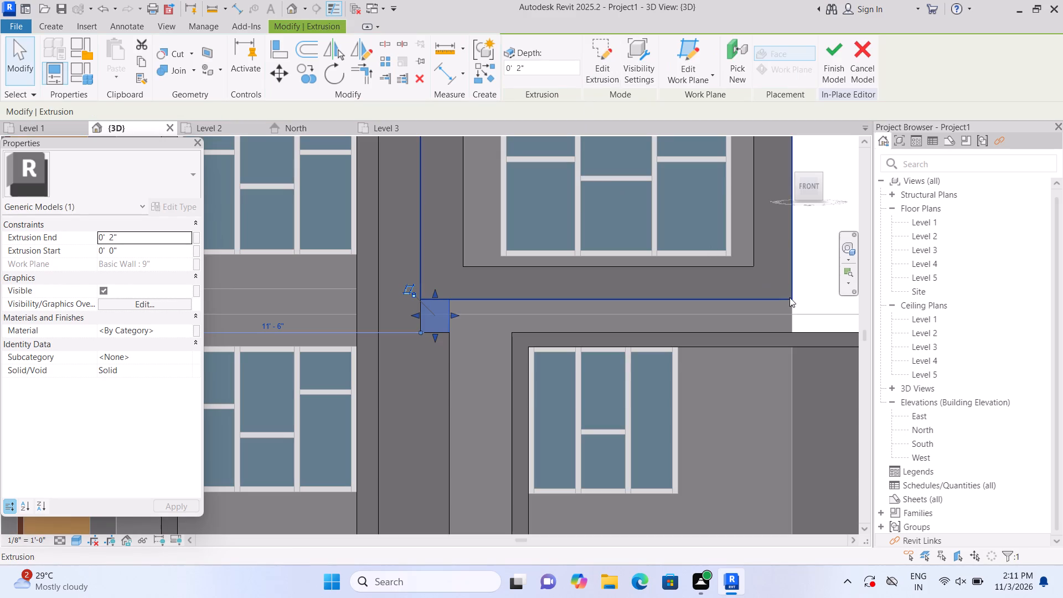
click(806, 291)
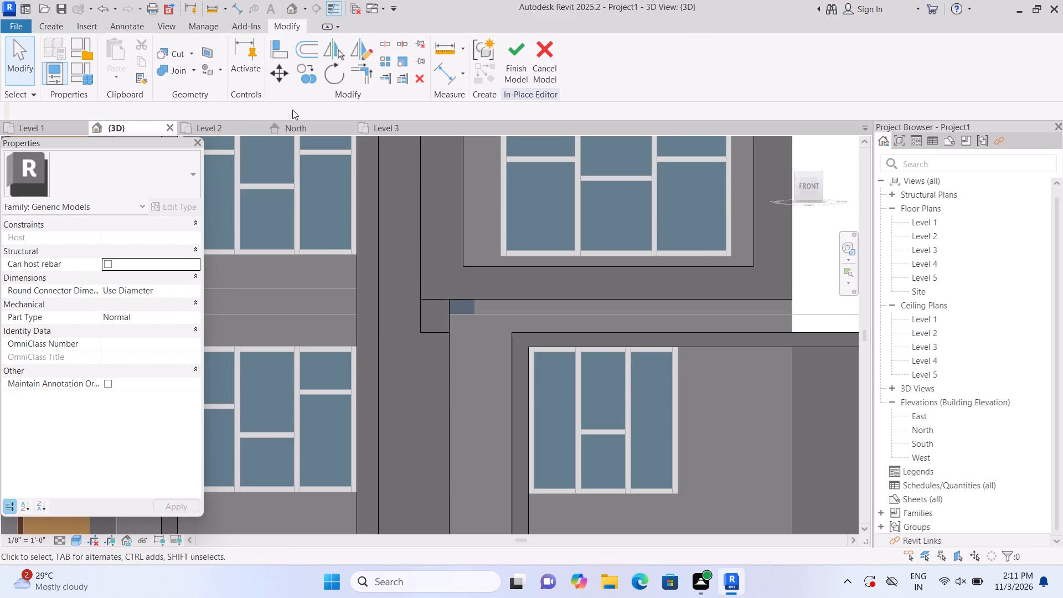
Join the small corner infill extrusion with the long vertical strip beside it.
click(194, 70)
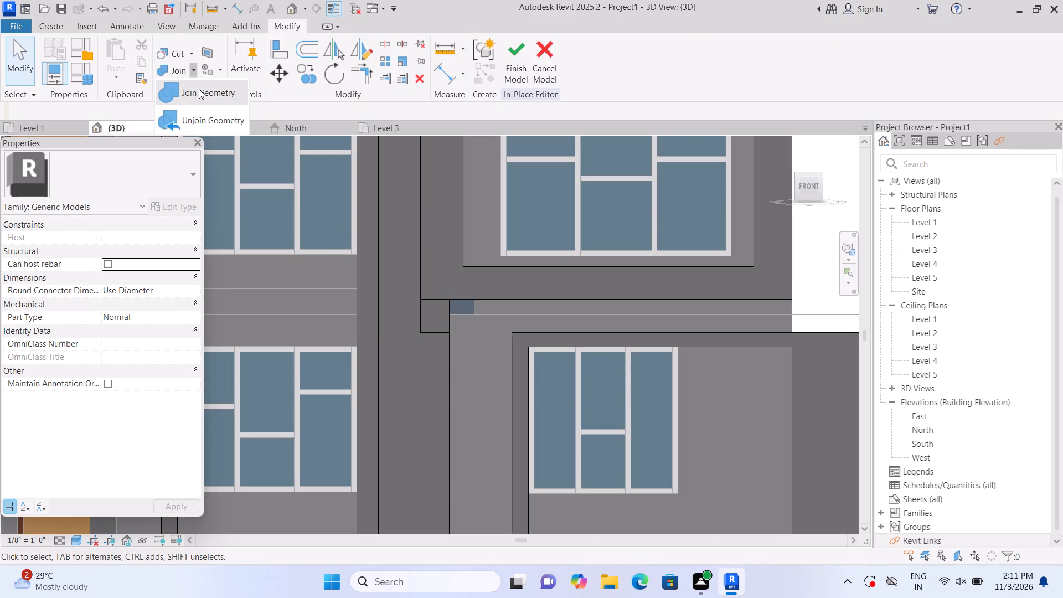
click(199, 89)
click(436, 325)
click(422, 350)
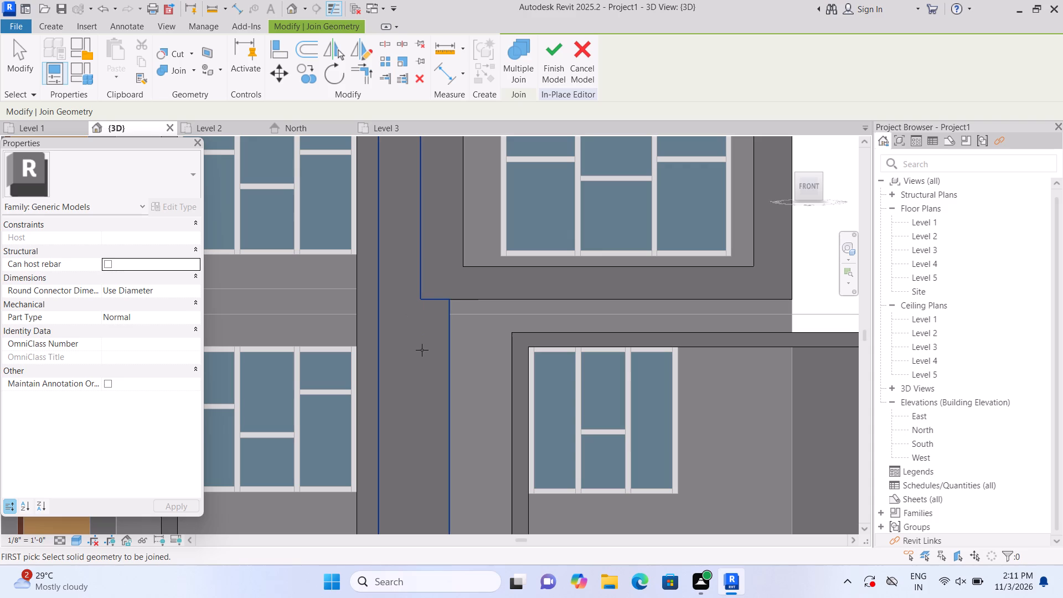
Extrude a rectangle about 2'-5" by 10'-7" with a 4" end on the front wall, between the vertical strip and ground-floor box.
scroll(443, 380, down, 2)
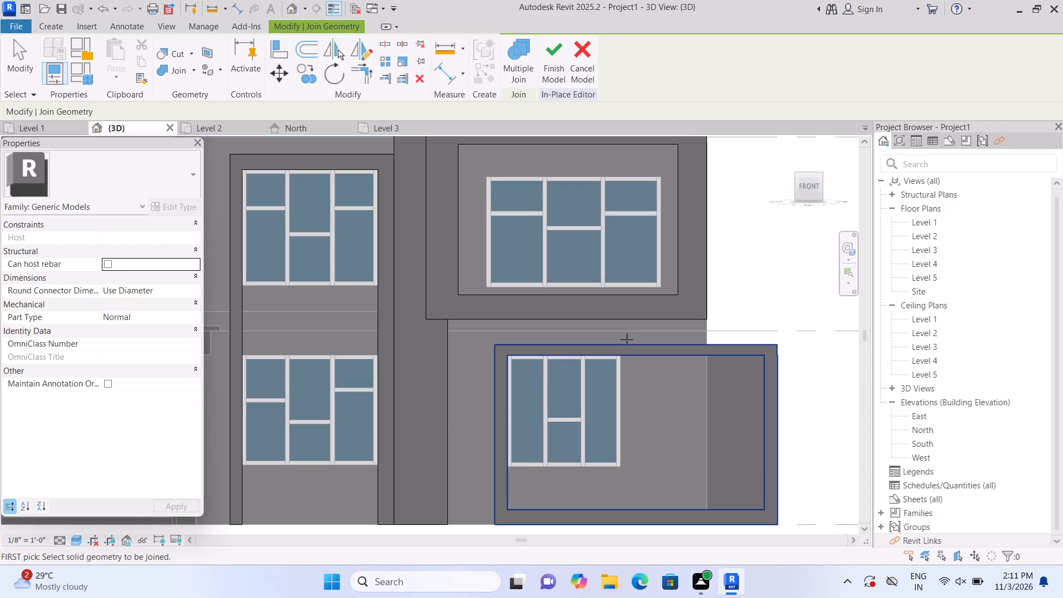
middle_drag(623, 339, 555, 339)
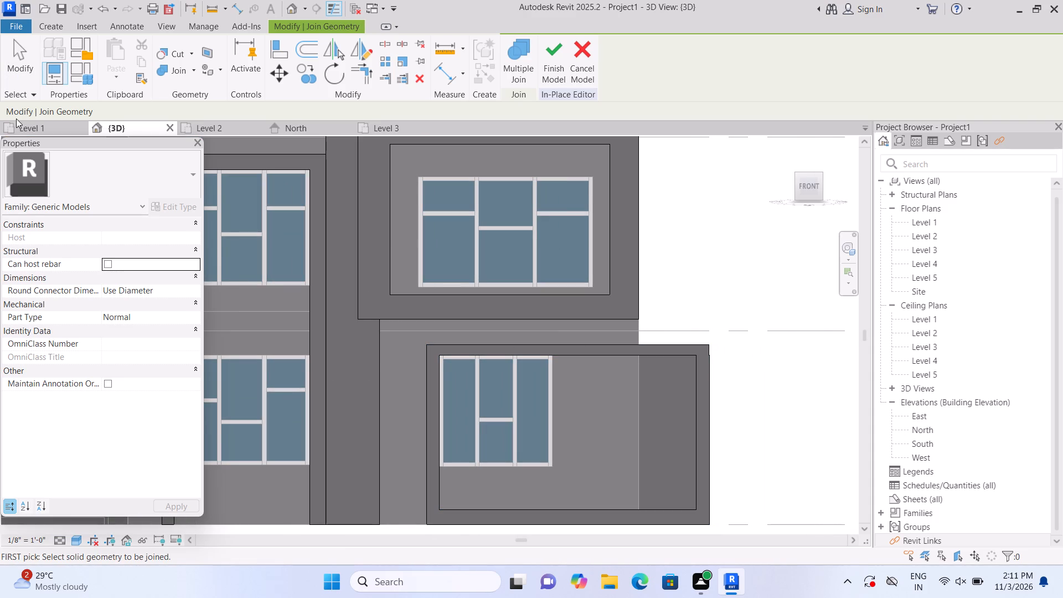
click(59, 21)
click(132, 63)
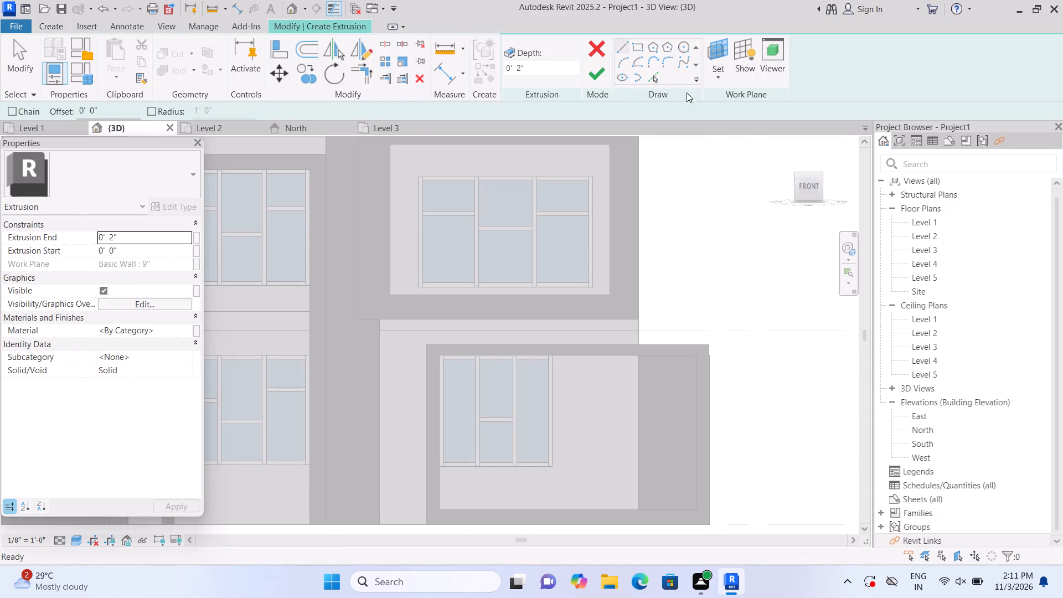
click(720, 85)
click(723, 124)
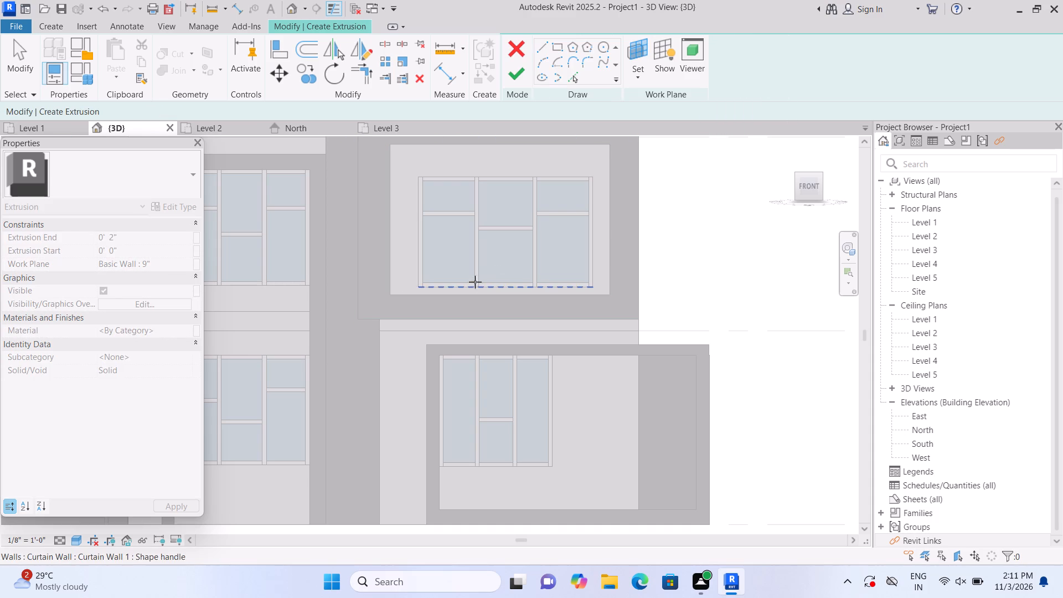
middle_drag(424, 331, 482, 281)
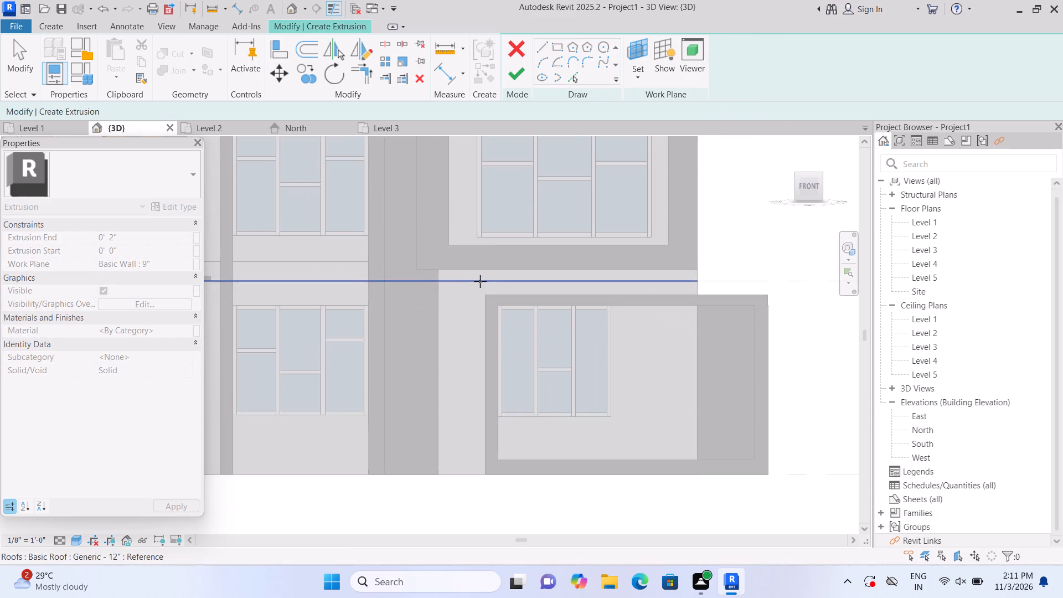
click(468, 310)
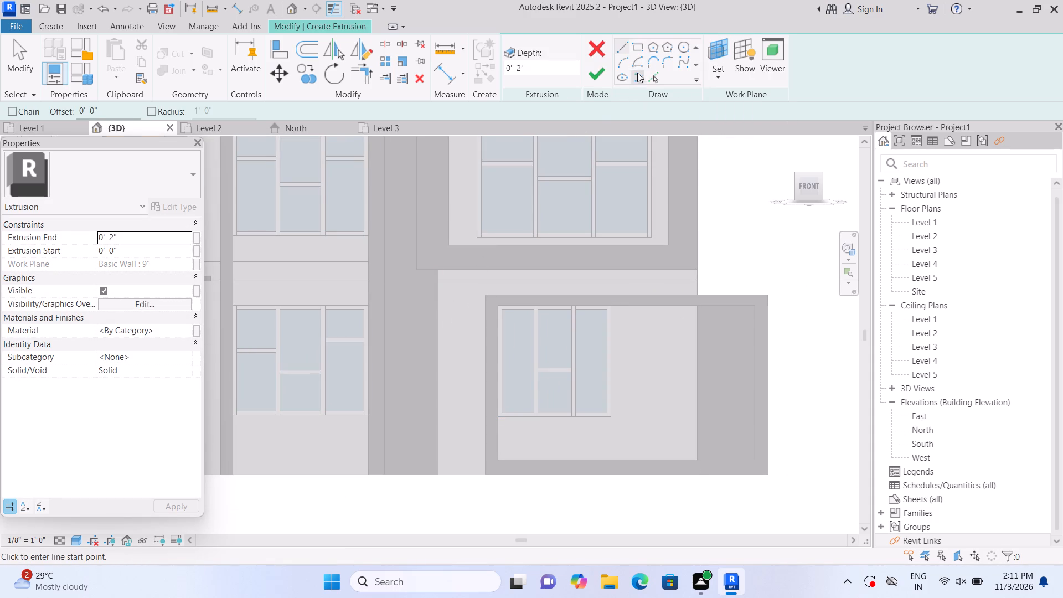
click(644, 47)
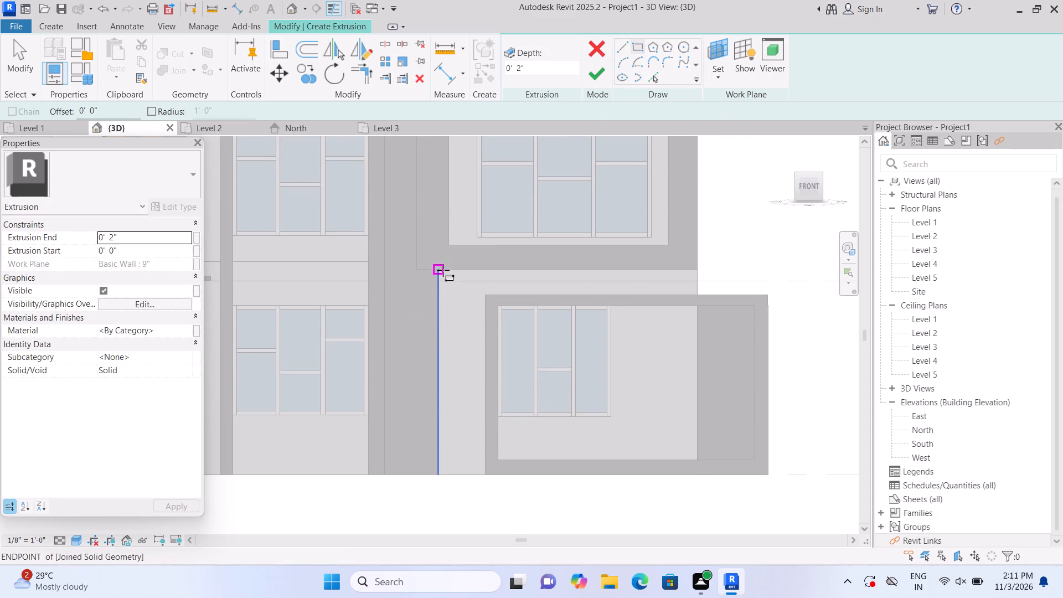
click(443, 270)
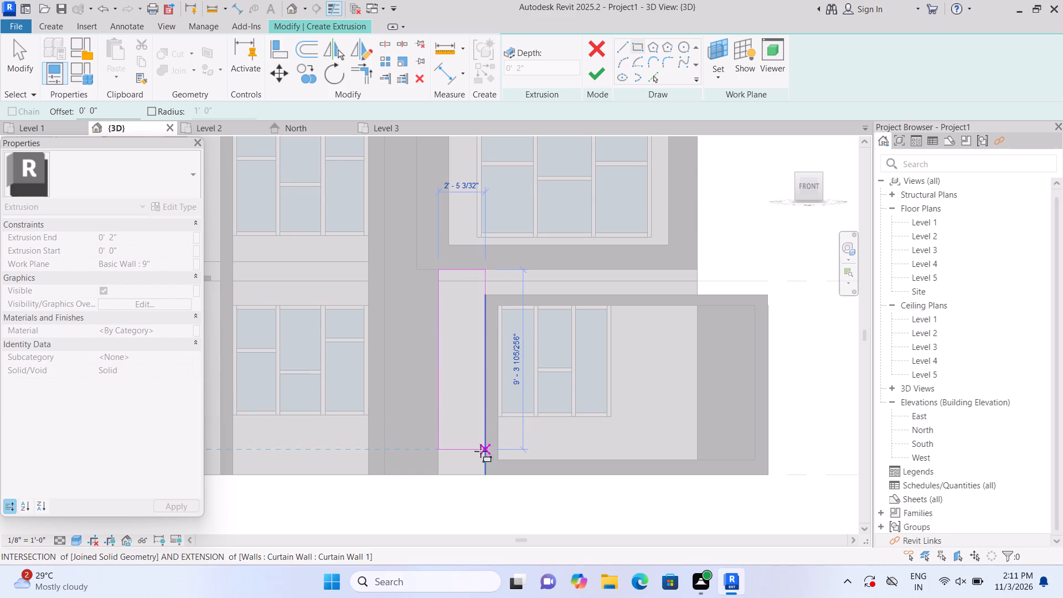
click(483, 476)
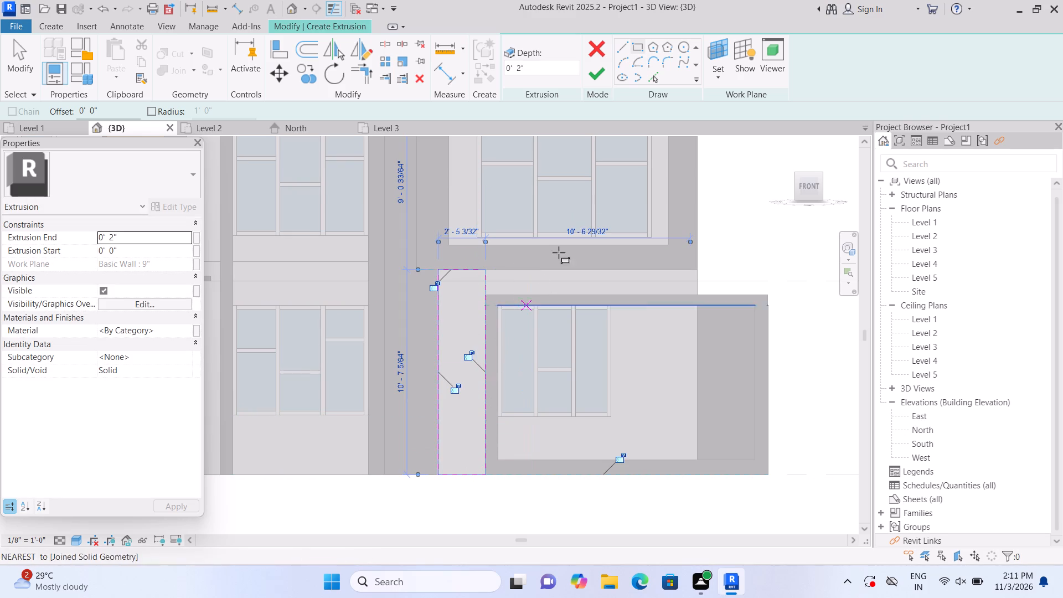
click(162, 235)
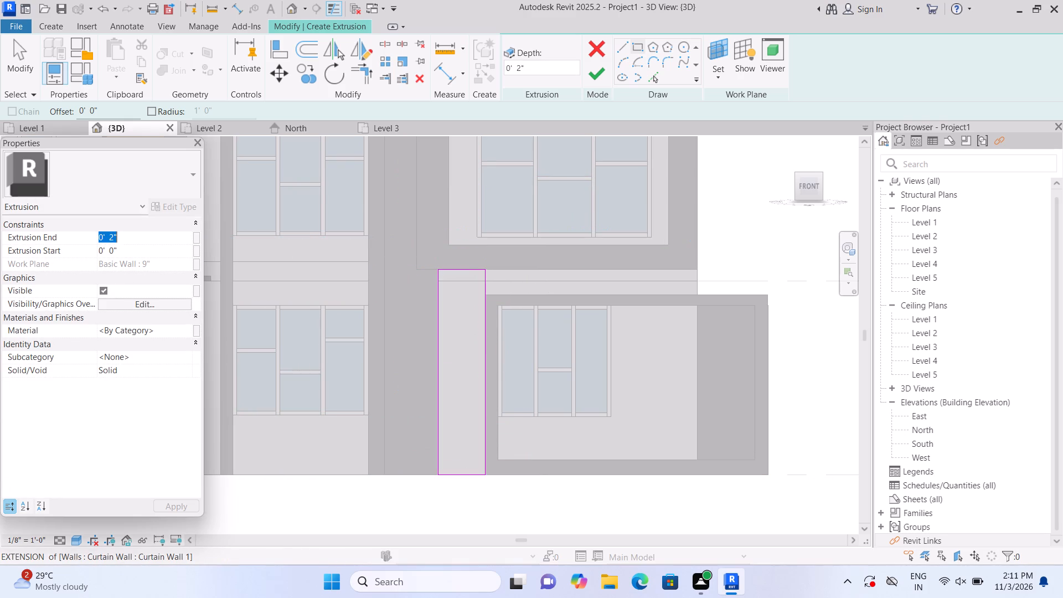
key(BackSpace)
text(4")
key(Return)
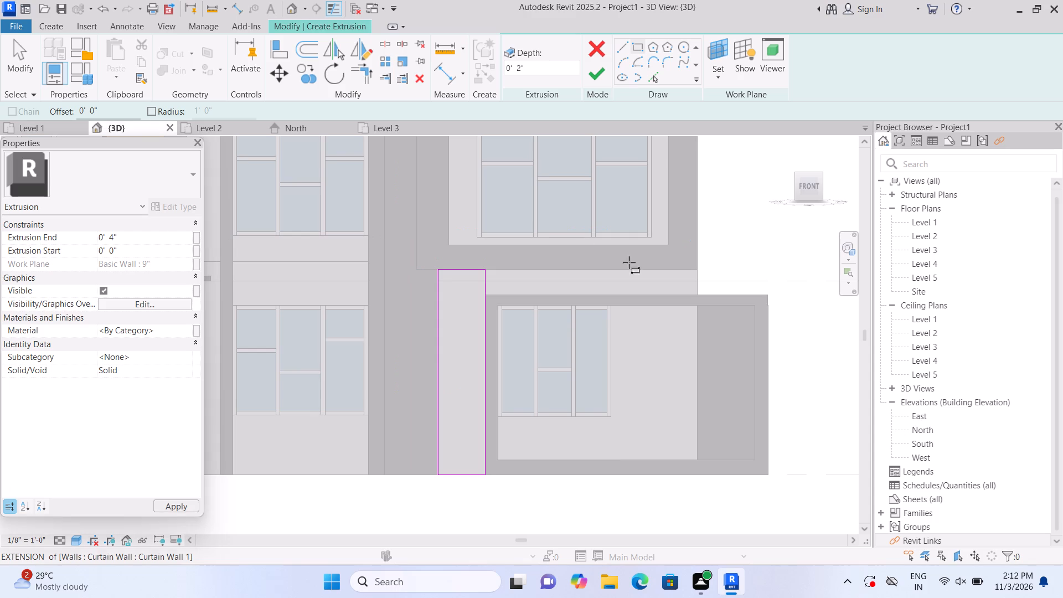
click(602, 74)
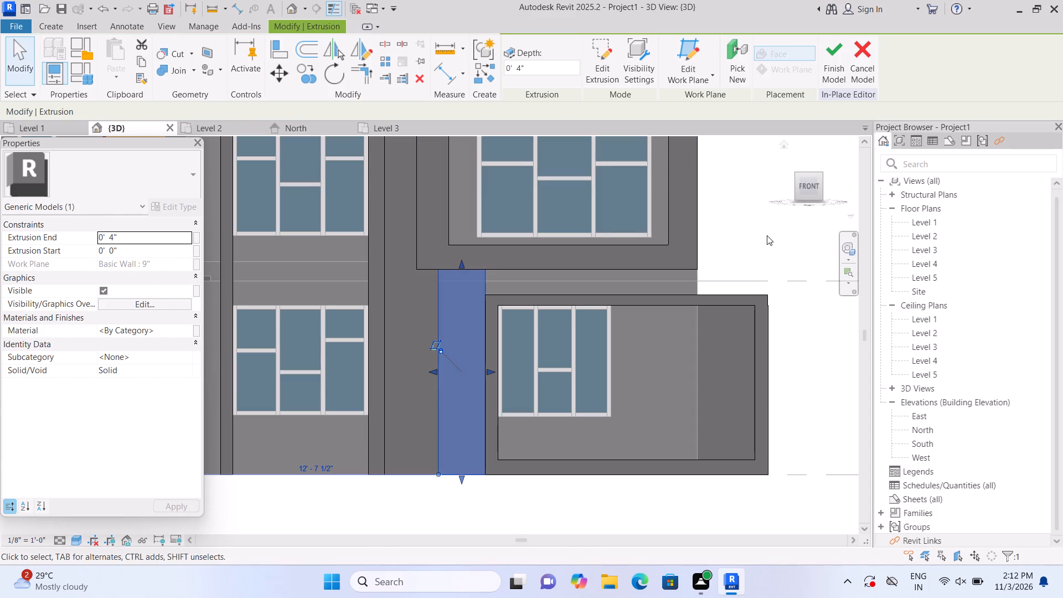
click(767, 235)
Extrude a horizontal rectangle about 1'-4" high with a 4" end on the front wall, filling the band between the upper and ground-floor boxes.
click(53, 23)
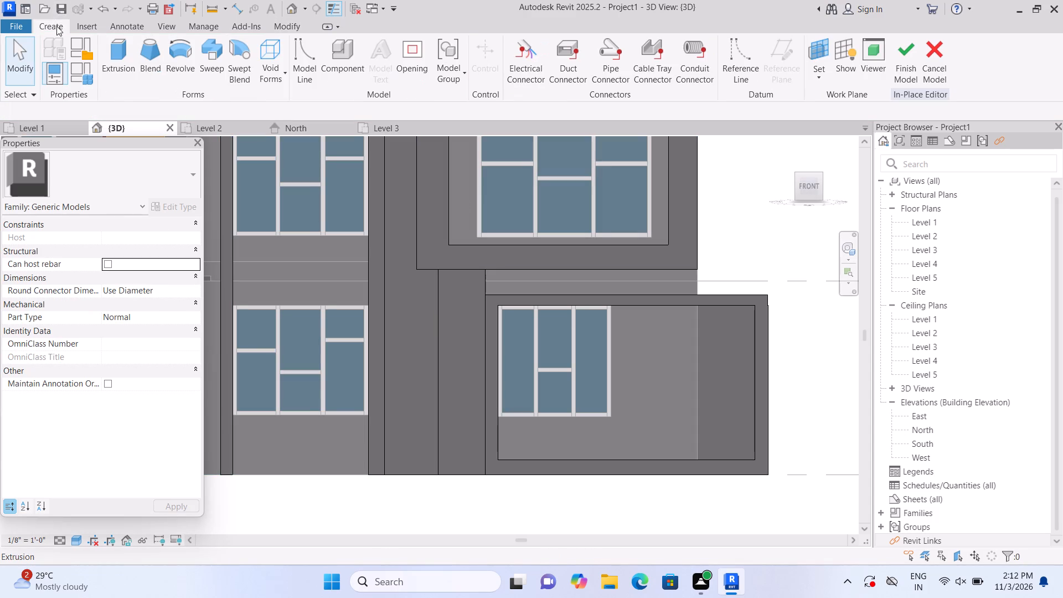
click(116, 45)
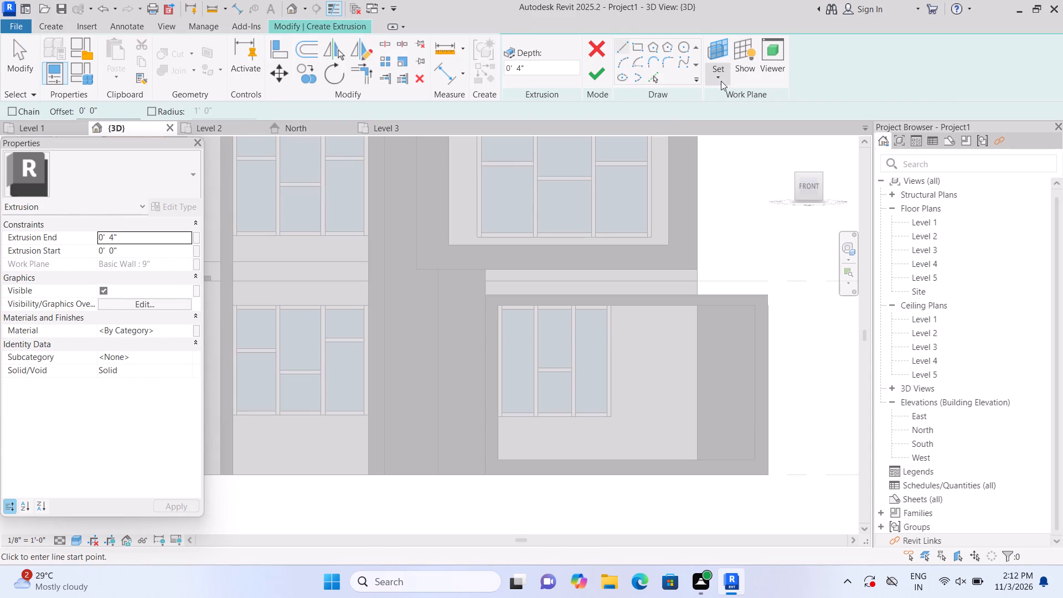
click(721, 81)
click(732, 124)
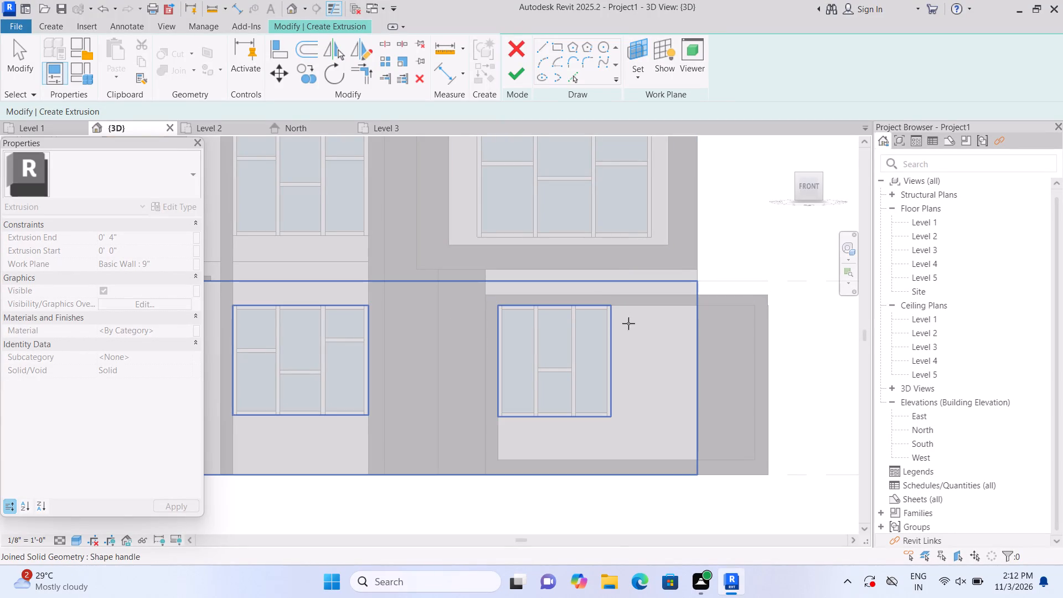
click(639, 339)
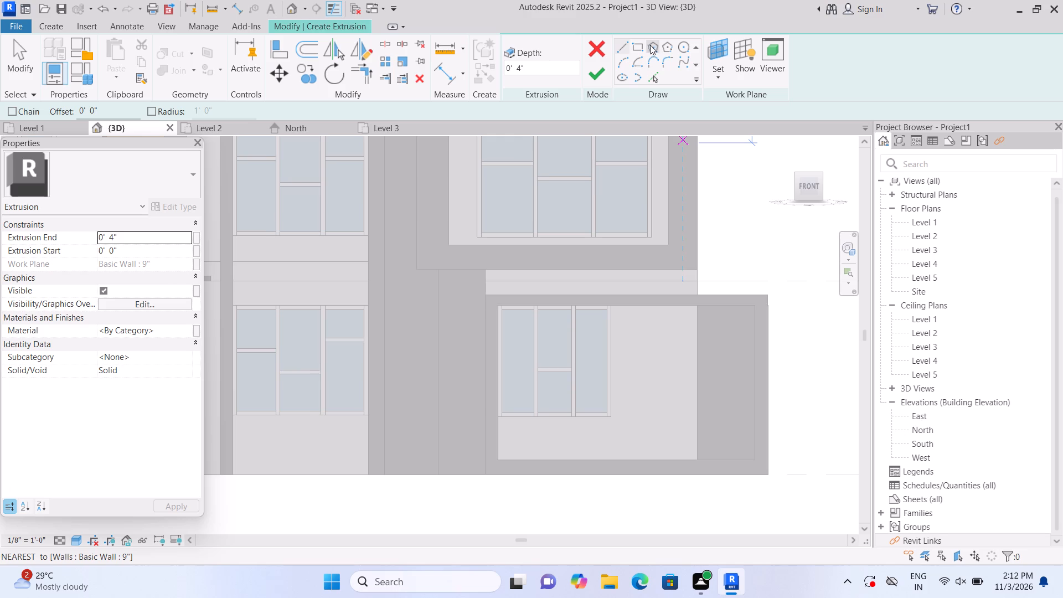
double_click(631, 48)
click(487, 267)
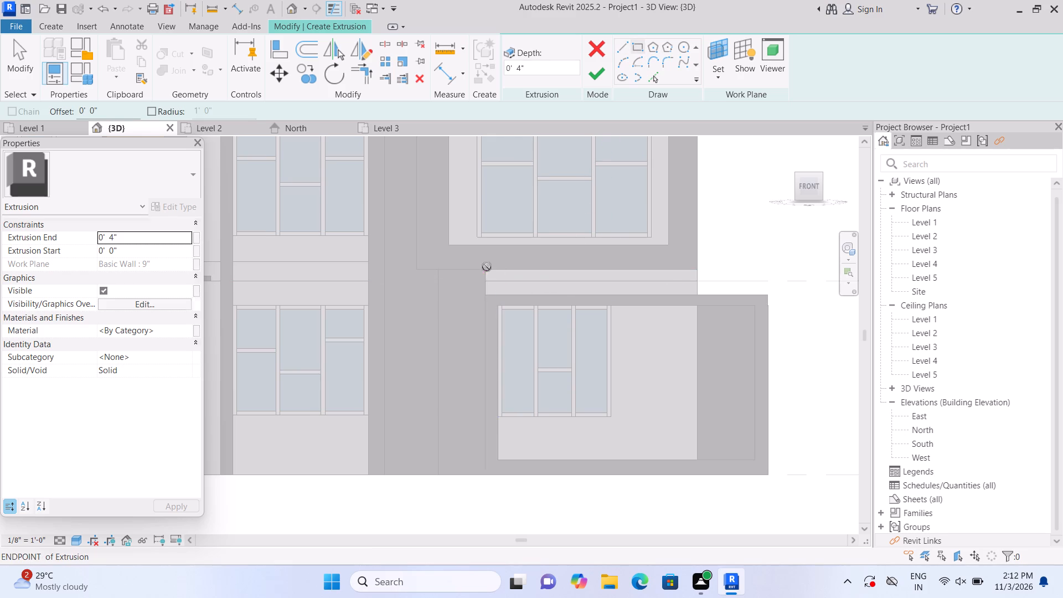
double_click(701, 291)
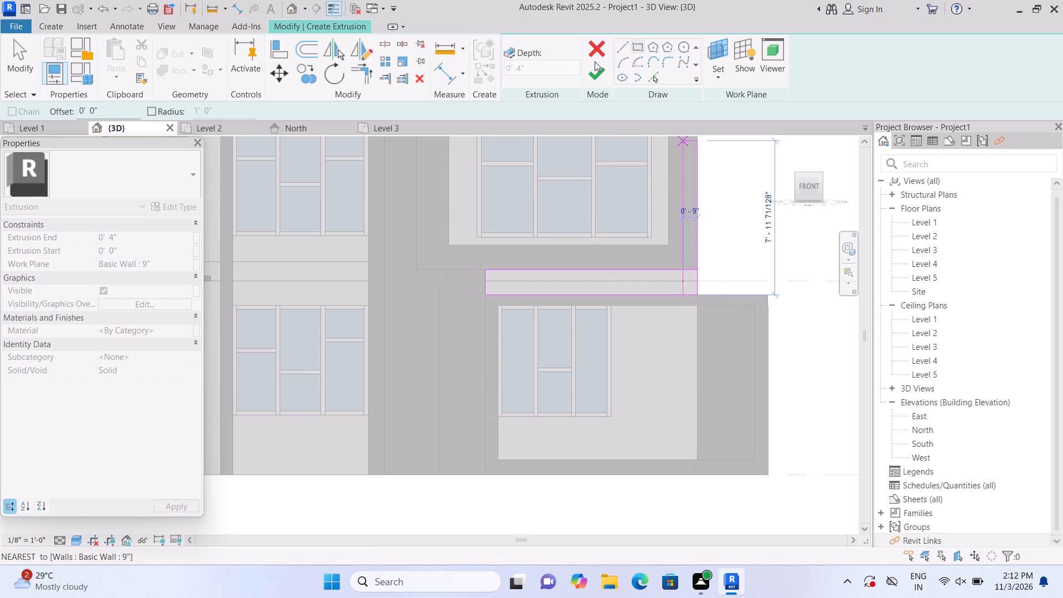
double_click(604, 70)
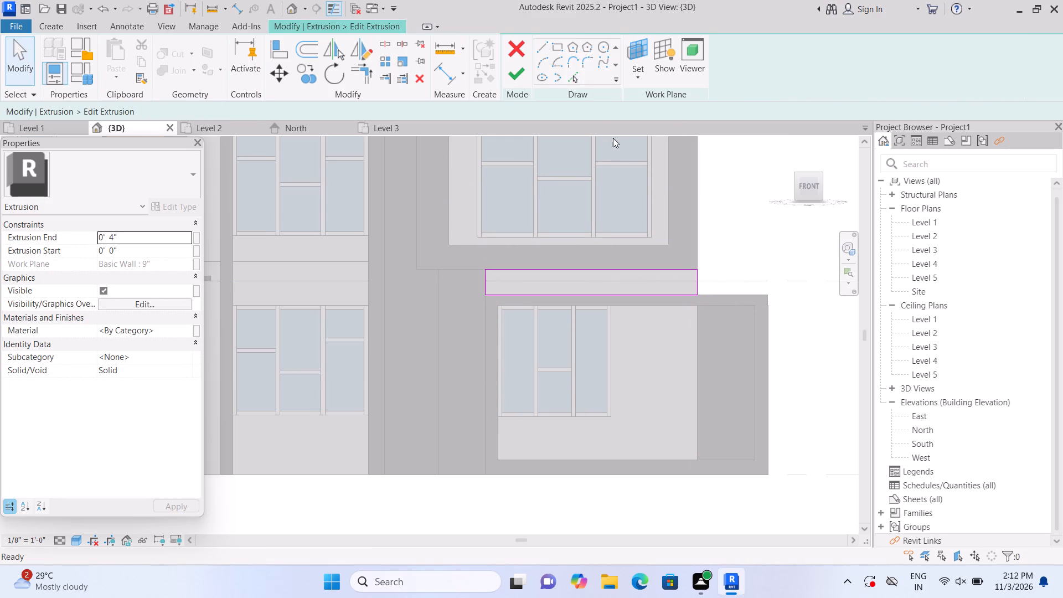
click(523, 79)
click(750, 195)
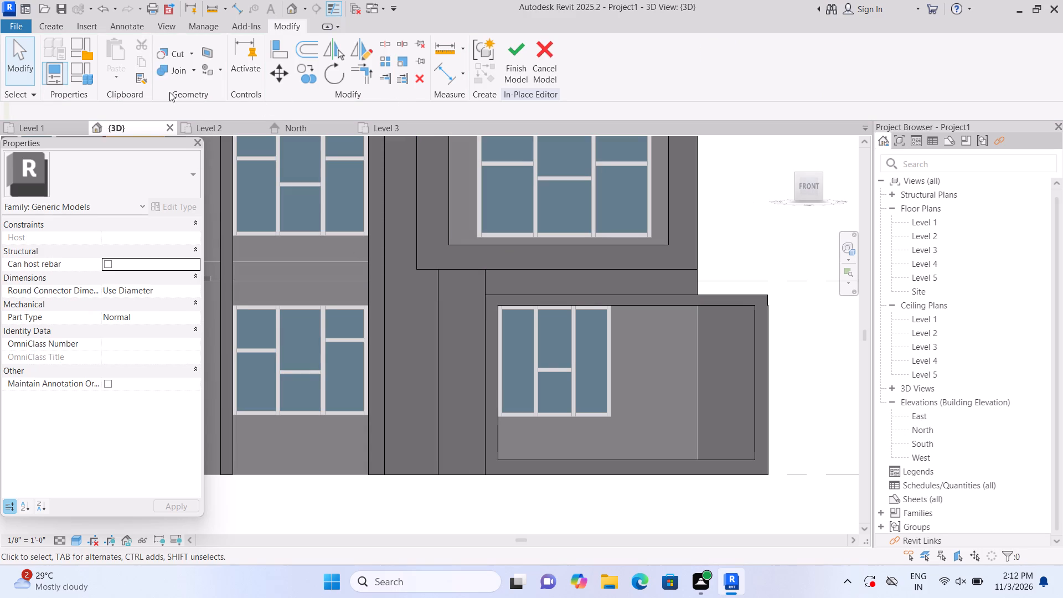
Join the geometry of the vertical strip beside the ground-floor box with the horizontal band above that box.
double_click(194, 69)
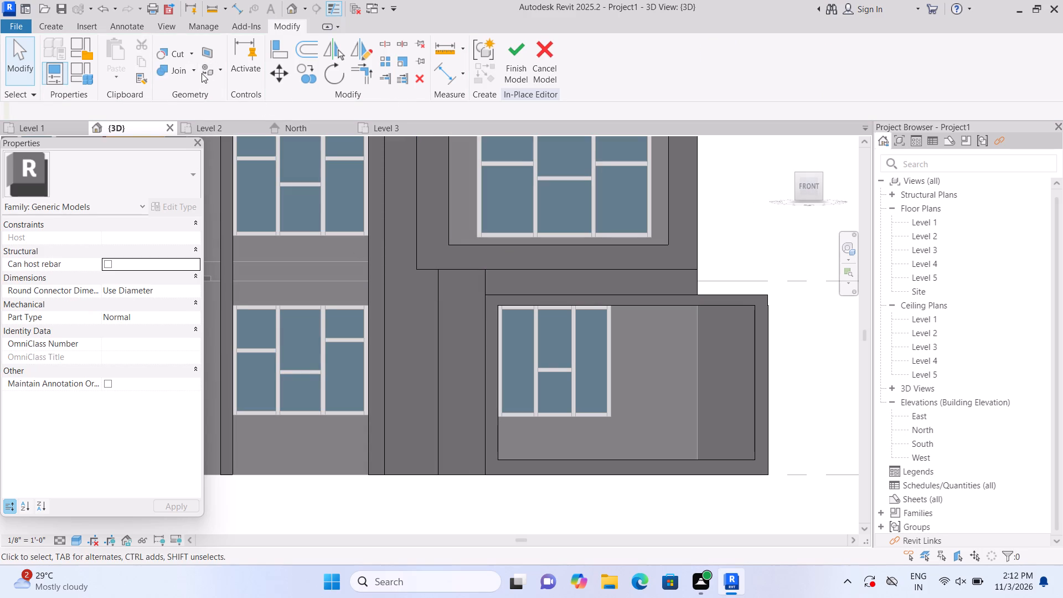
double_click(194, 68)
click(192, 69)
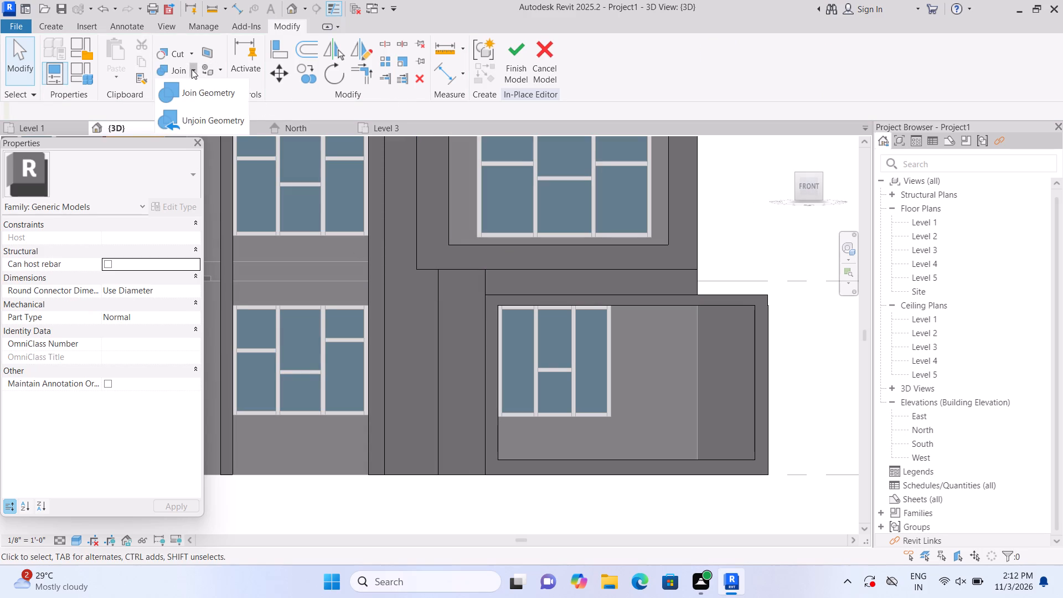
double_click(199, 89)
click(461, 276)
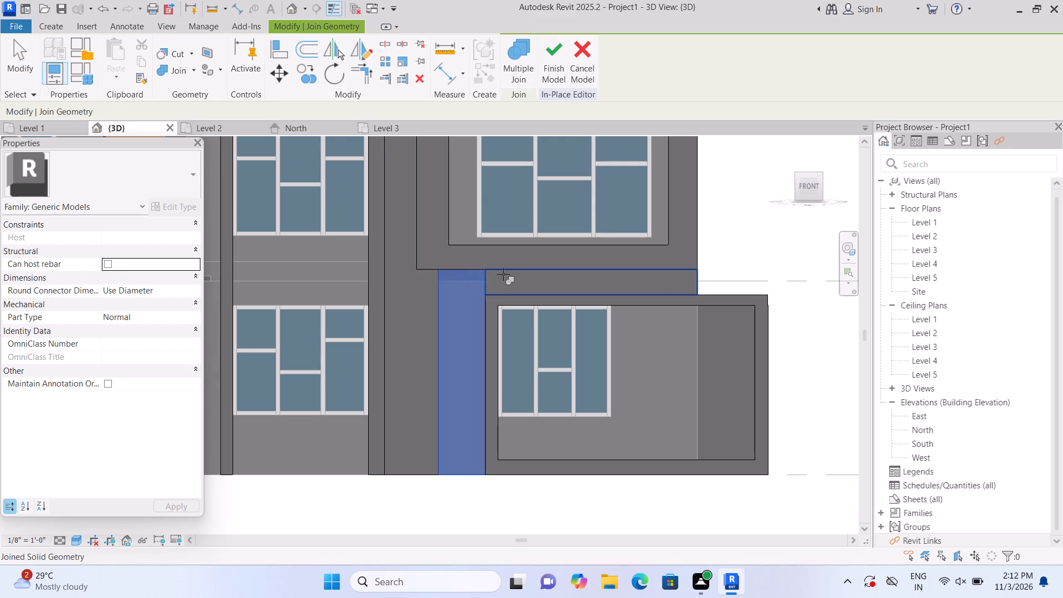
click(503, 274)
scroll(693, 236, down, 2)
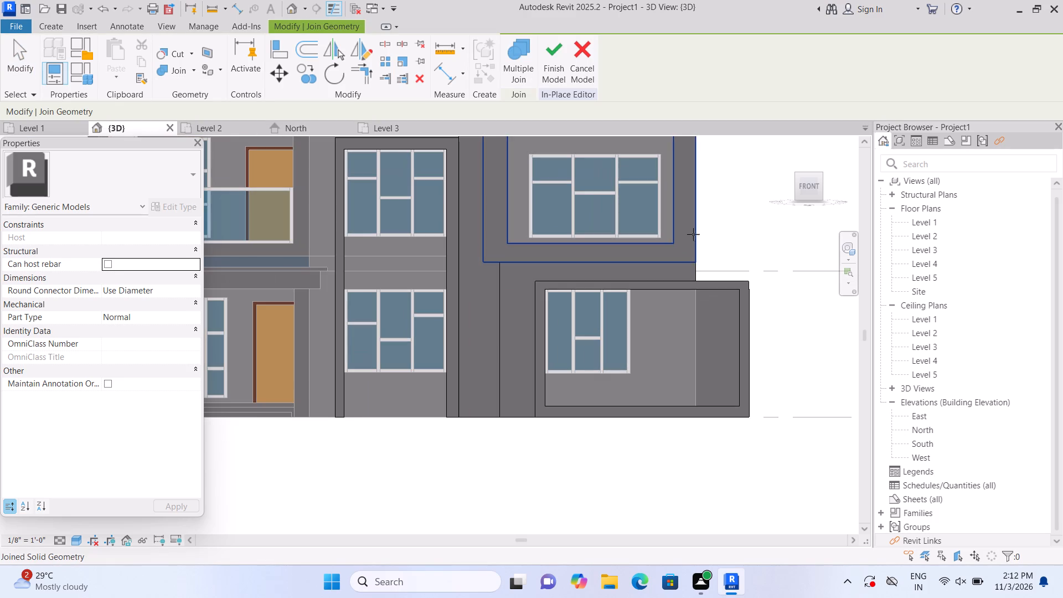
middle_drag(726, 228, 741, 245)
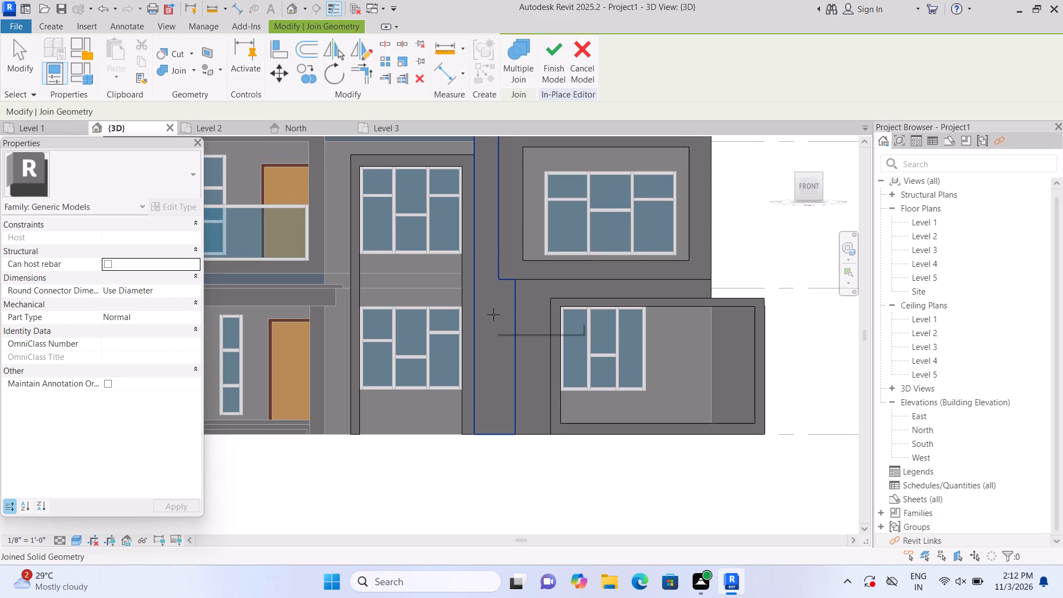
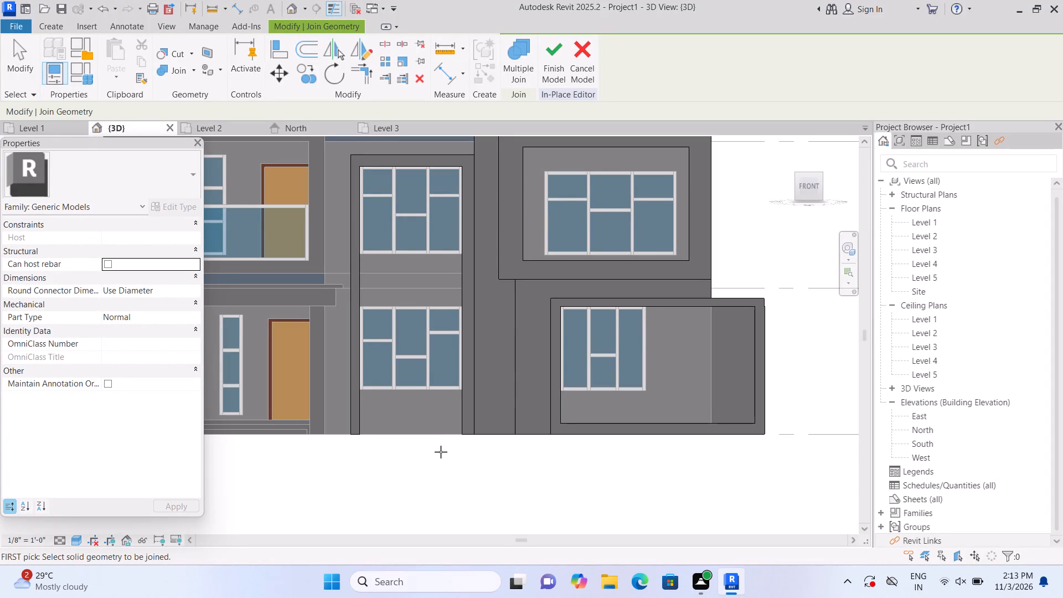
Start a new extrusion with the front wall face just below the framed bay's upper window as its work plane.
scroll(435, 446, down, 2)
middle_drag(448, 462, 539, 512)
scroll(523, 497, up, 1)
middle_drag(513, 489, 472, 489)
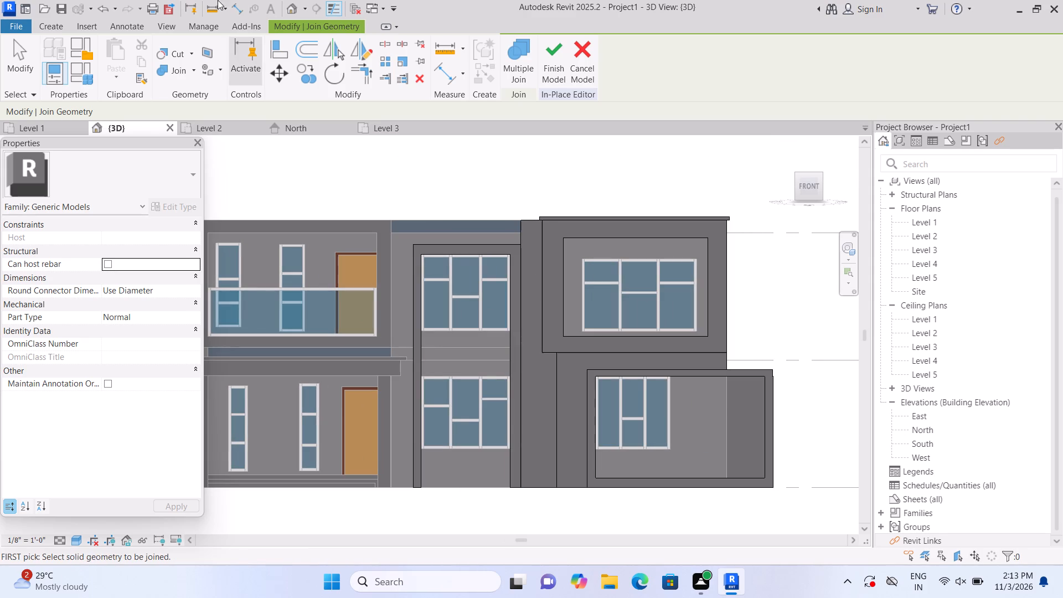
click(43, 22)
click(105, 69)
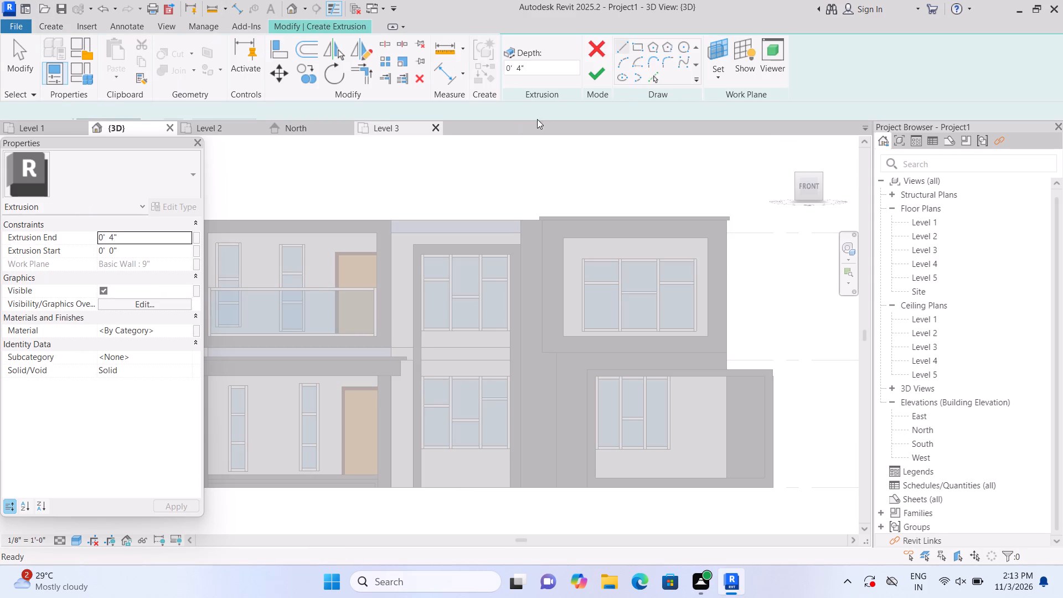
click(713, 77)
click(729, 121)
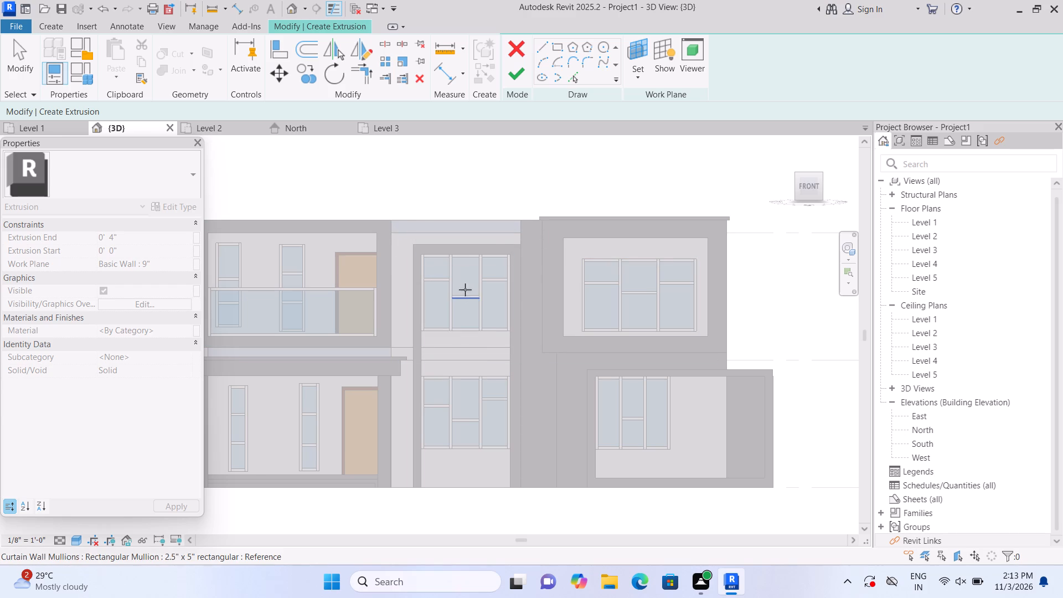
double_click(471, 339)
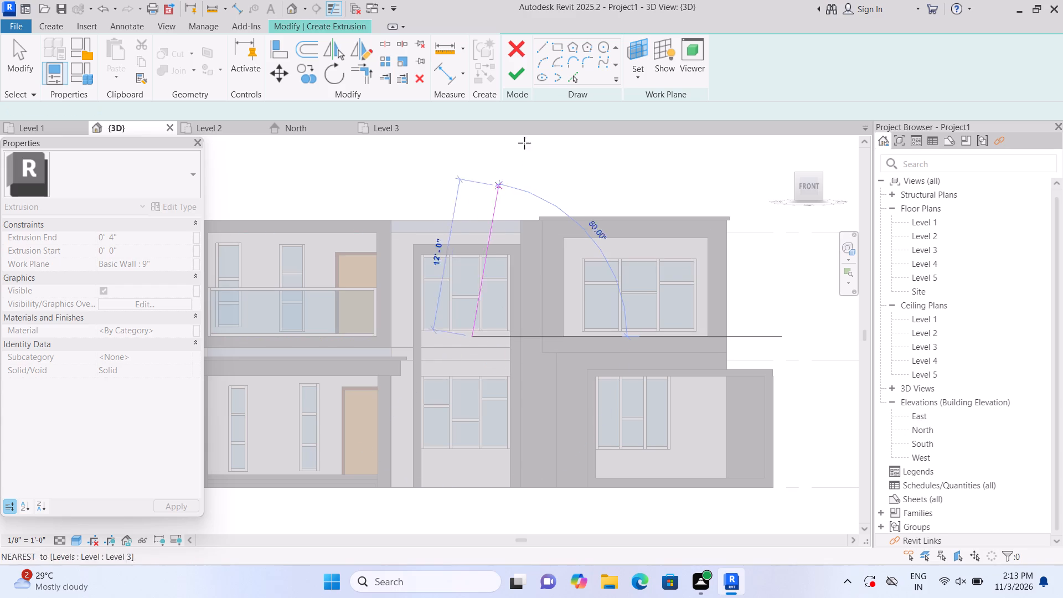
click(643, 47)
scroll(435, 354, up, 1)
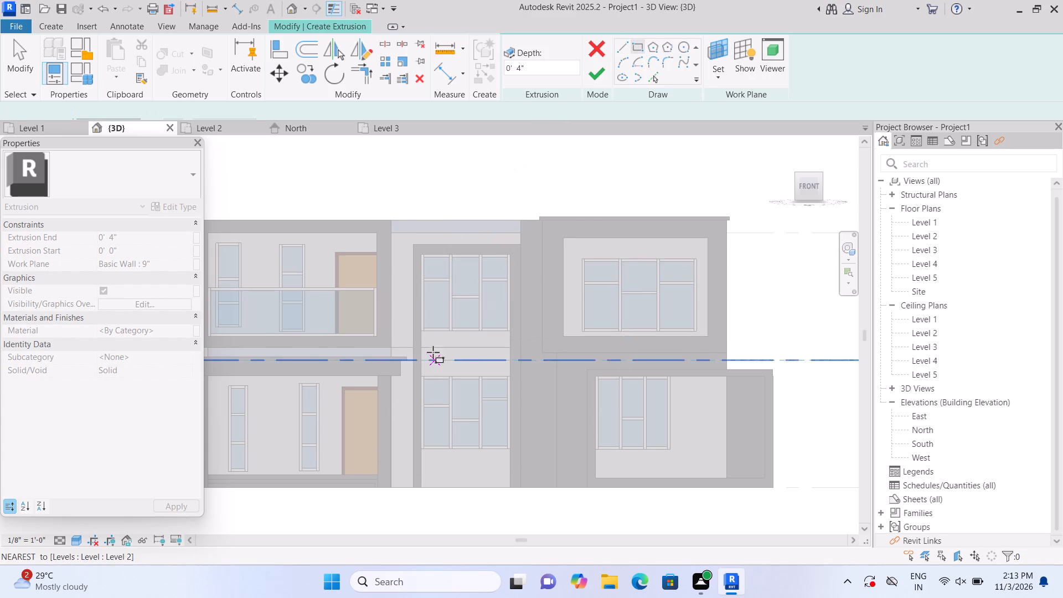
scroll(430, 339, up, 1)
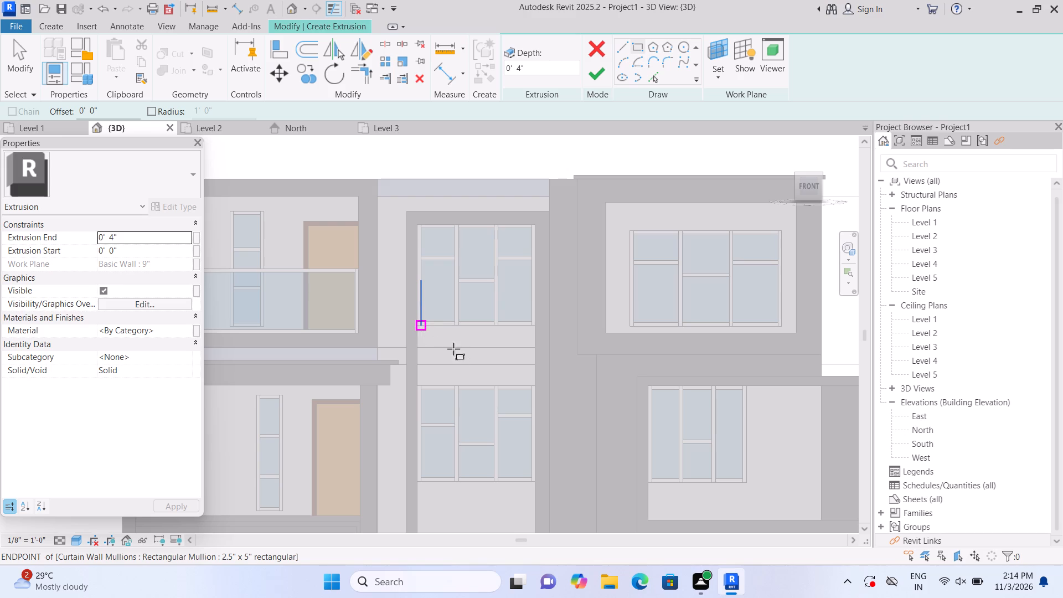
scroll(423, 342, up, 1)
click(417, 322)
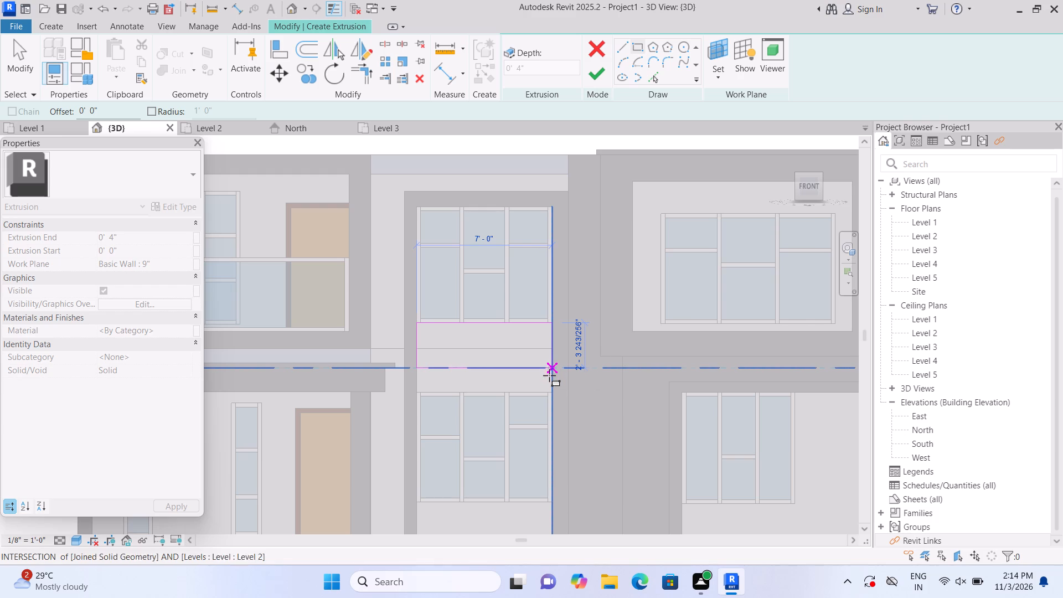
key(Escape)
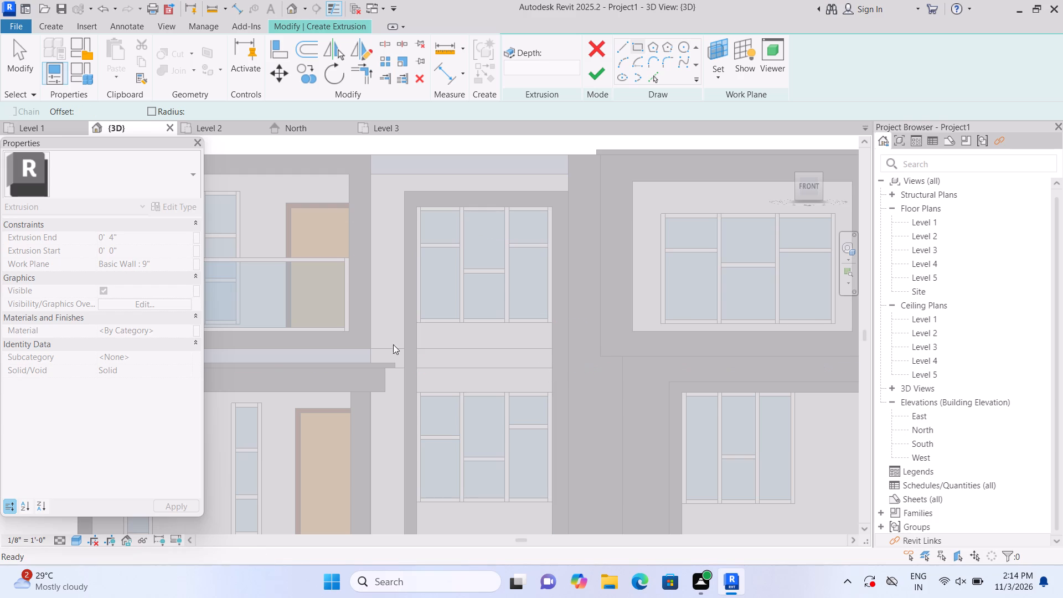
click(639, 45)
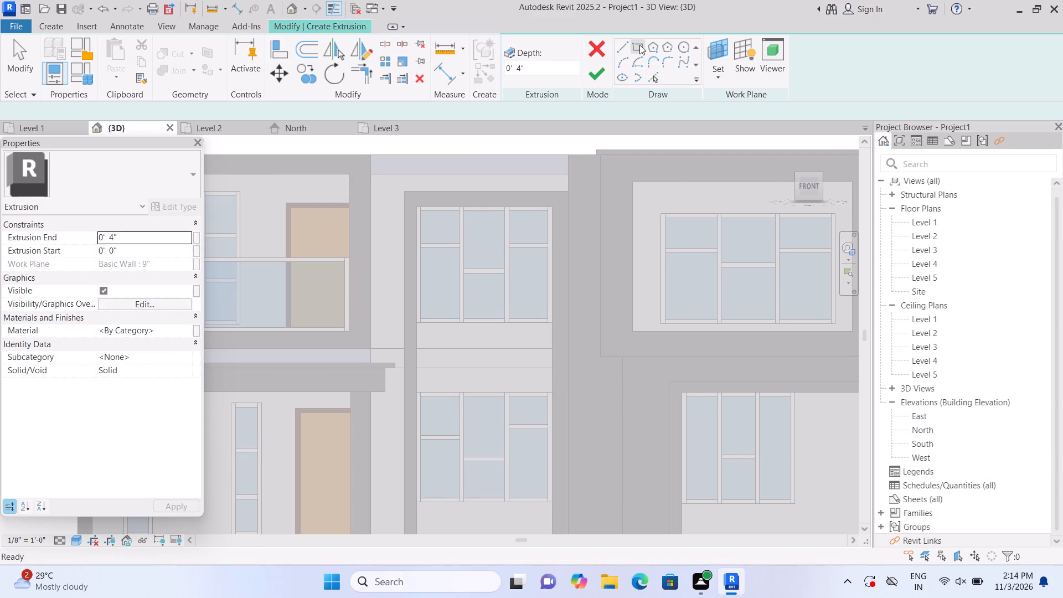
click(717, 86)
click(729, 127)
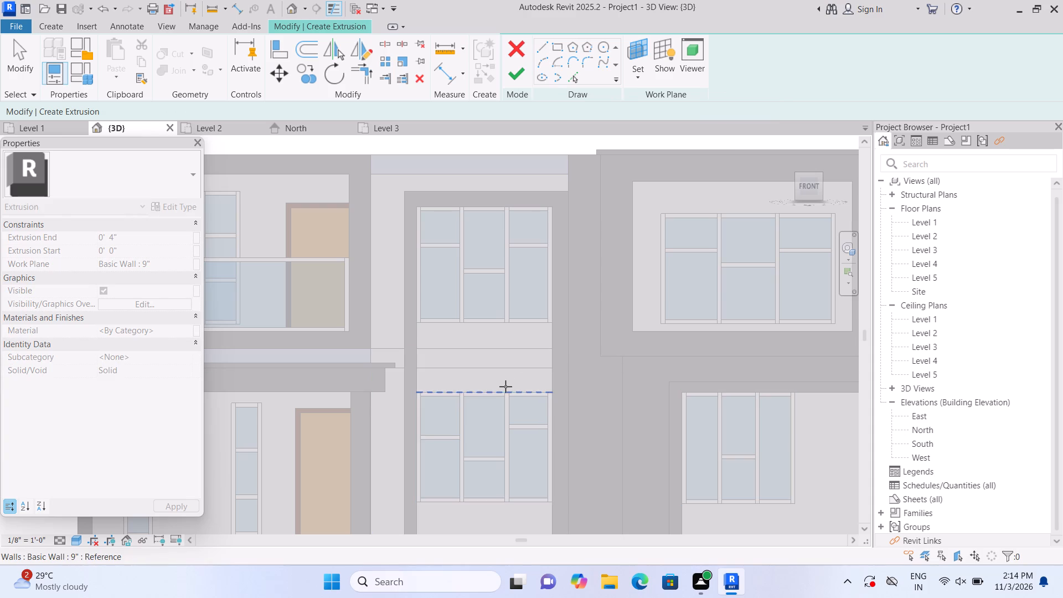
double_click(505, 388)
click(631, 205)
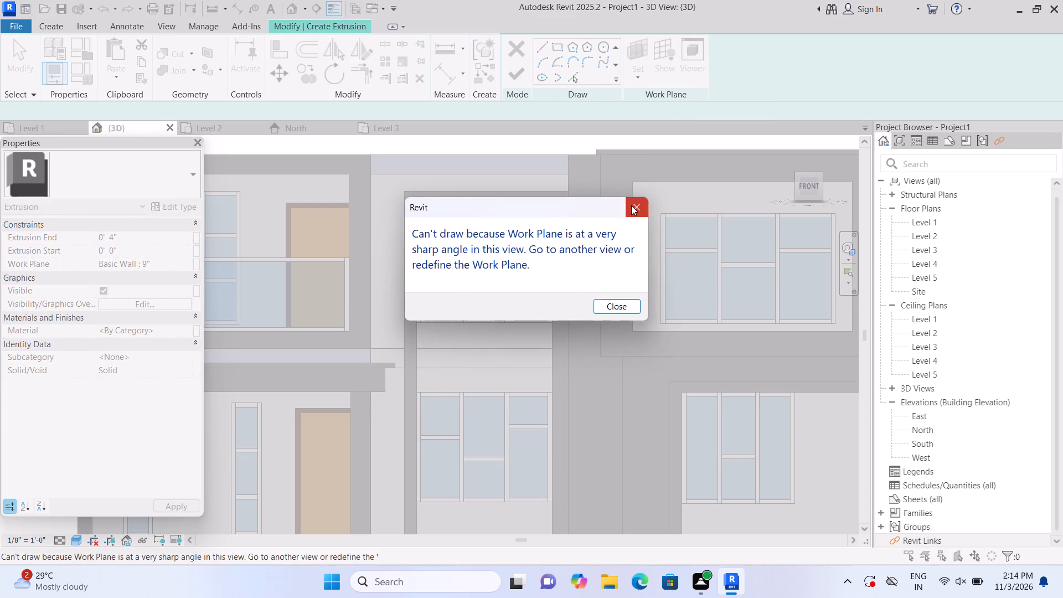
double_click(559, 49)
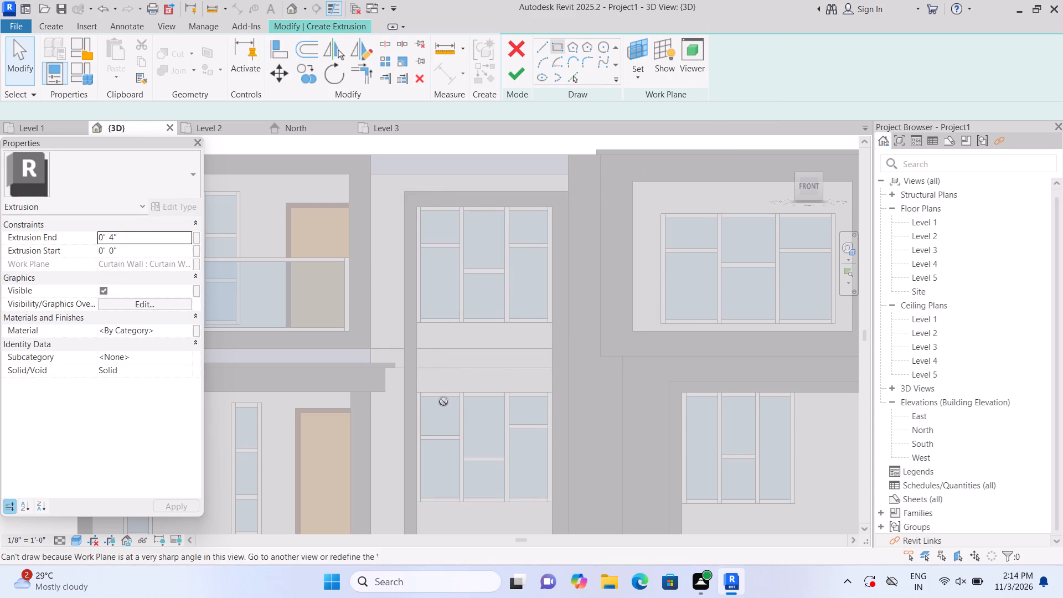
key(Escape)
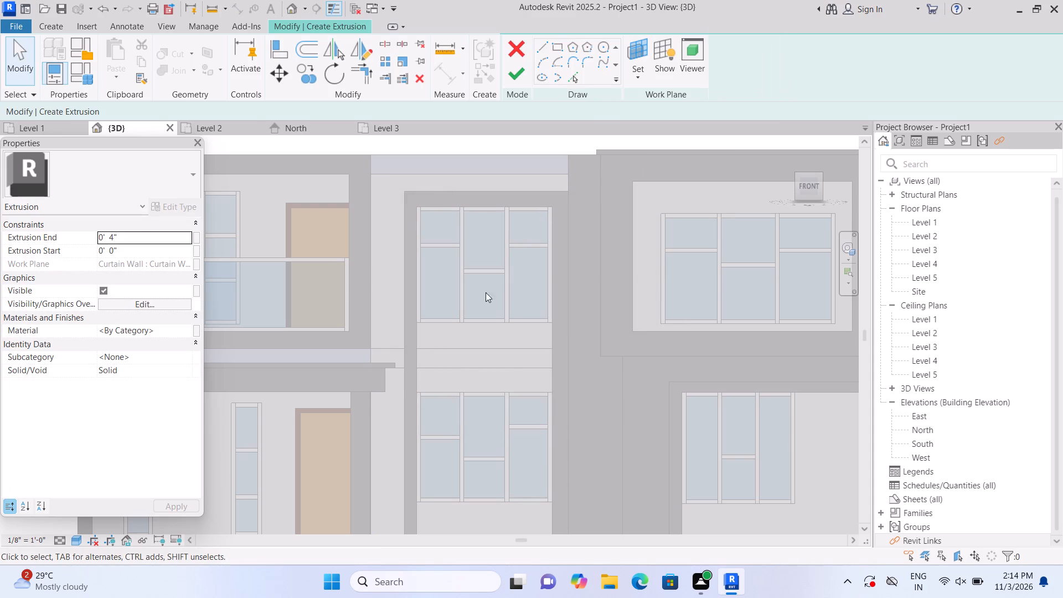
Extrude a 7'-0" by about 5" rectangle on the front wall directly above the framed bay's ground-floor window, with a 1'-0" end.
click(638, 74)
click(657, 123)
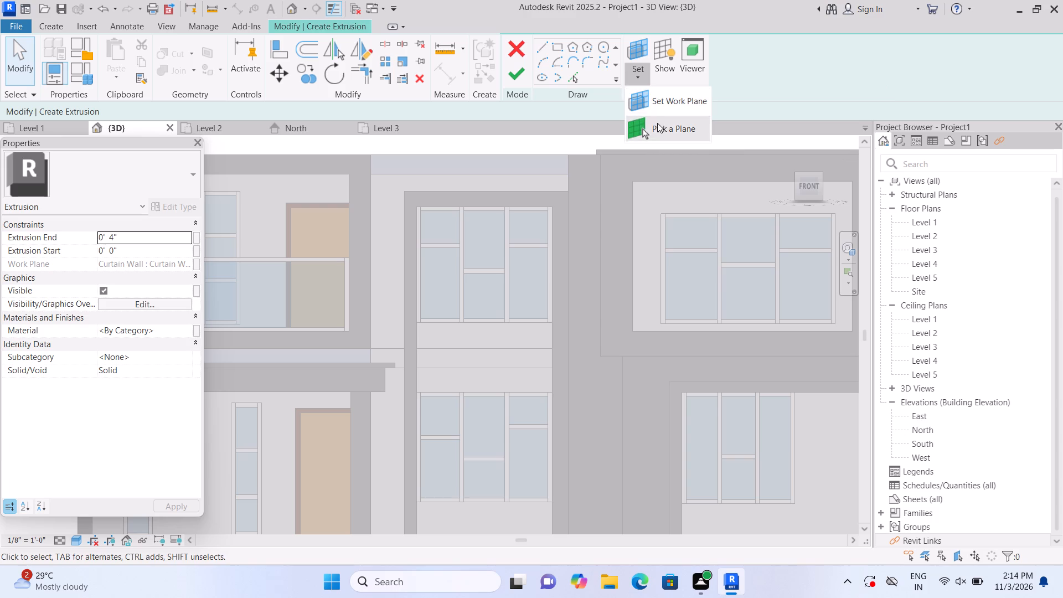
click(479, 379)
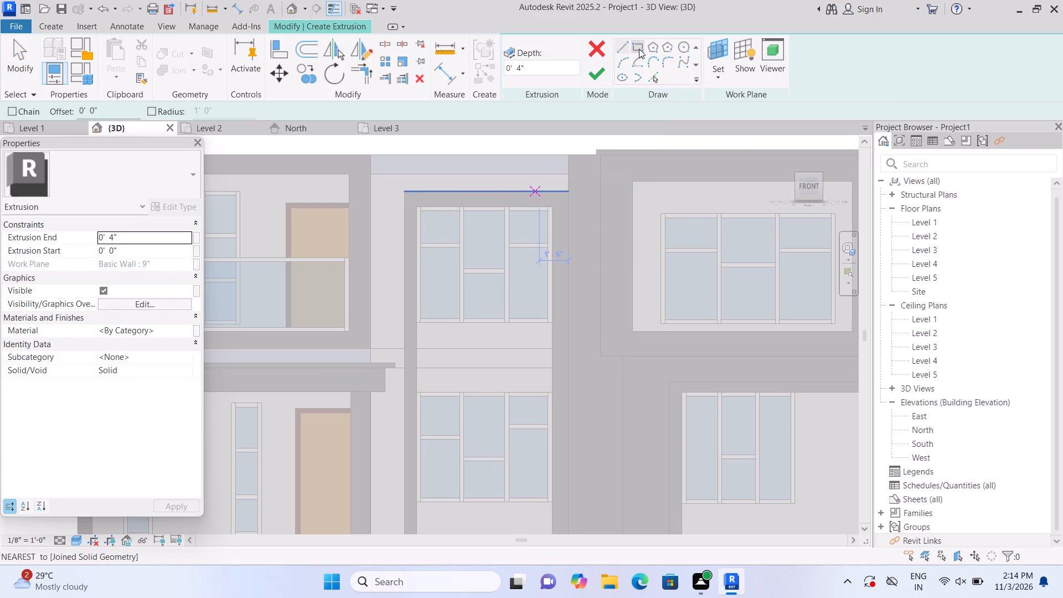
click(639, 49)
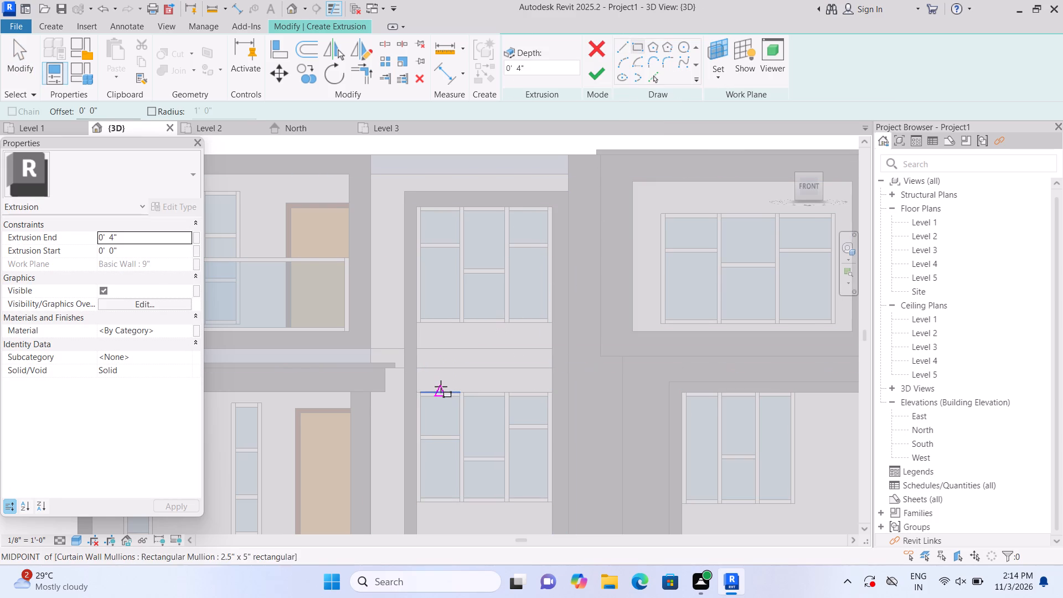
scroll(439, 385, up, 1)
click(415, 390)
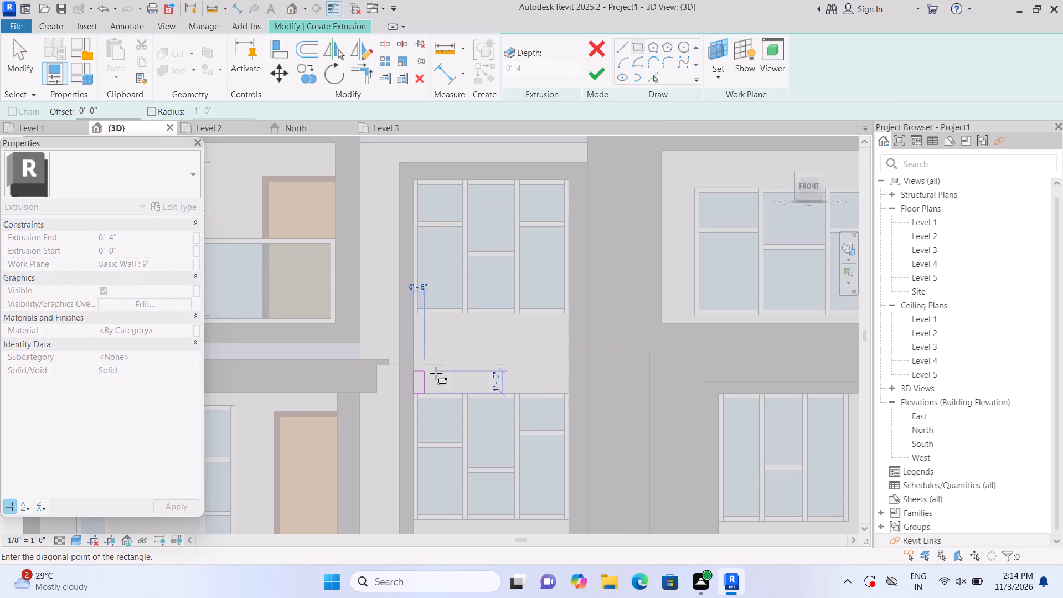
click(567, 379)
double_click(606, 69)
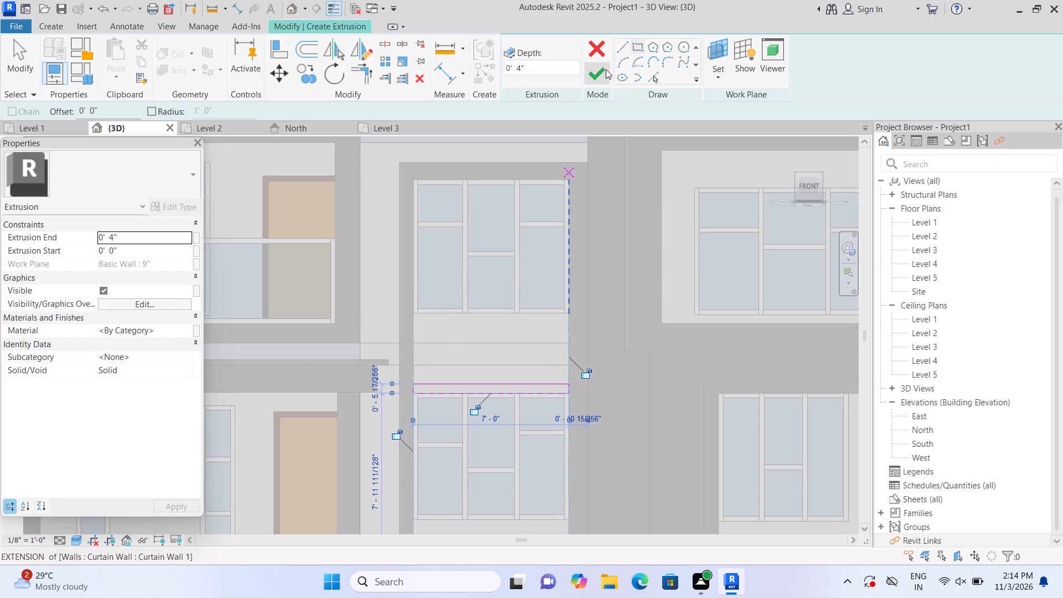
double_click(523, 76)
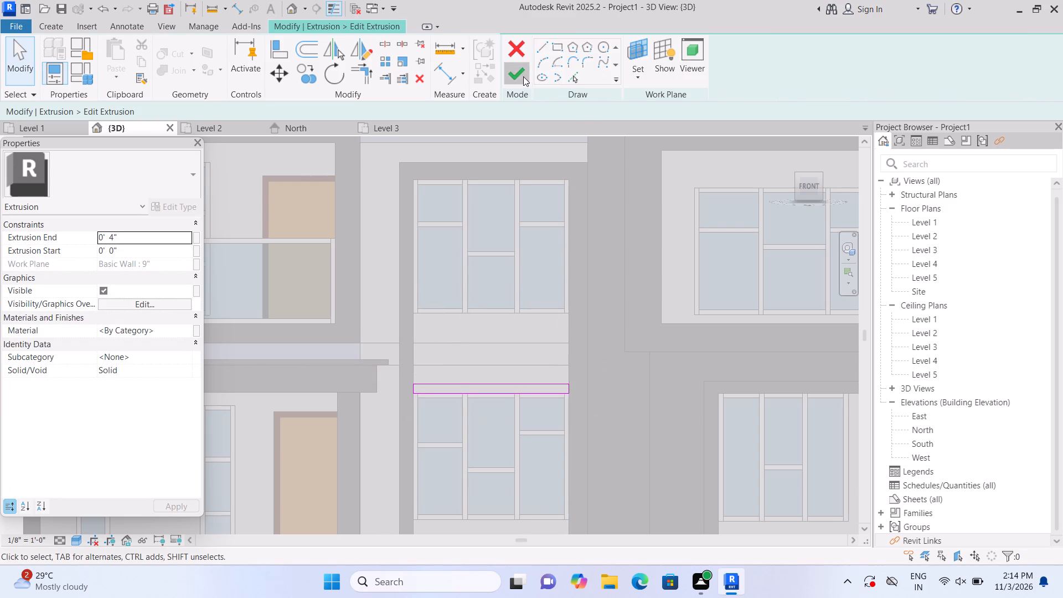
click(179, 234)
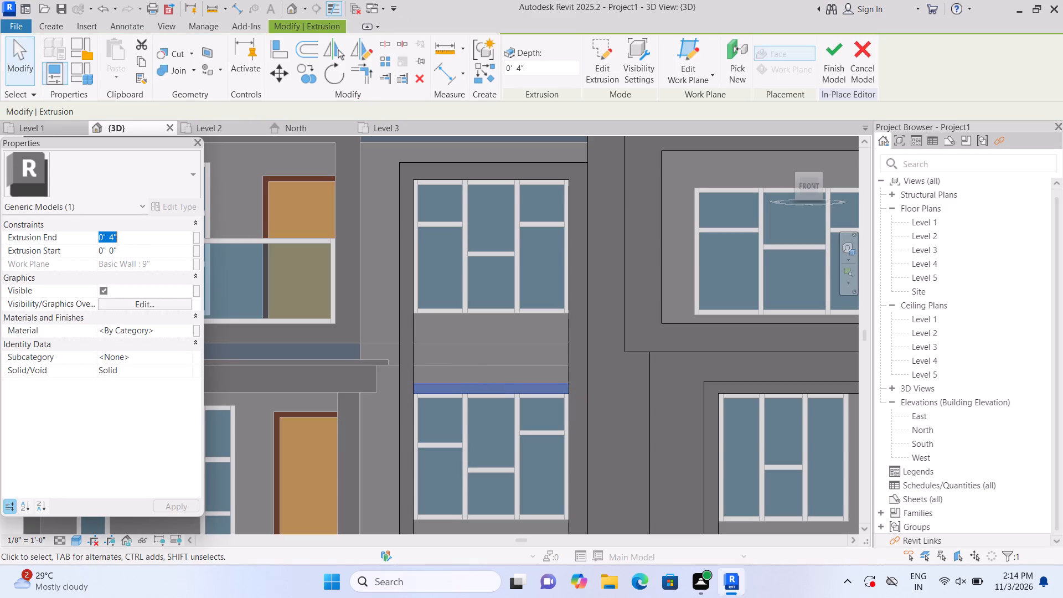
key(BackSpace)
text(1')
key(Return)
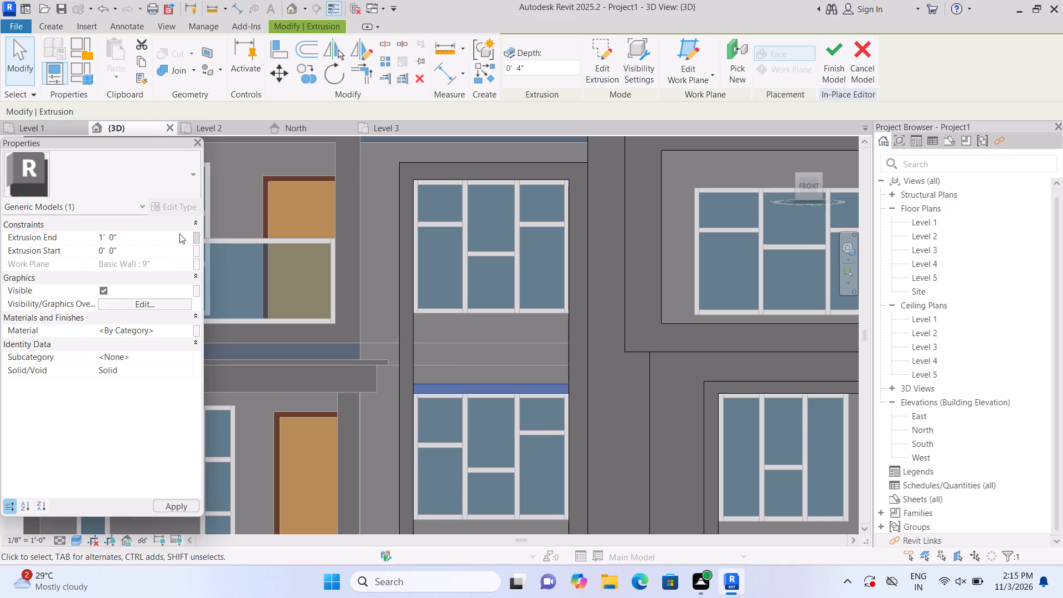
scroll(411, 298, down, 3)
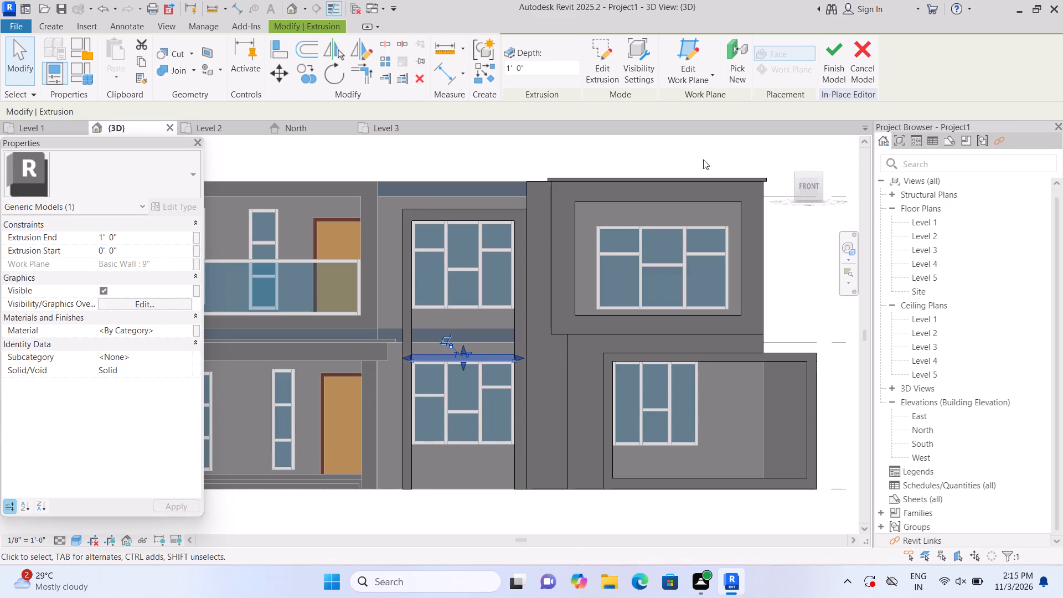
click(700, 154)
Examine the new ledge above the ground-floor window from the corner 3D view and the whole facade from the front.
double_click(781, 145)
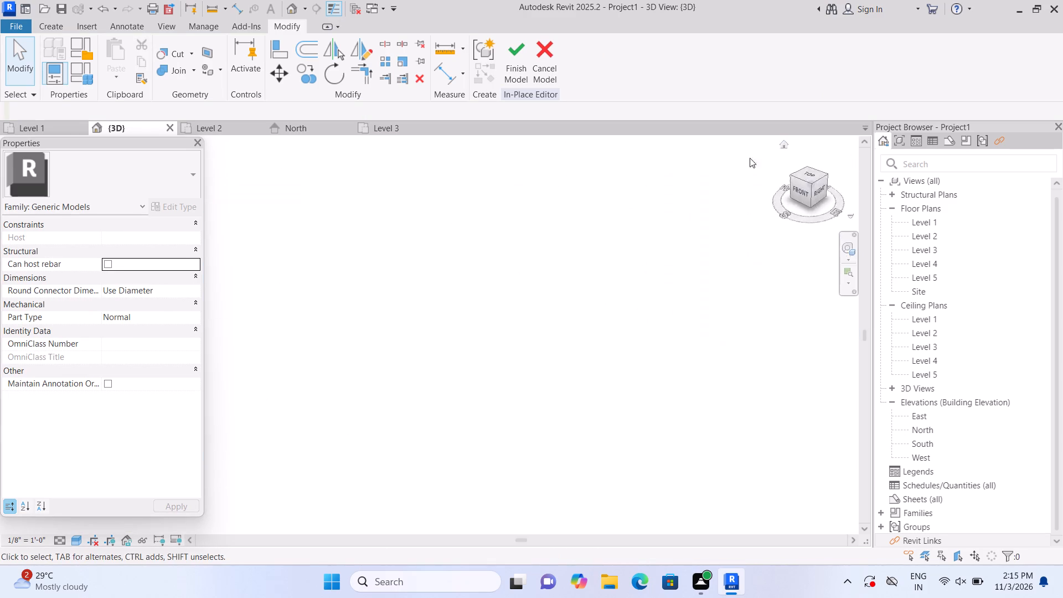
scroll(233, 385, up, 11)
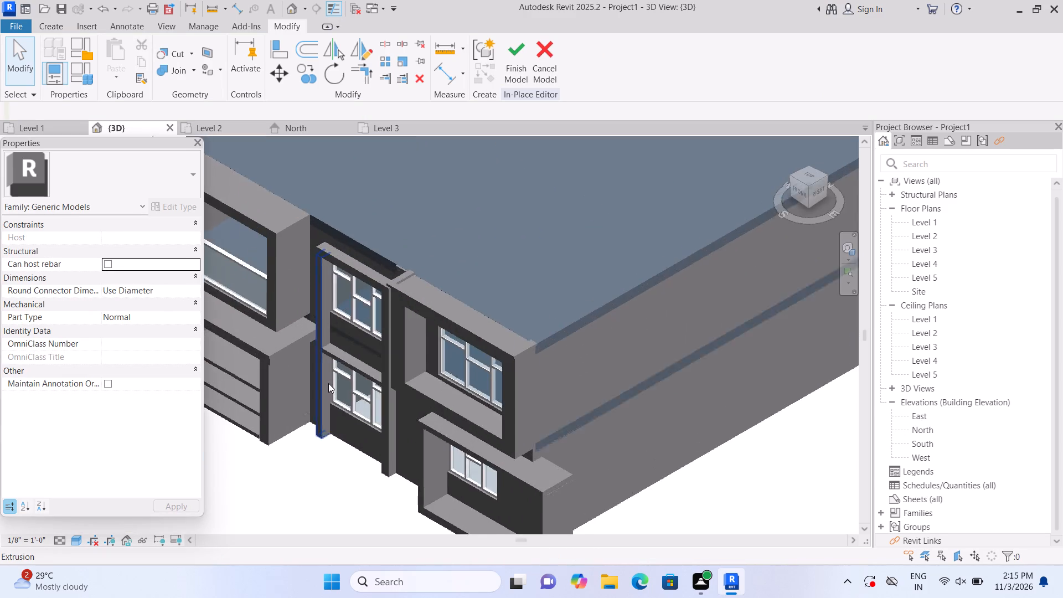
scroll(328, 383, up, 8)
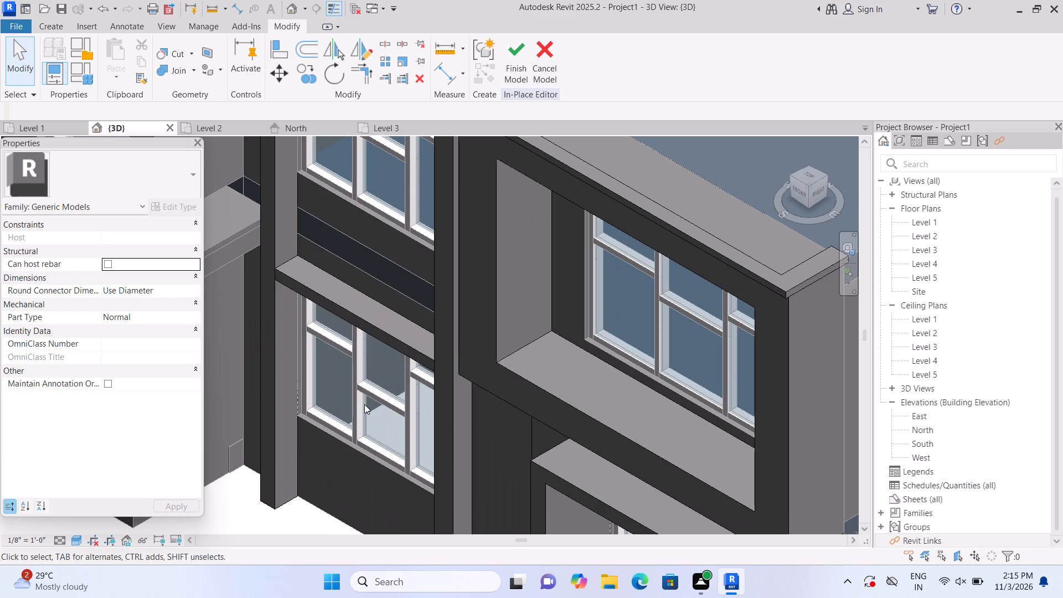
scroll(365, 404, down, 6)
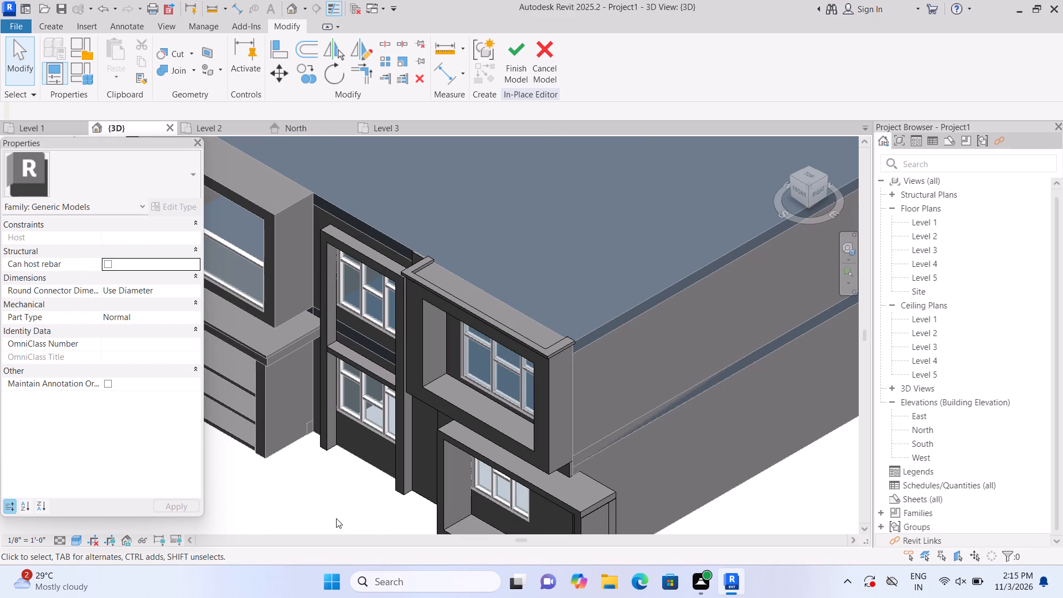
click(798, 194)
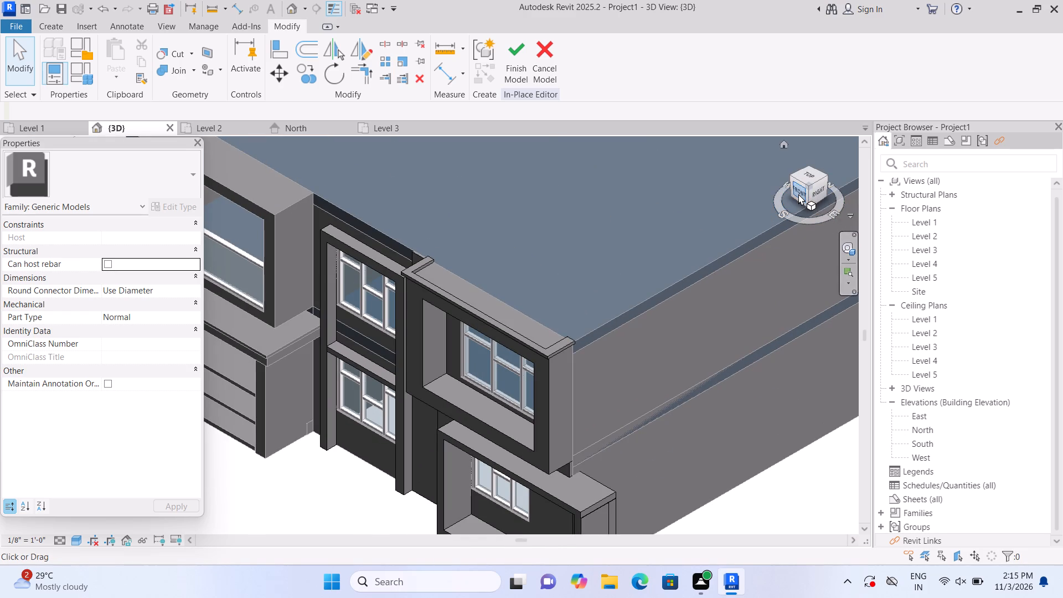
scroll(329, 350, up, 4)
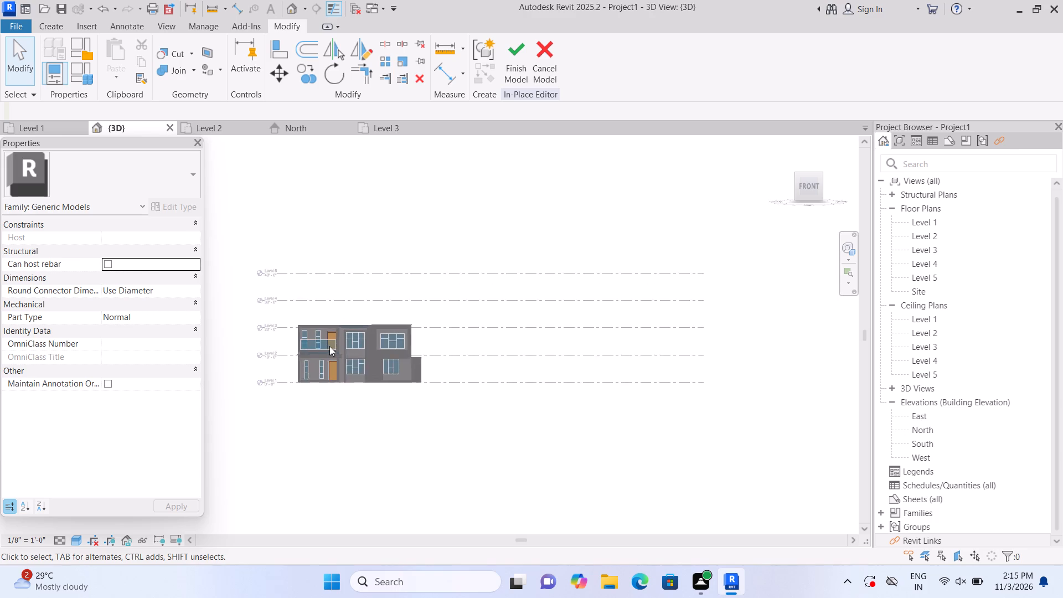
scroll(329, 346, up, 7)
middle_drag(443, 368, 448, 365)
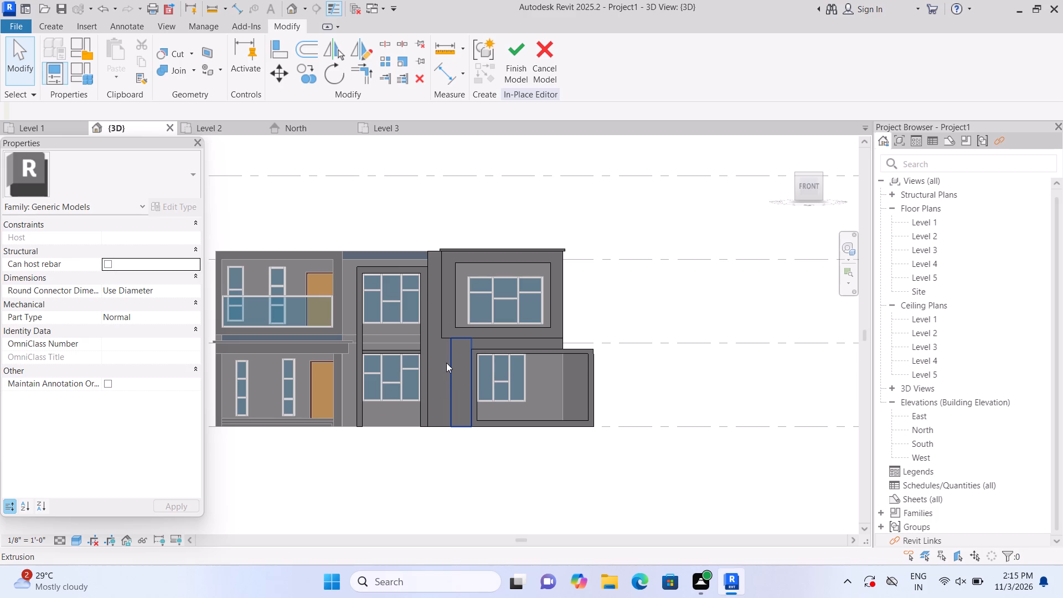
middle_drag(428, 435, 478, 442)
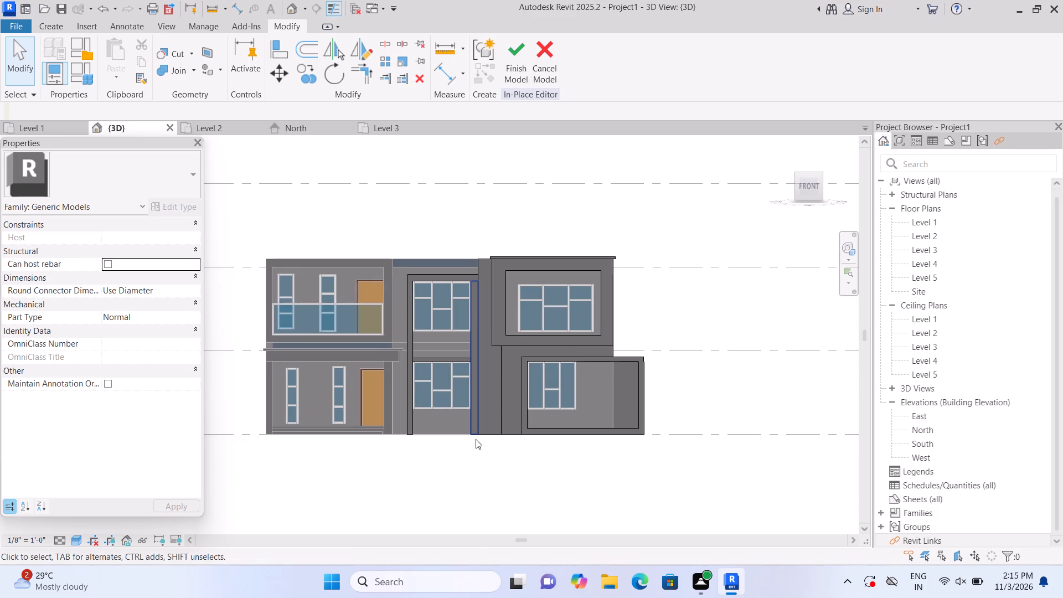
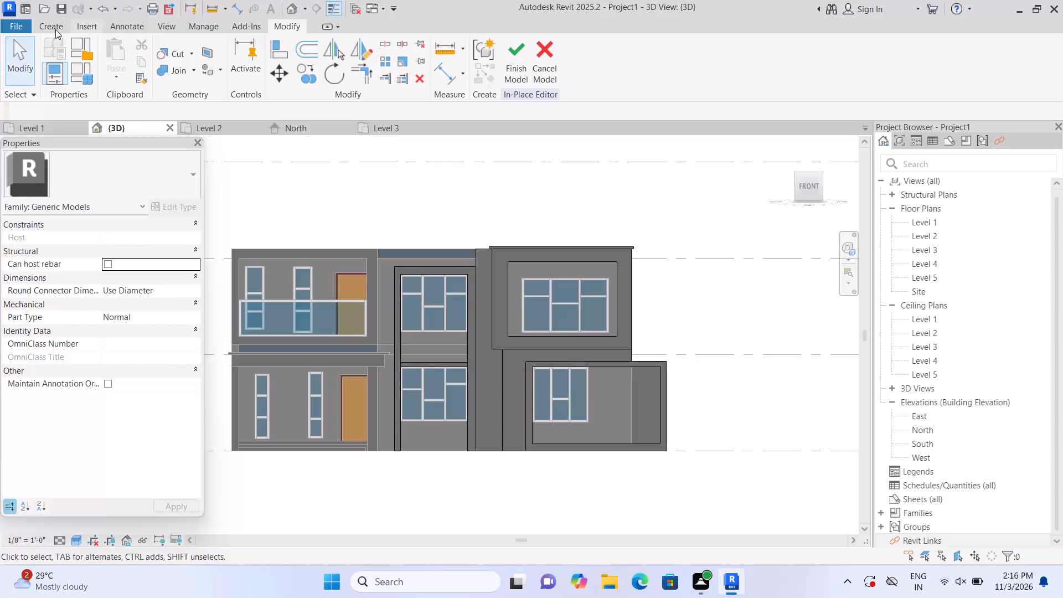
Extrude a rectangle about 3'-2" high on the front wall, spanning the framed bay between the upper window and the ledge below it.
click(55, 29)
click(109, 56)
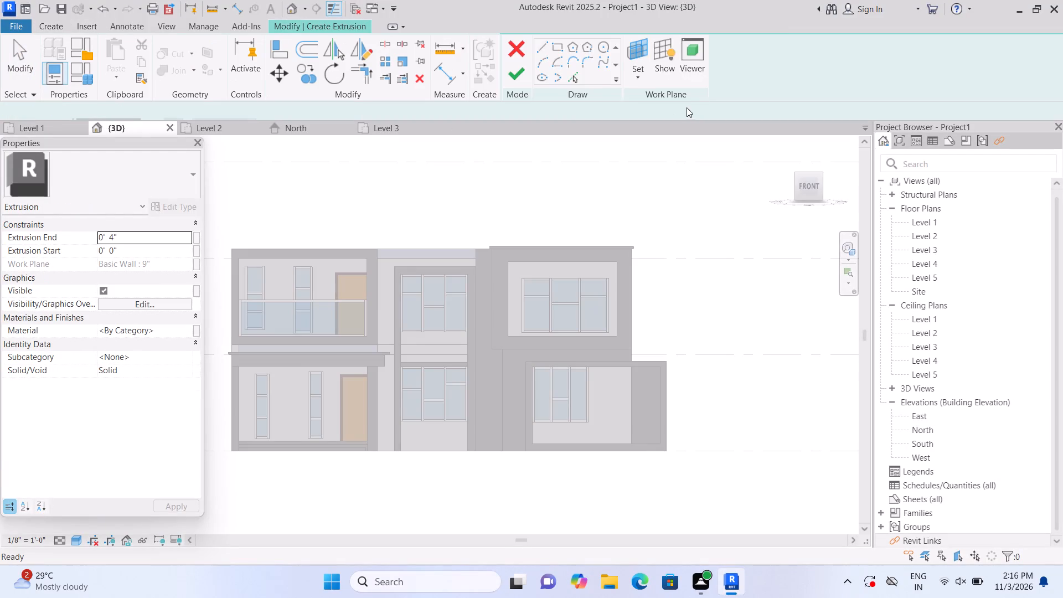
click(719, 74)
click(737, 124)
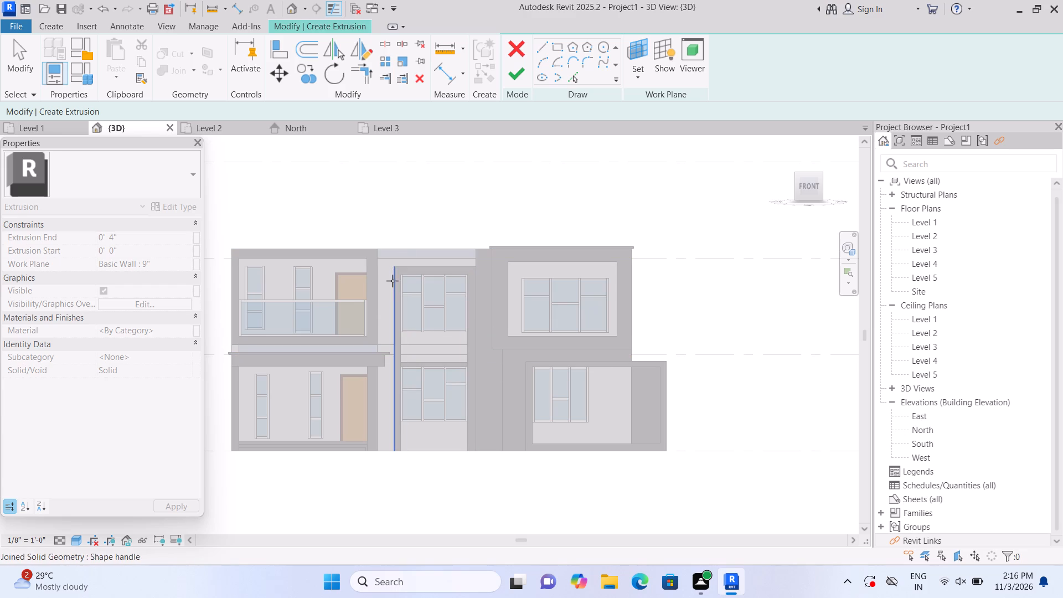
scroll(431, 346, up, 2)
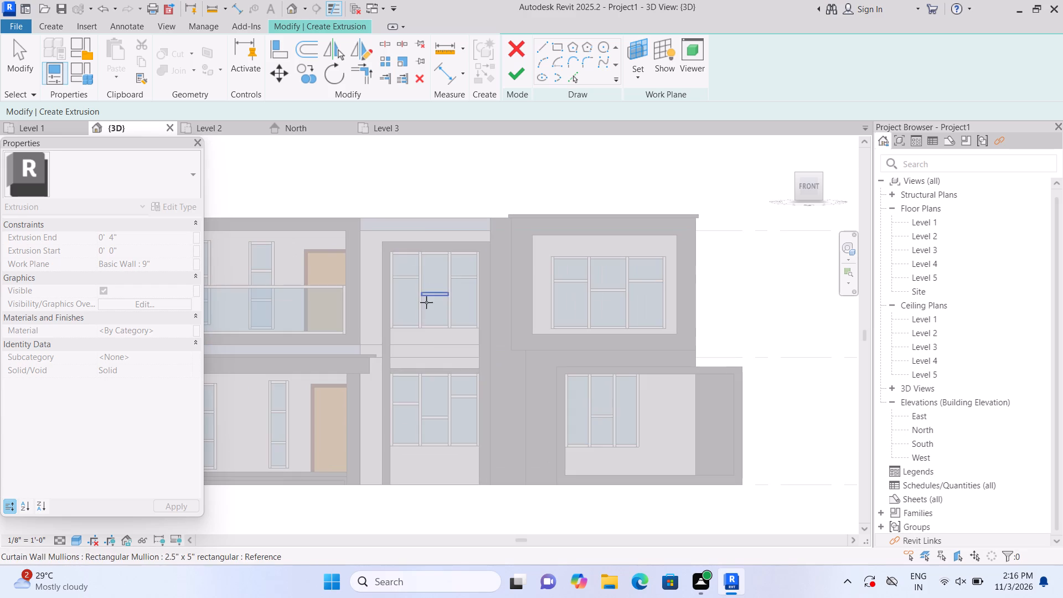
click(427, 337)
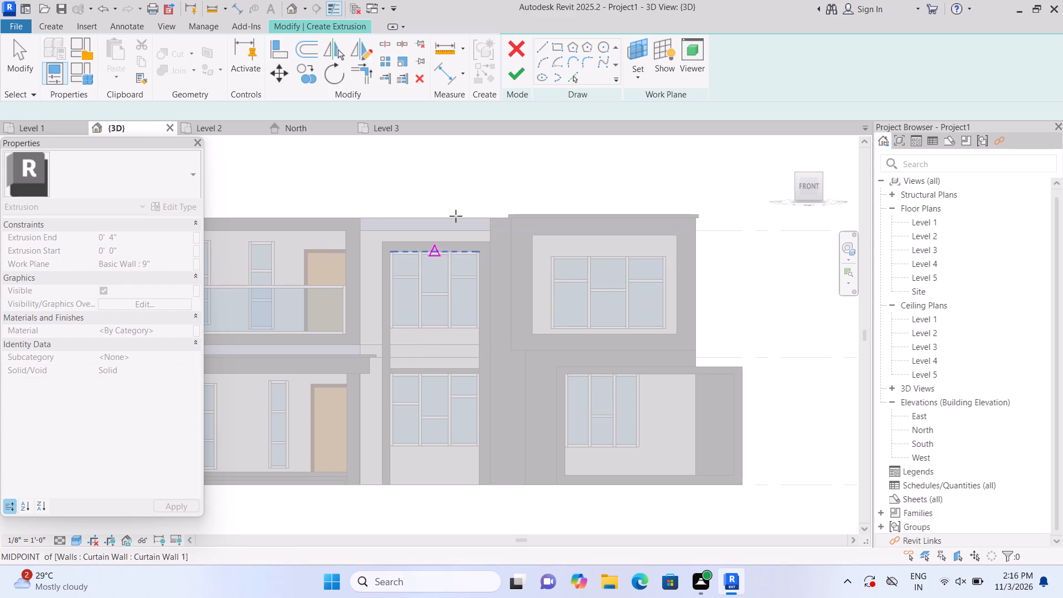
click(638, 47)
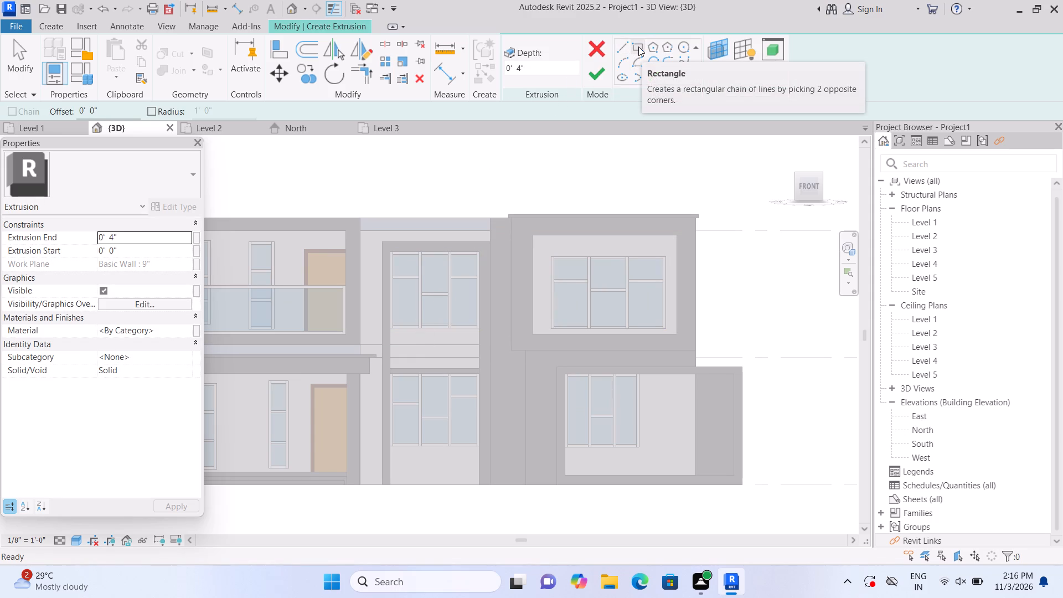
scroll(408, 349, up, 1)
middle_drag(407, 343, 396, 328)
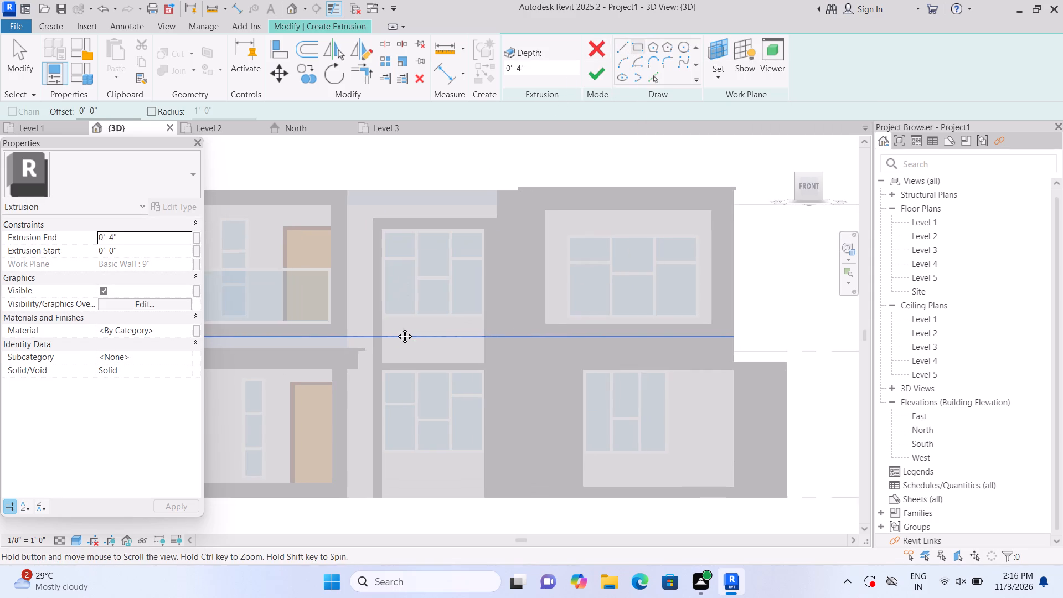
middle_drag(396, 328, 392, 318)
click(375, 303)
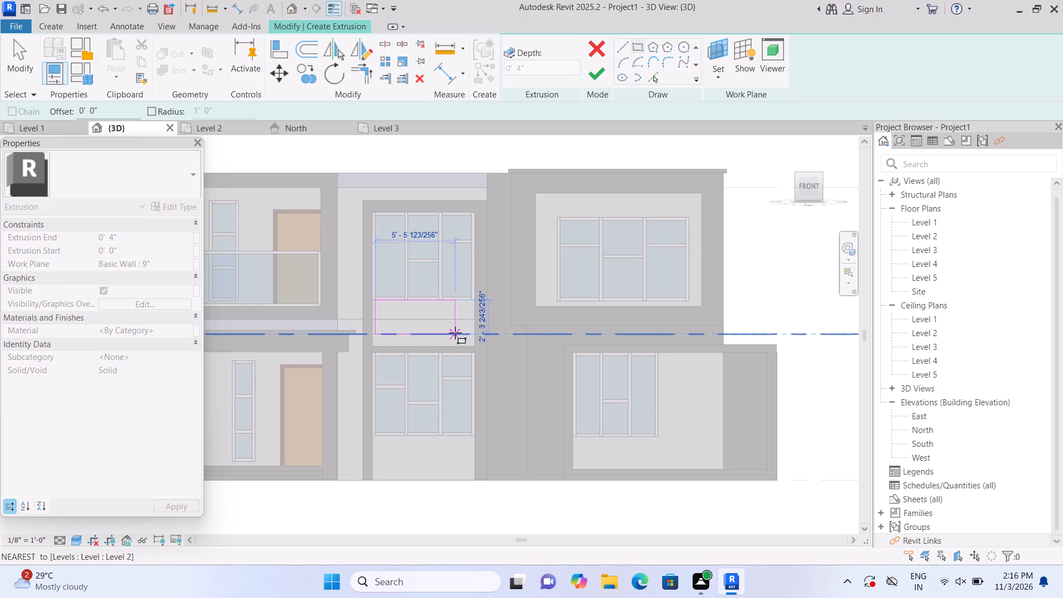
key(Escape)
scroll(390, 319, up, 5)
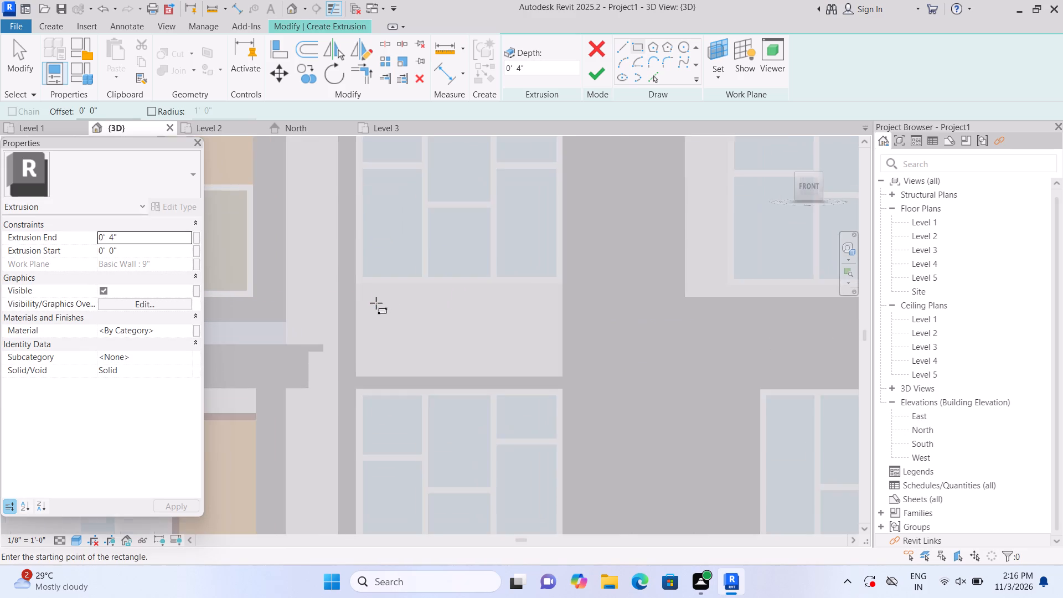
scroll(376, 303, up, 2)
click(353, 280)
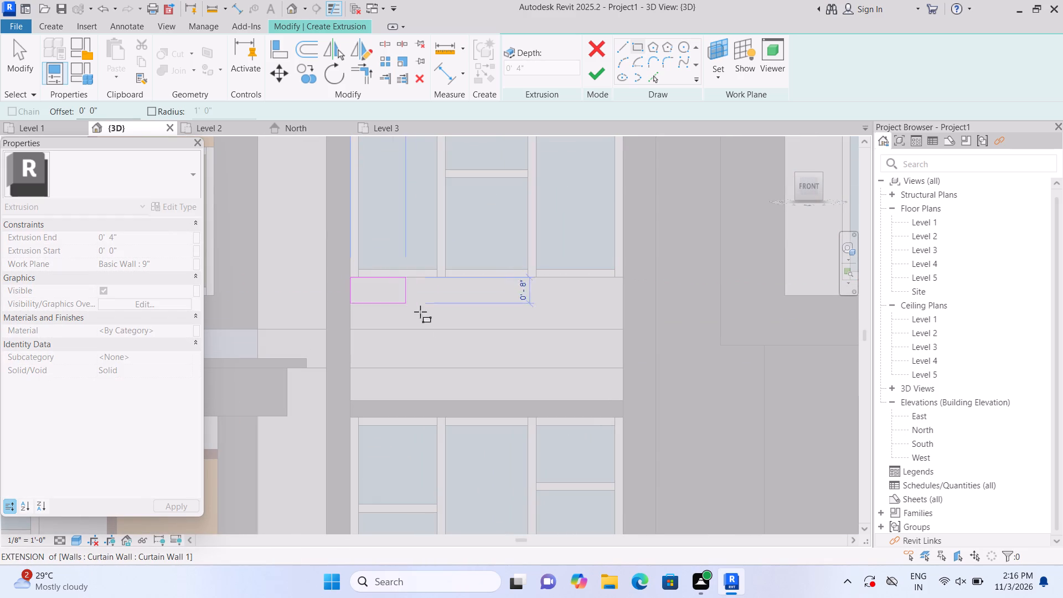
double_click(625, 396)
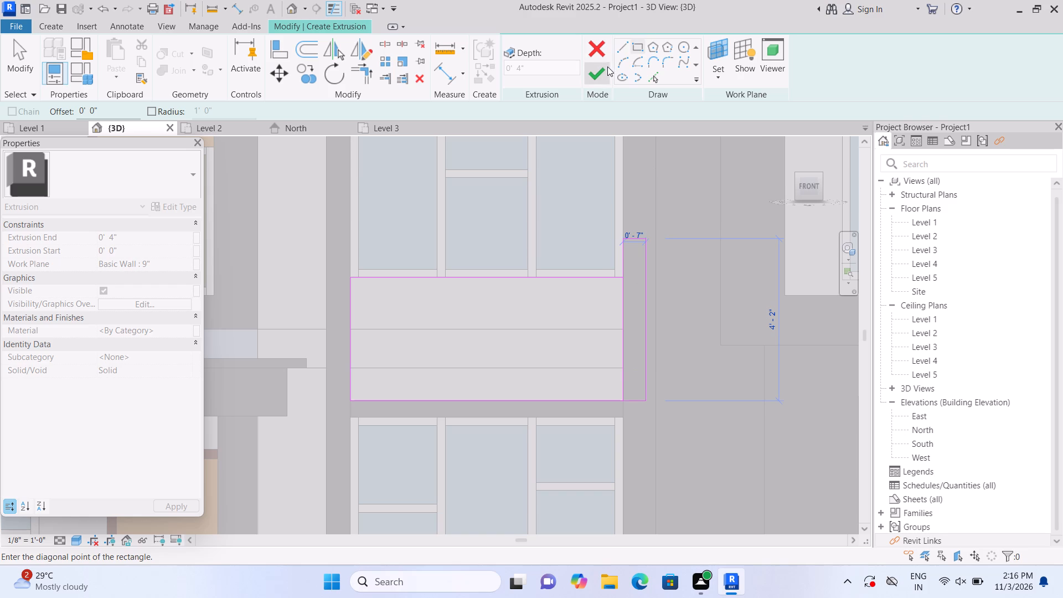
click(592, 79)
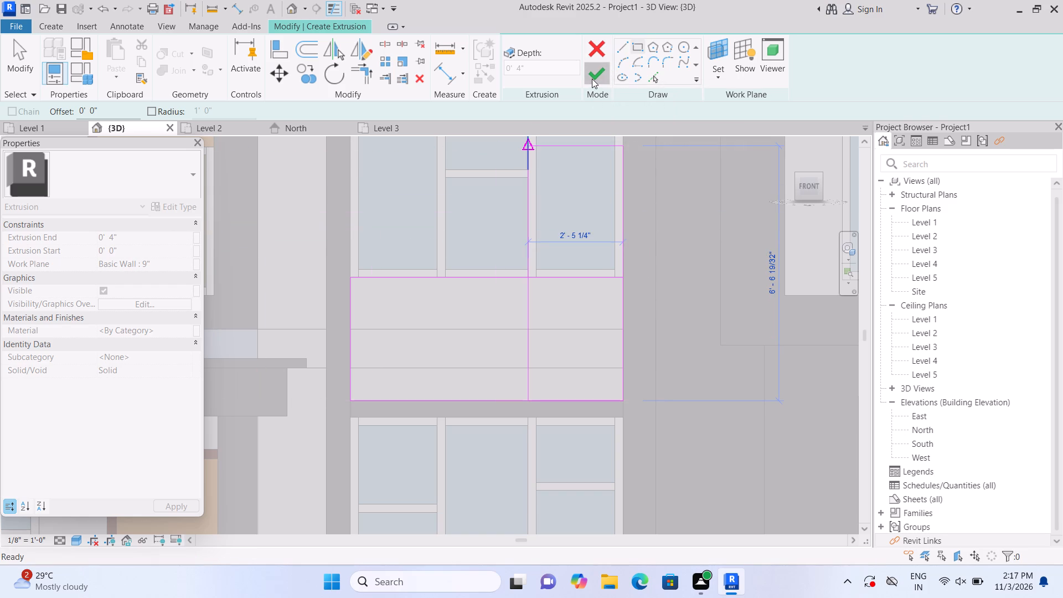
Set the extrusion end of the panel below the framed bay's upper window to 2".
click(180, 236)
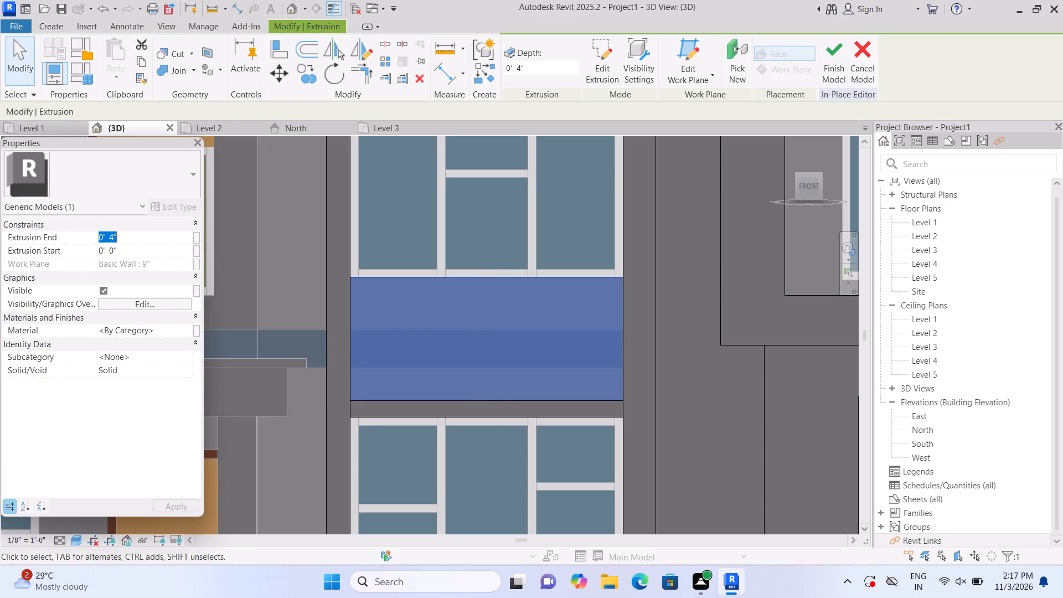
key(BackSpace)
key(2)
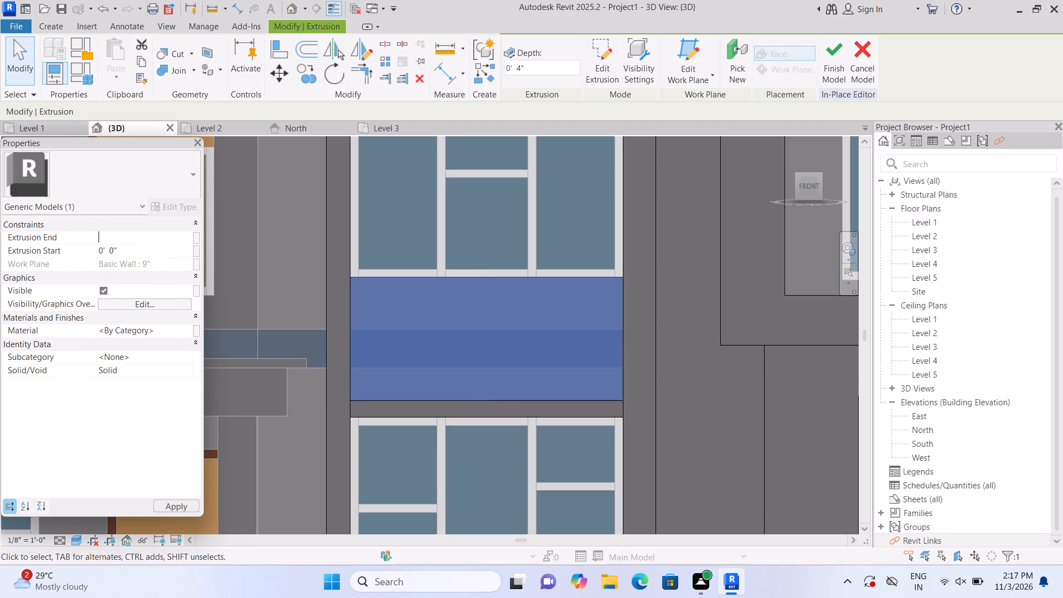
key(shift+quotedbl)
key(Return)
scroll(327, 291, down, 2)
click(307, 281)
Extrude a 7'-0" by about 3'-1" rectangle on the front wall between the framed bay's ground-floor window and the Level 1 base line.
scroll(308, 281, down, 3)
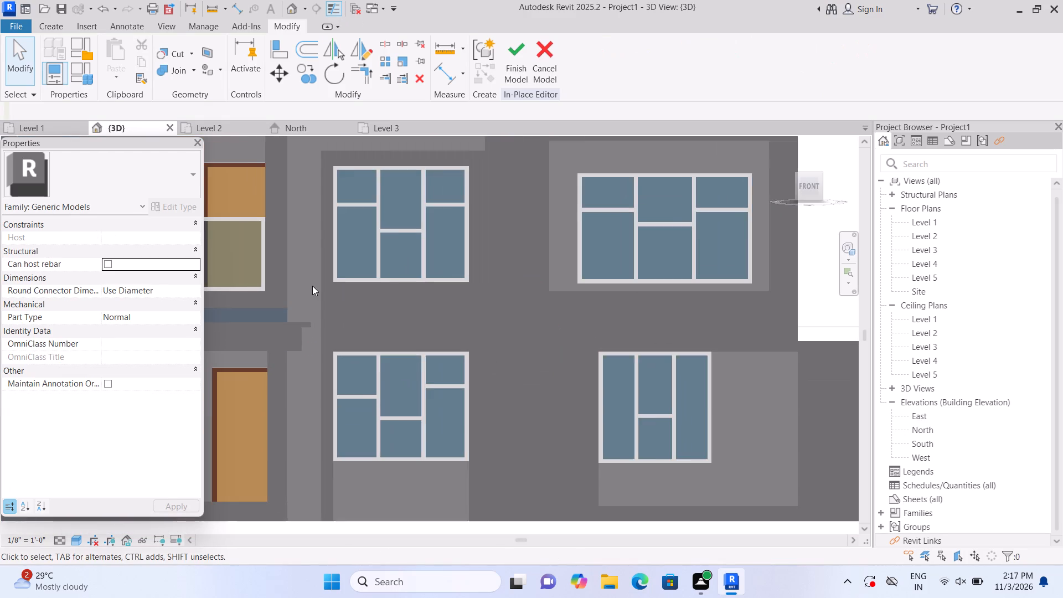
scroll(314, 293, down, 2)
middle_drag(350, 378, 375, 286)
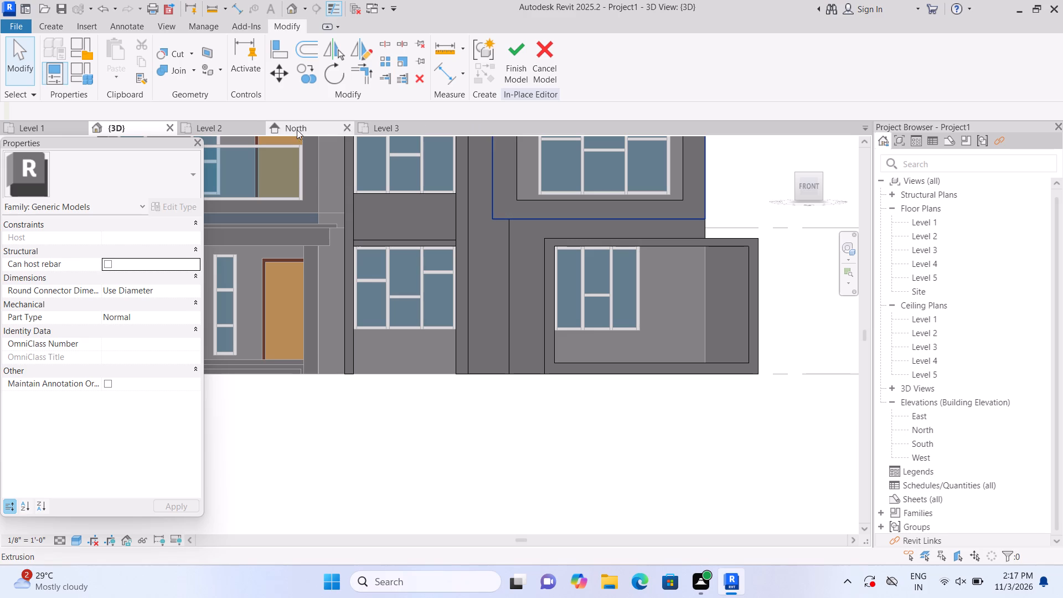
click(45, 27)
click(119, 47)
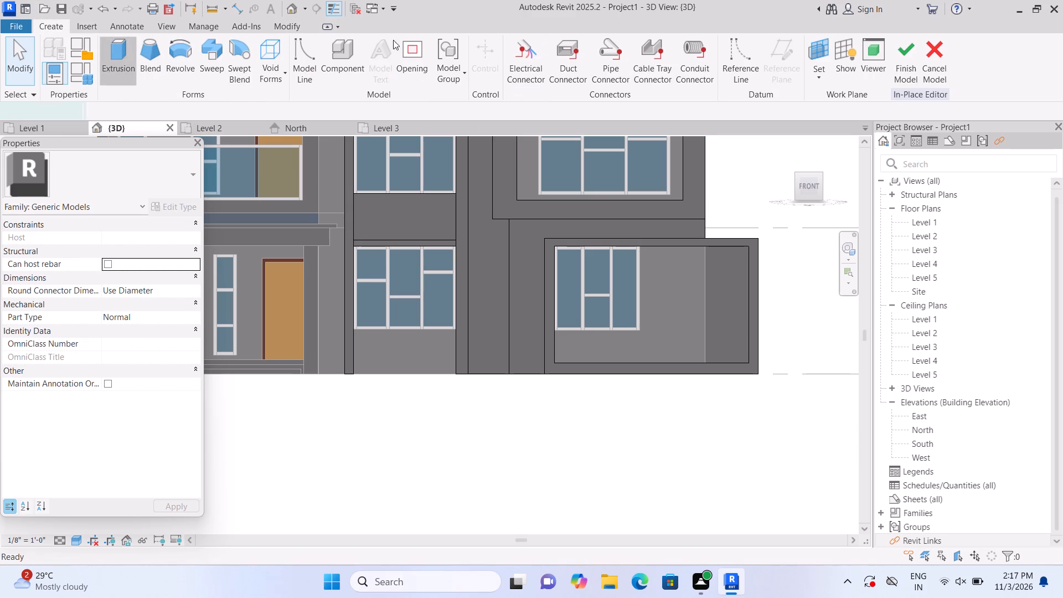
click(714, 74)
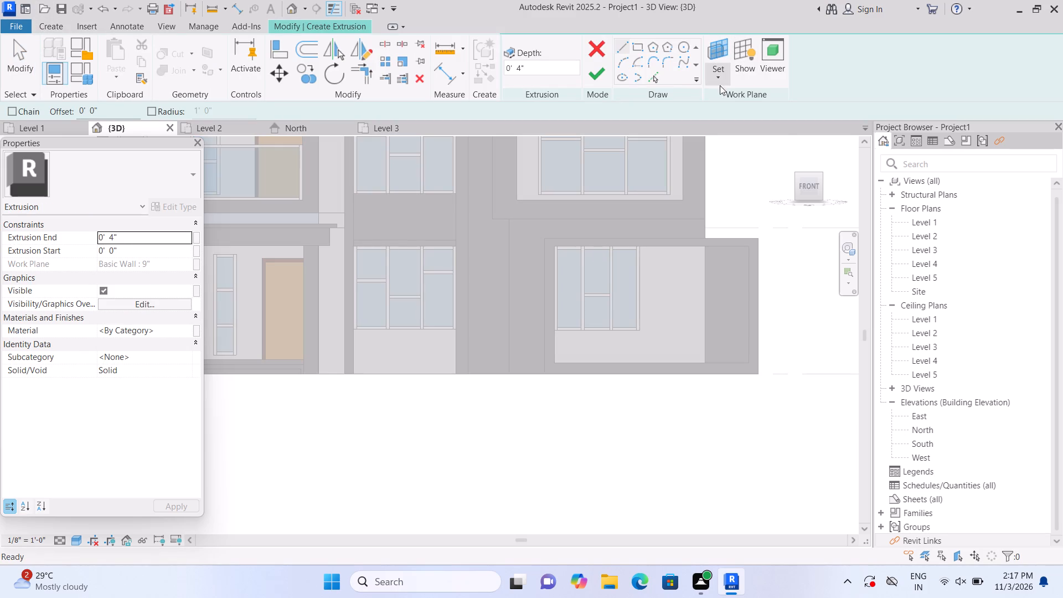
click(735, 117)
click(432, 337)
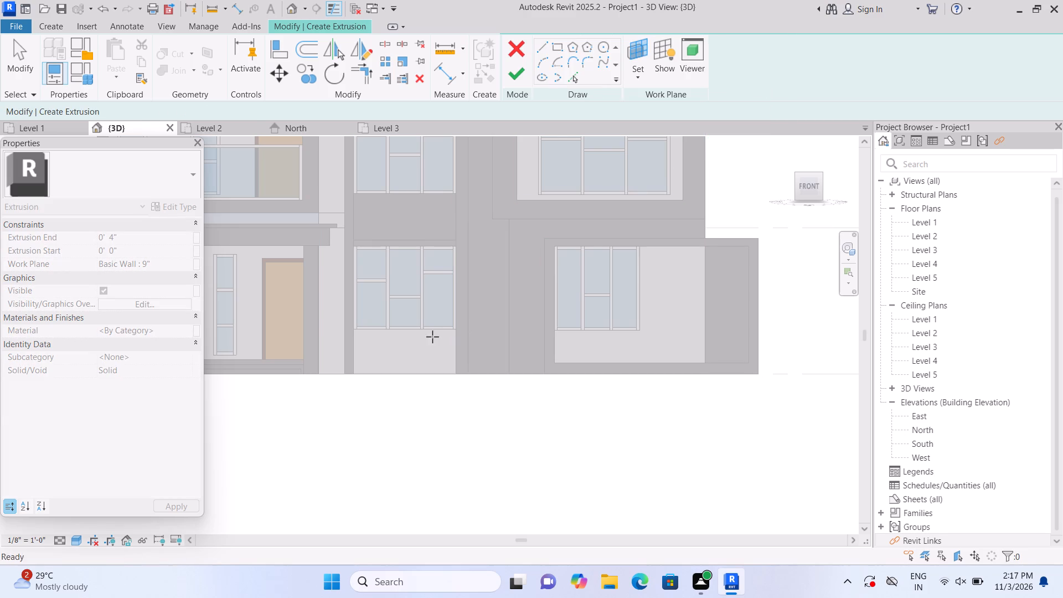
double_click(638, 44)
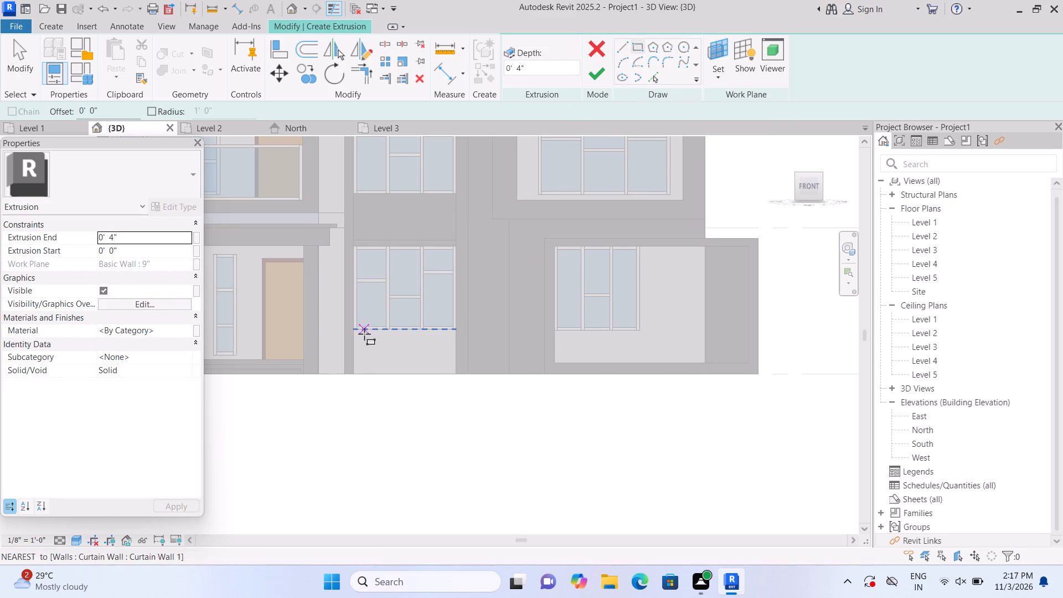
scroll(364, 332, up, 8)
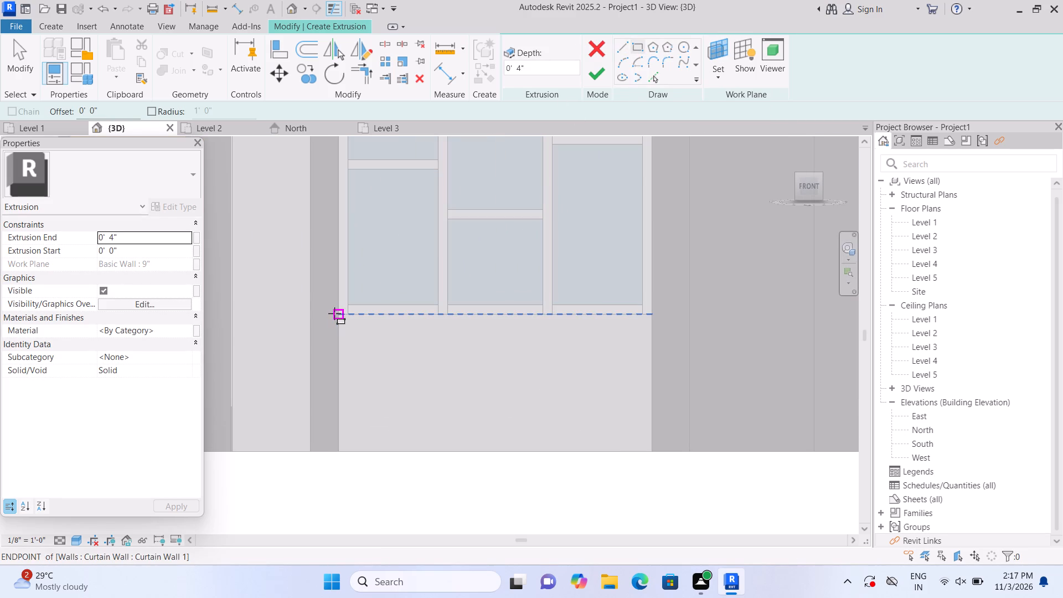
click(334, 313)
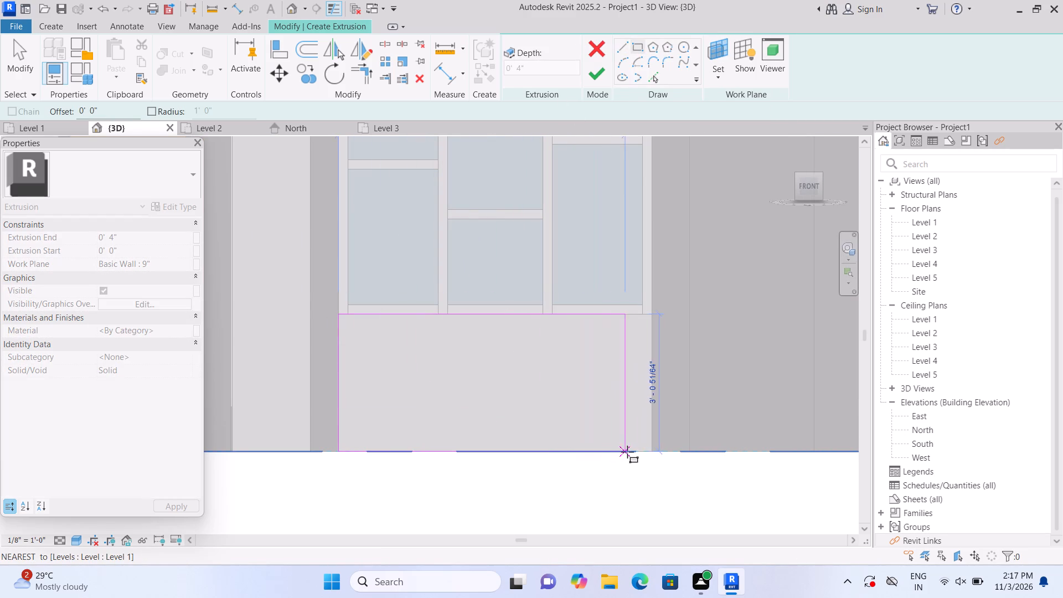
click(653, 448)
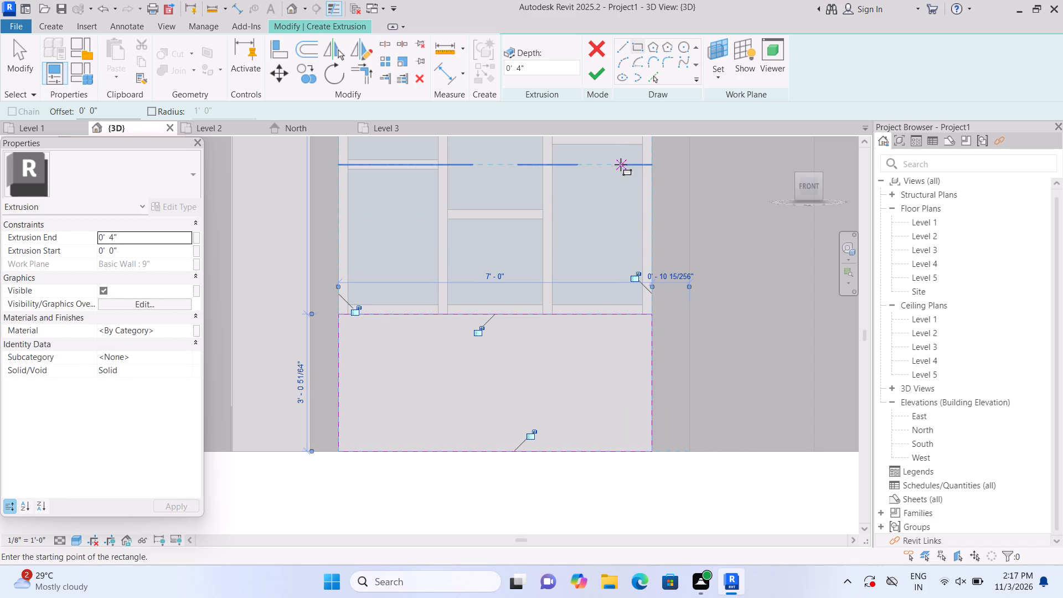
click(587, 74)
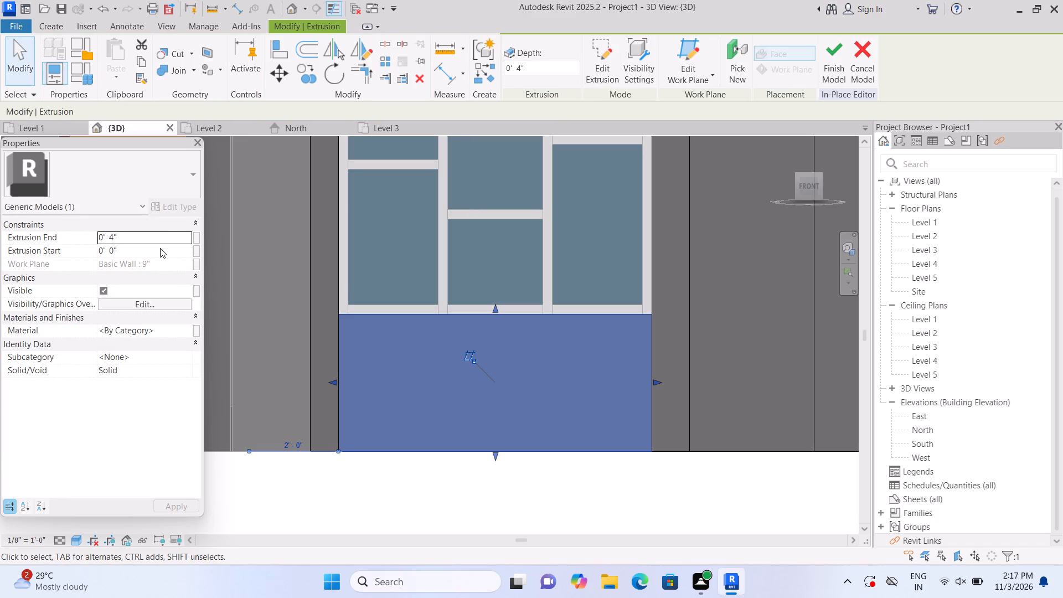
Set the extrusion end of the panel below the ground-floor window to 2".
click(161, 236)
key(BackSpace)
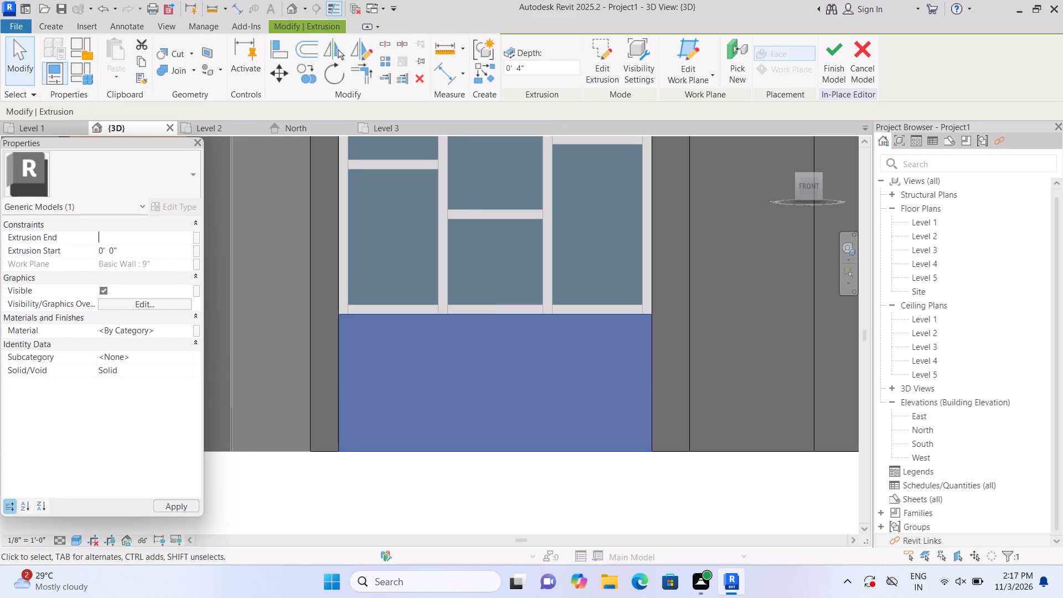
text(2")
key(Return)
click(375, 476)
Sketch an extrusion rectangle about 10'-2 1/2" by 1'-10 11/16" on the front roof-edge plane, above the framed bay.
scroll(374, 473, down, 6)
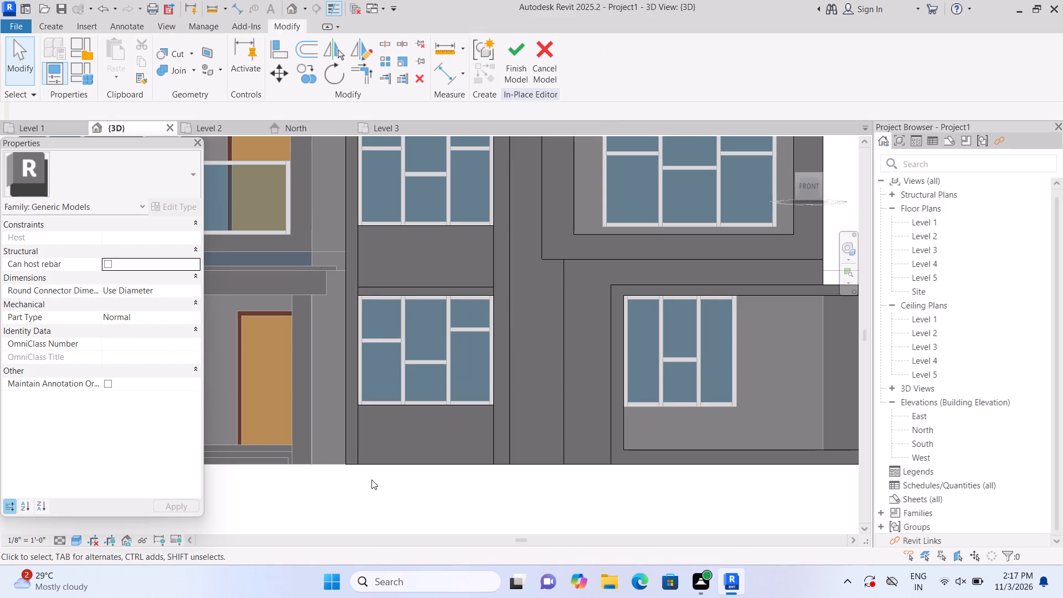
middle_drag(372, 480, 421, 491)
middle_drag(416, 488, 416, 562)
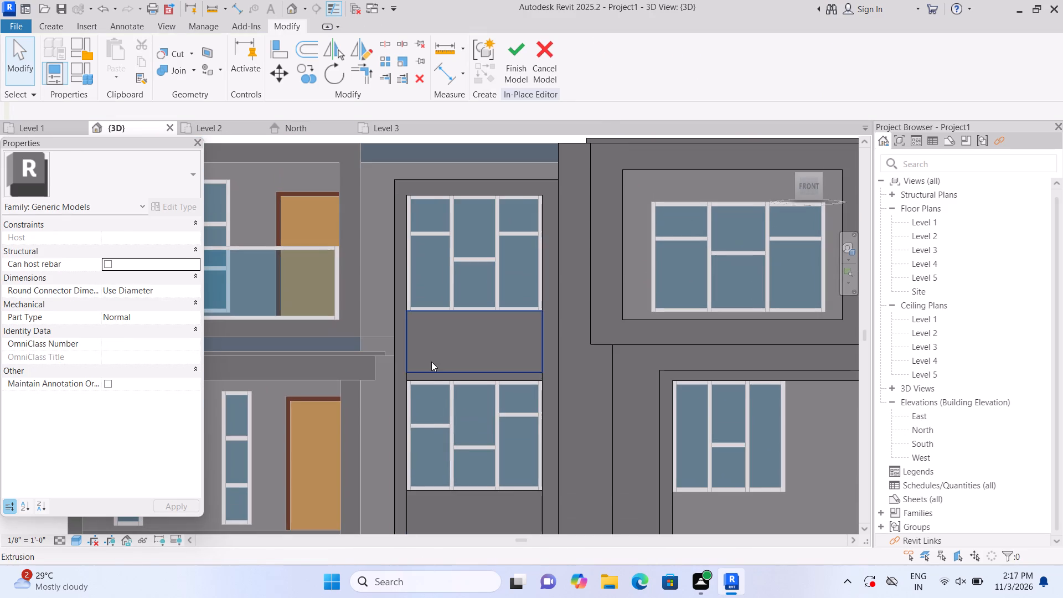
middle_drag(436, 368, 437, 411)
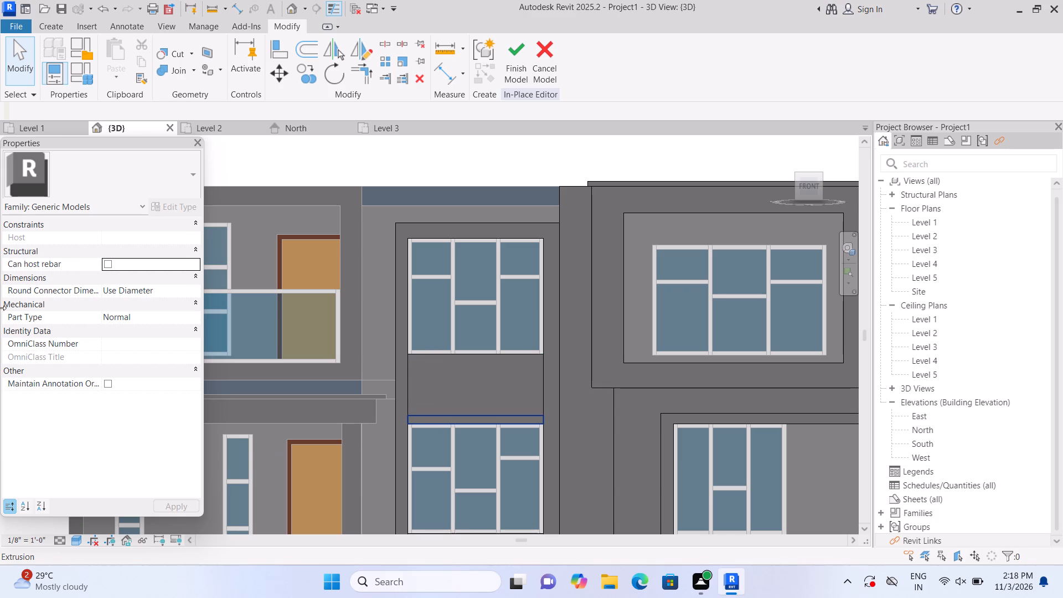
click(53, 18)
click(55, 24)
click(119, 66)
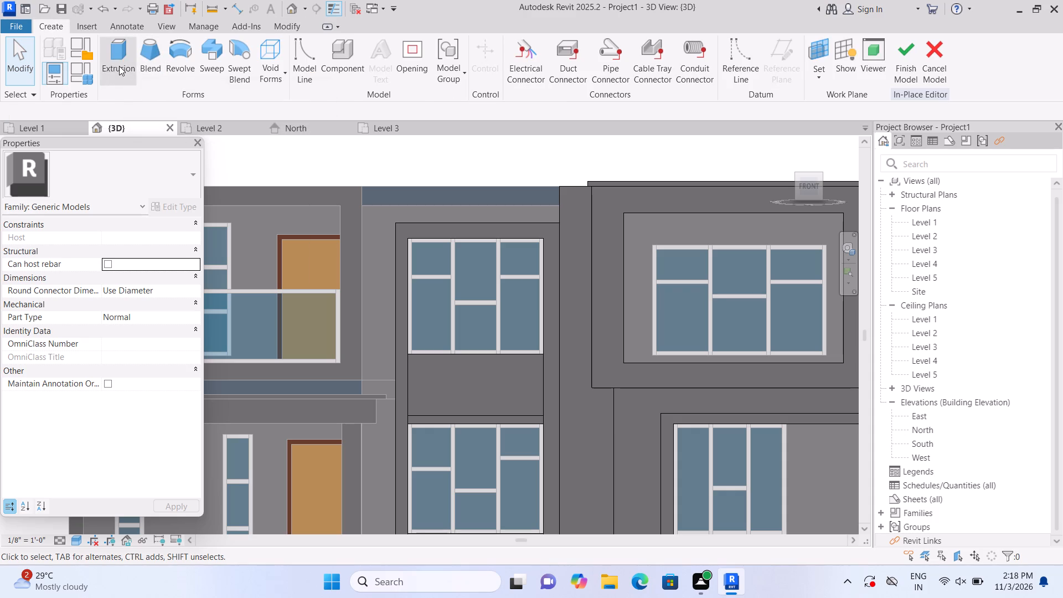
click(724, 70)
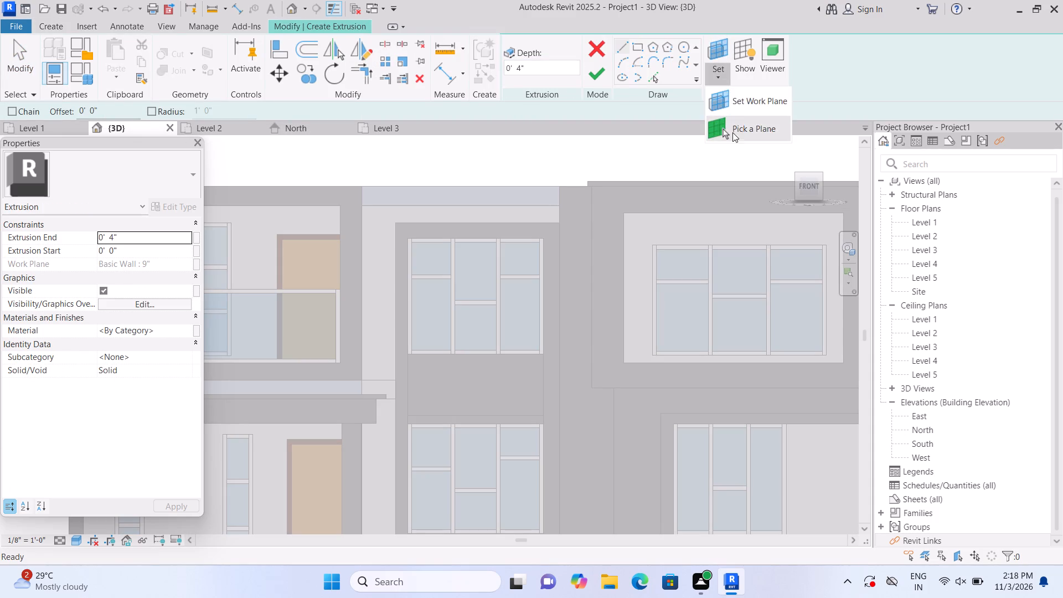
click(732, 136)
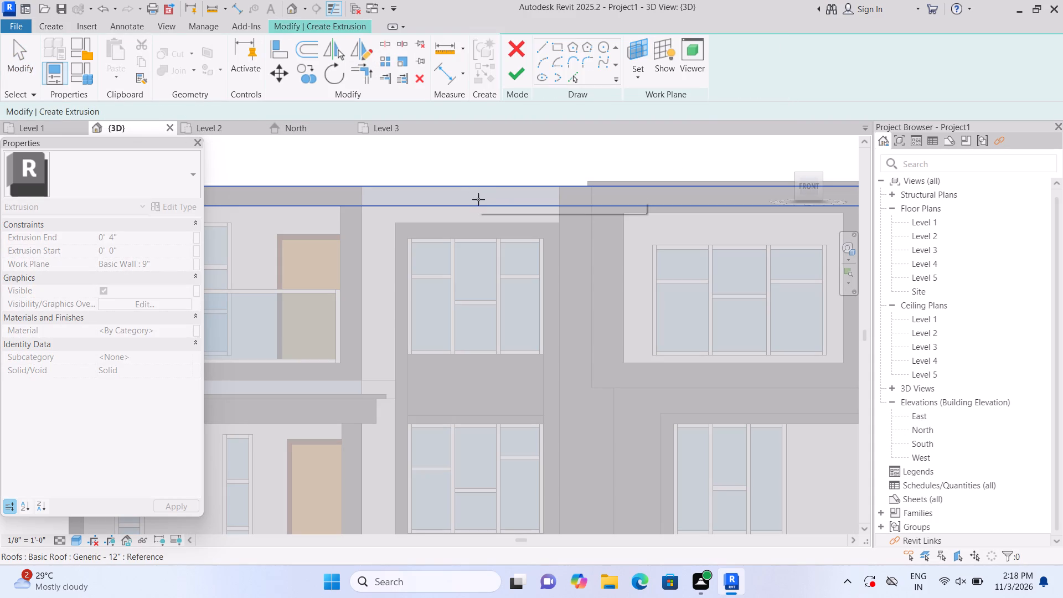
click(476, 195)
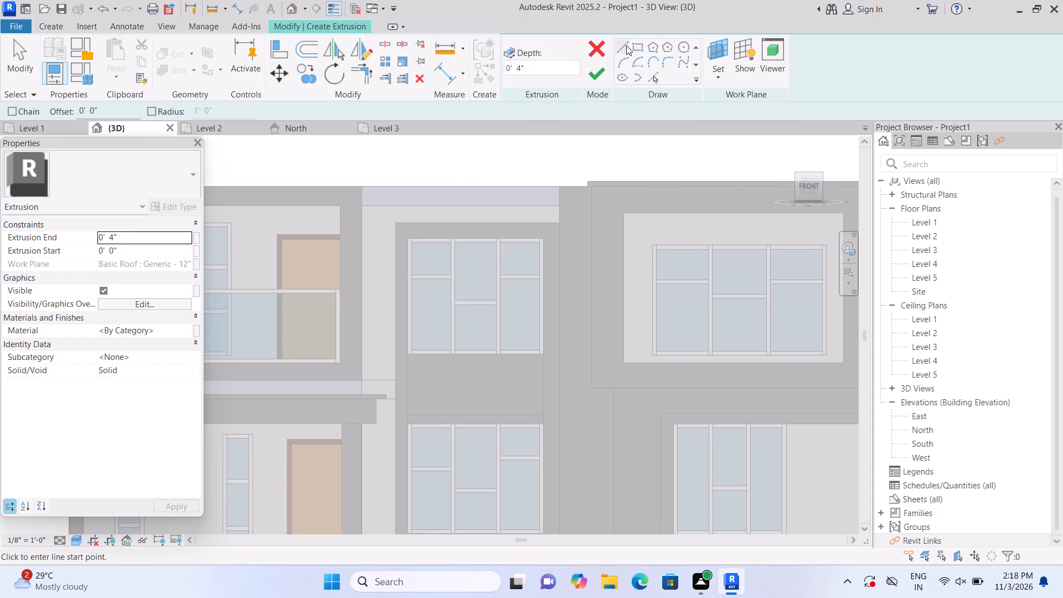
click(636, 42)
click(559, 184)
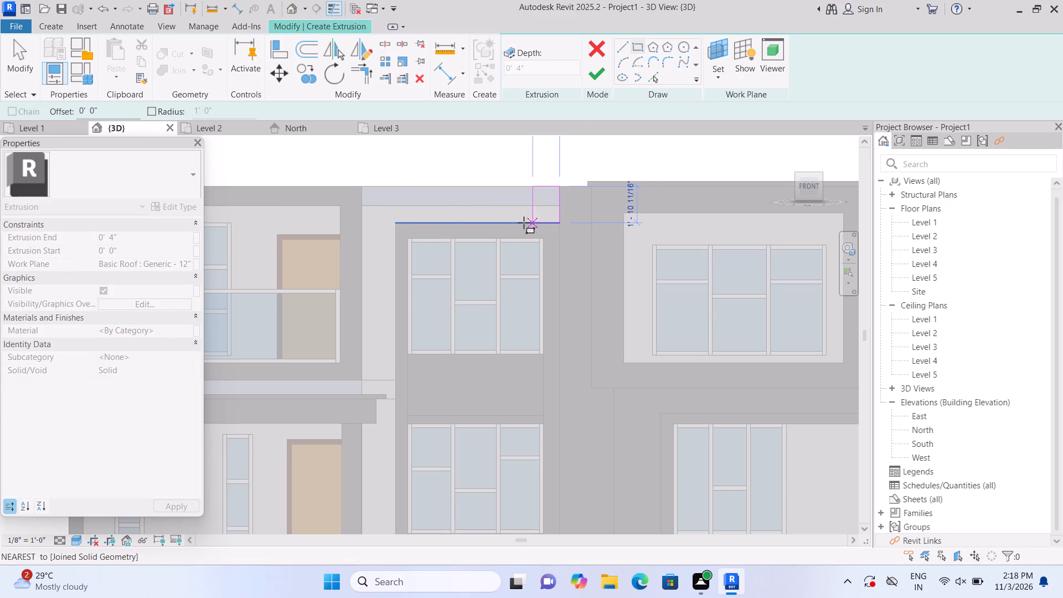
click(363, 224)
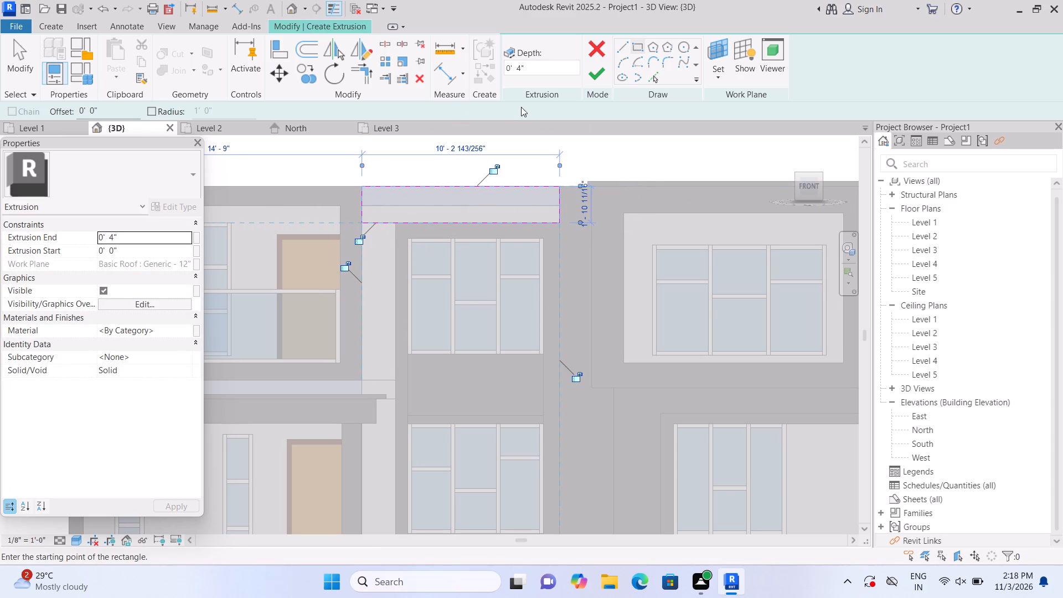
Set the roof-edge strip's extrusion end to 2" and finish the extrusion.
click(171, 234)
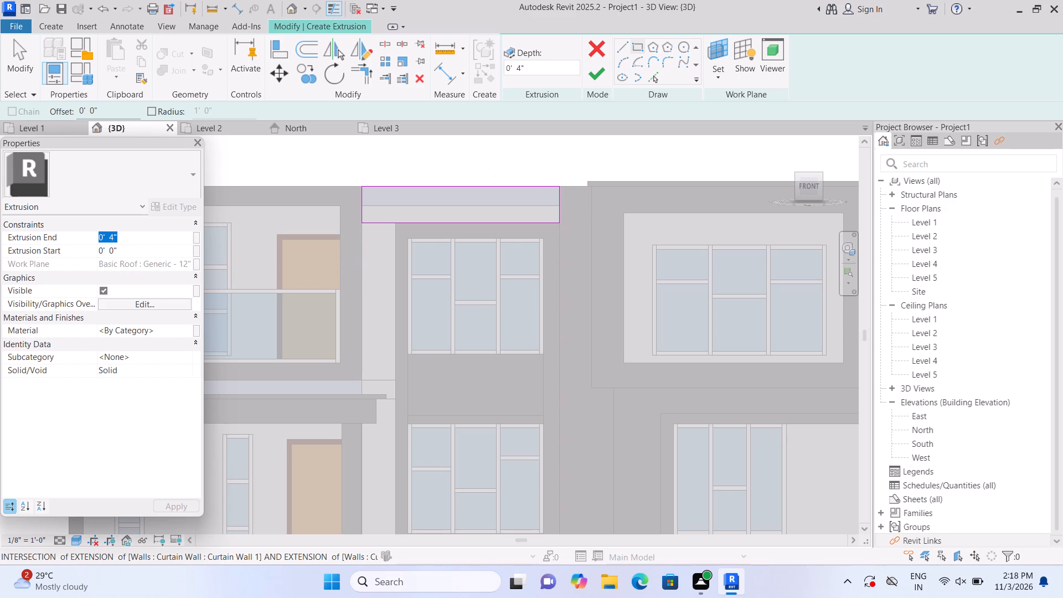
key(2)
key(shift+quotedbl)
key(Return)
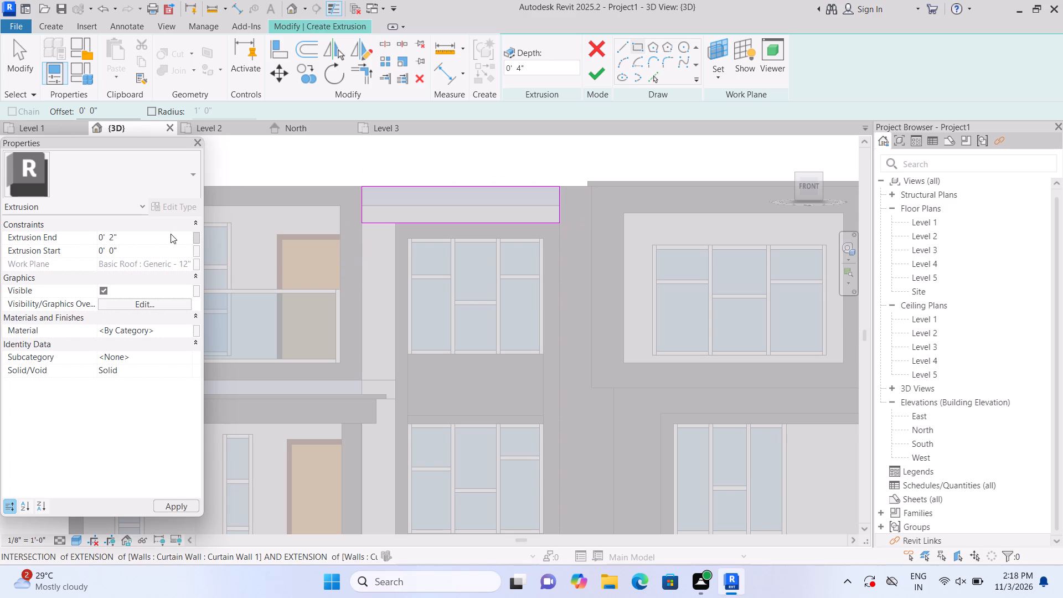
click(590, 81)
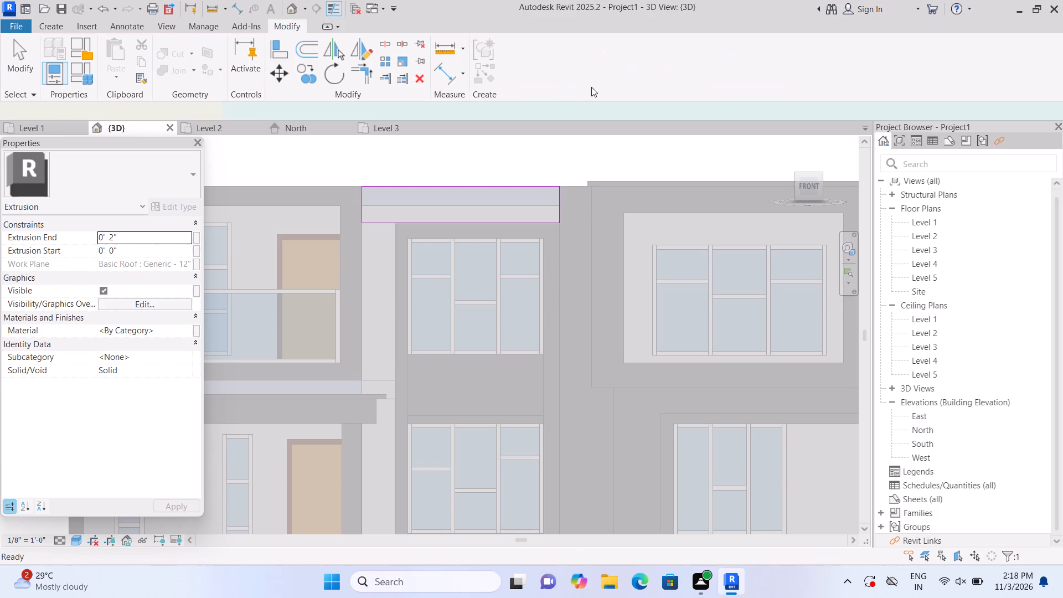
click(559, 159)
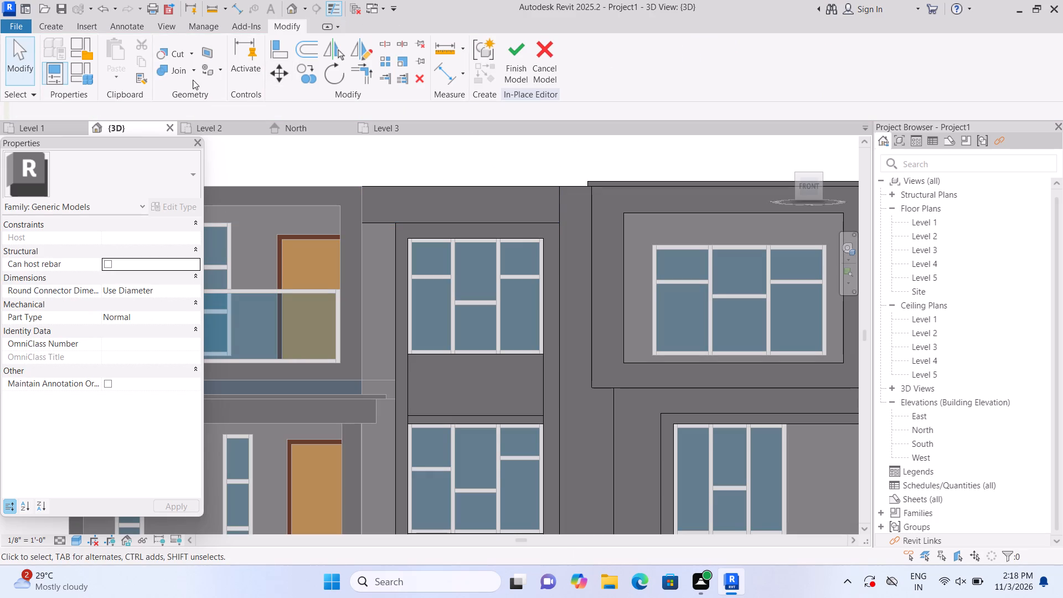
Join the roof-edge strip's geometry with the adjoining vertical strip beside the framed bay.
click(192, 71)
click(195, 89)
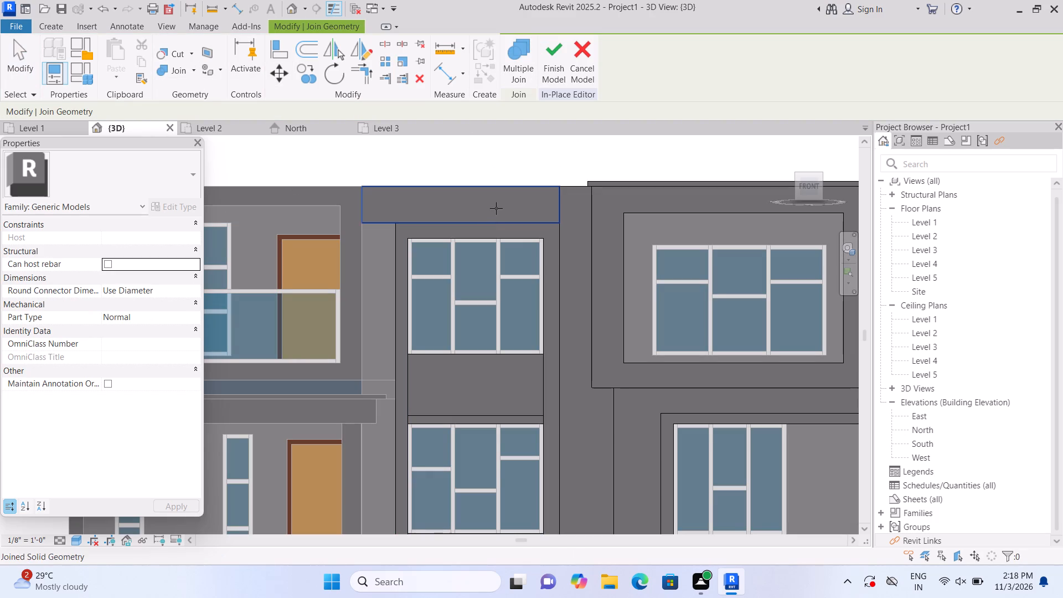
click(496, 208)
click(567, 223)
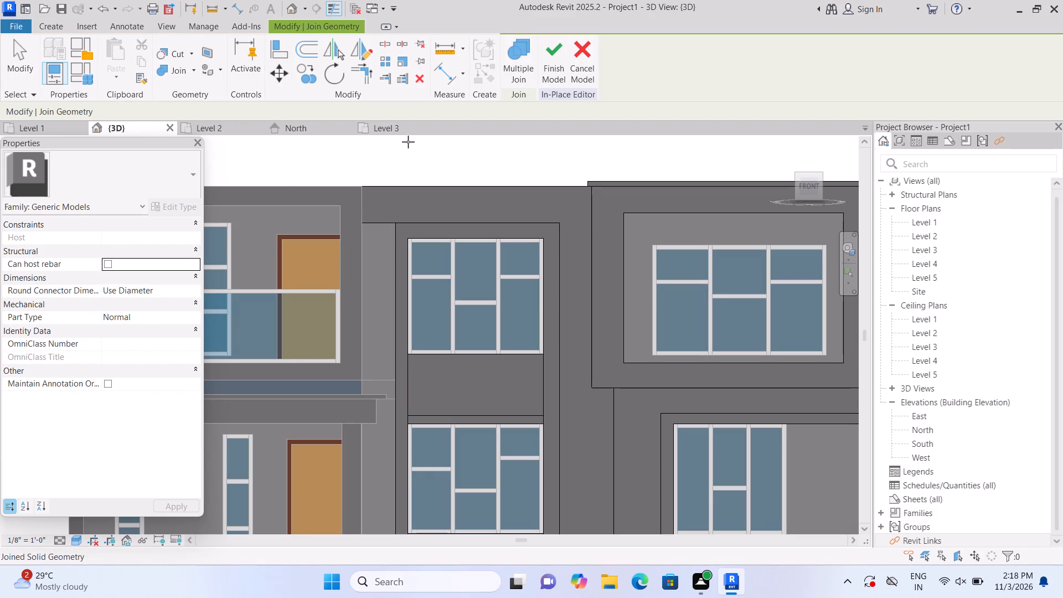
Extrude a narrow 2" deep rectangle on the front wall between balcony surround and framed bay, from the roof-edge strip down to the slab's underside.
click(63, 23)
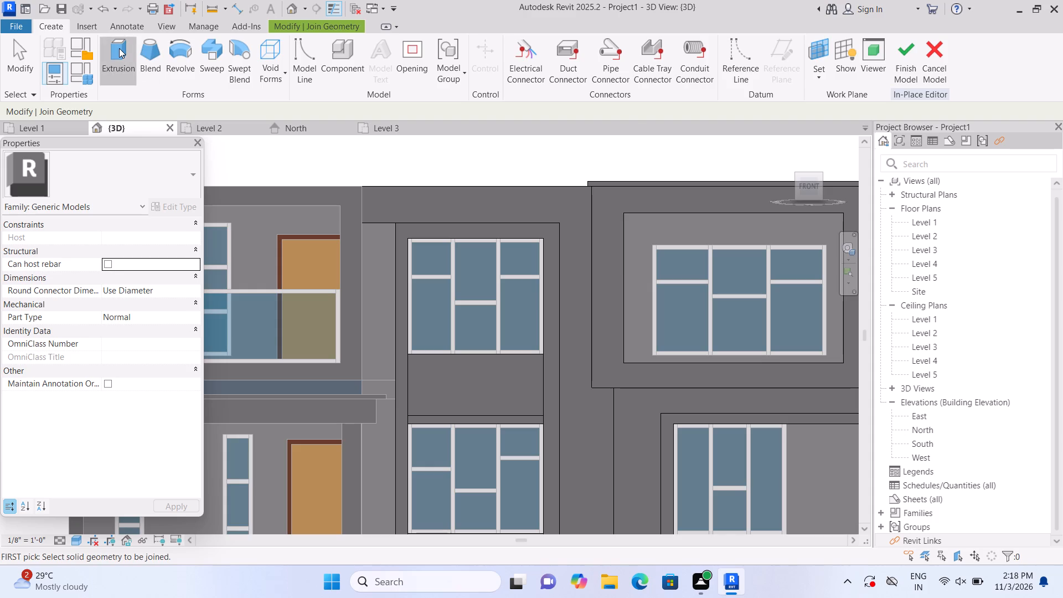
click(119, 48)
click(728, 82)
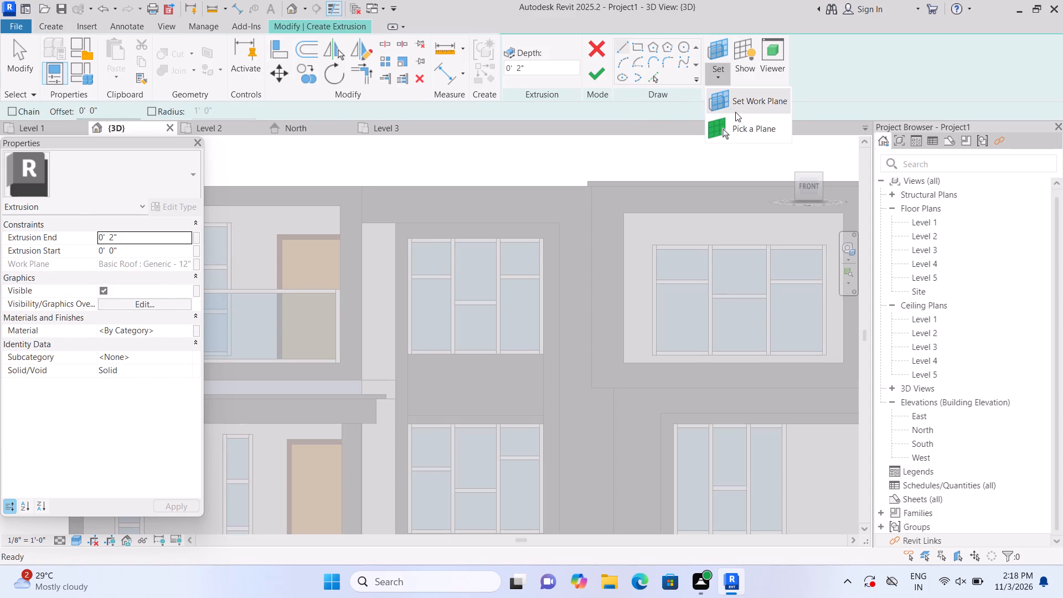
click(741, 123)
middle_drag(734, 144, 711, 113)
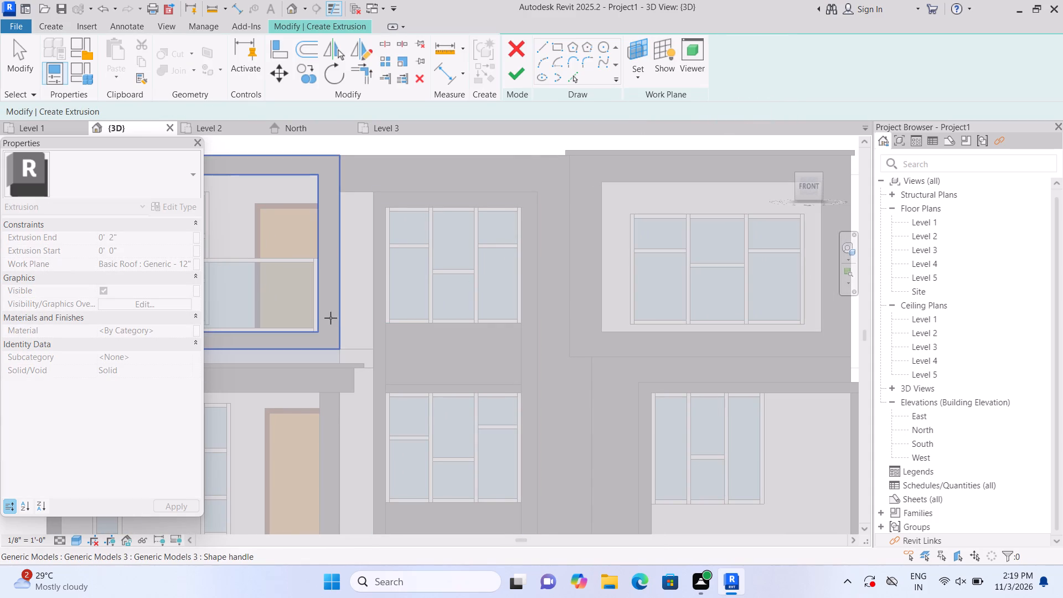
click(366, 331)
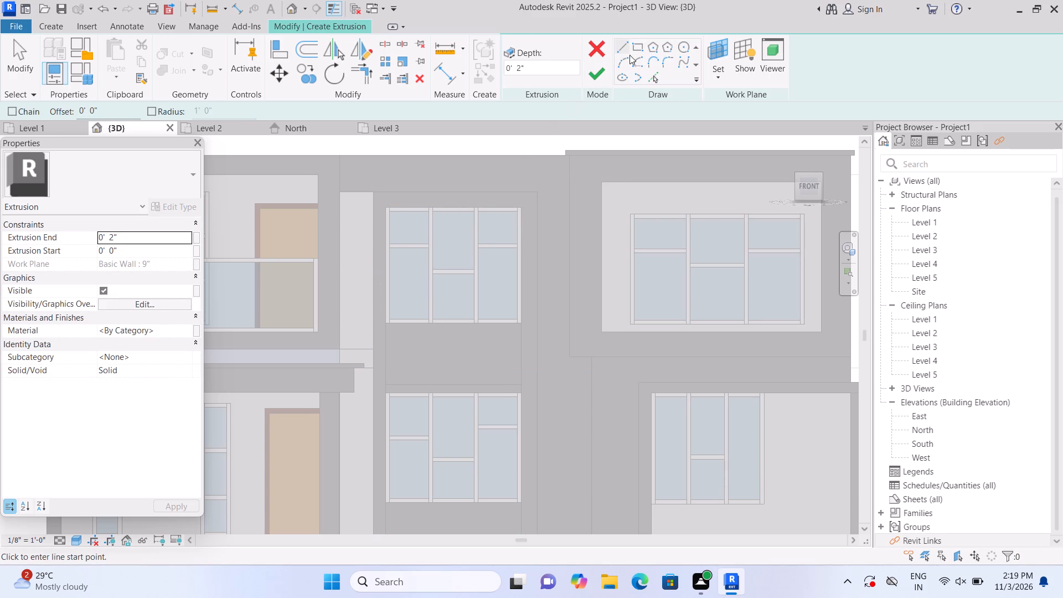
click(636, 53)
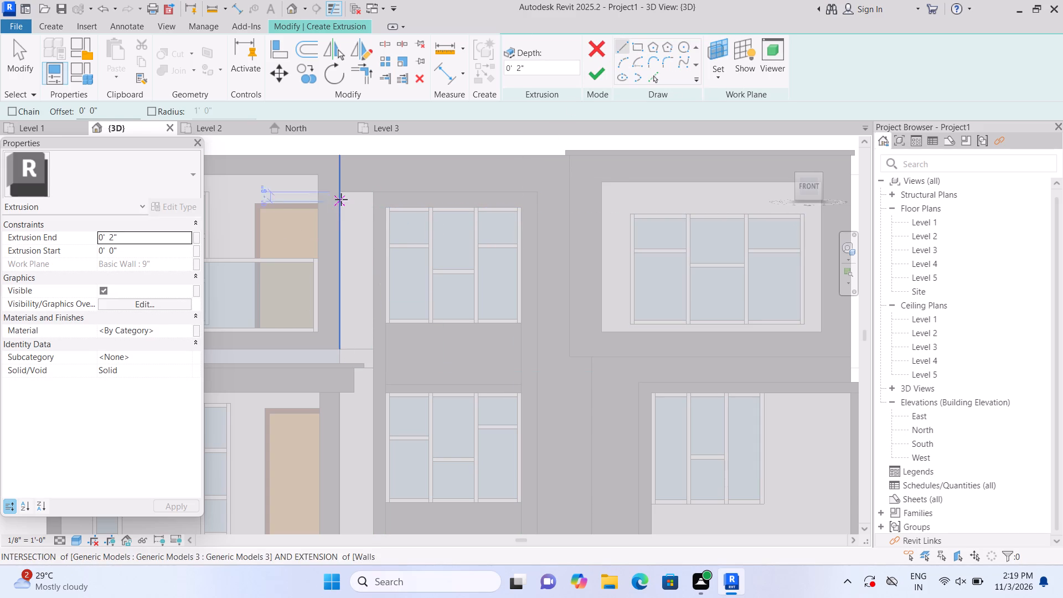
click(340, 190)
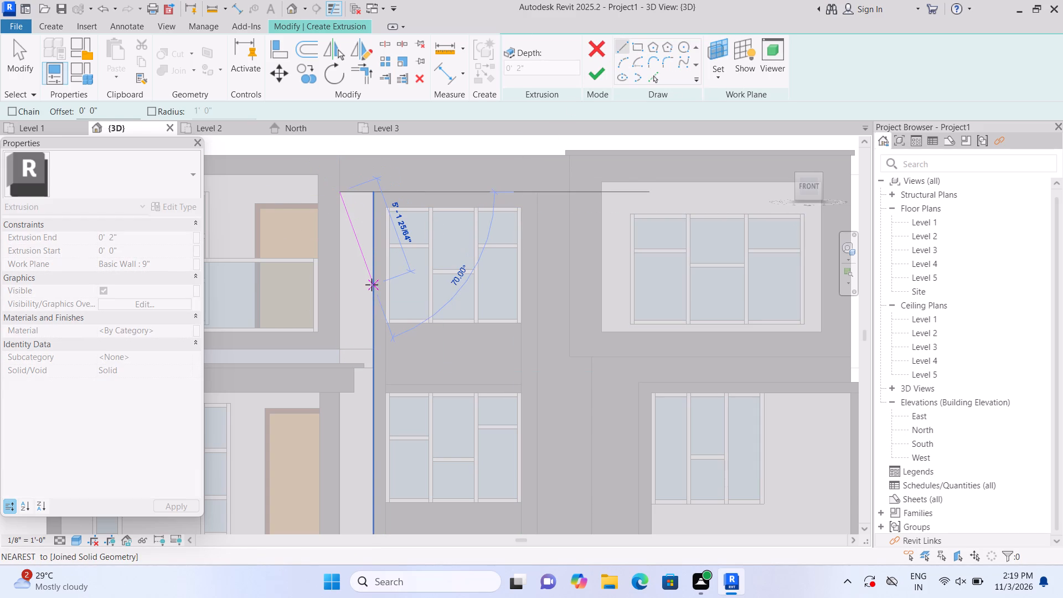
key(Escape)
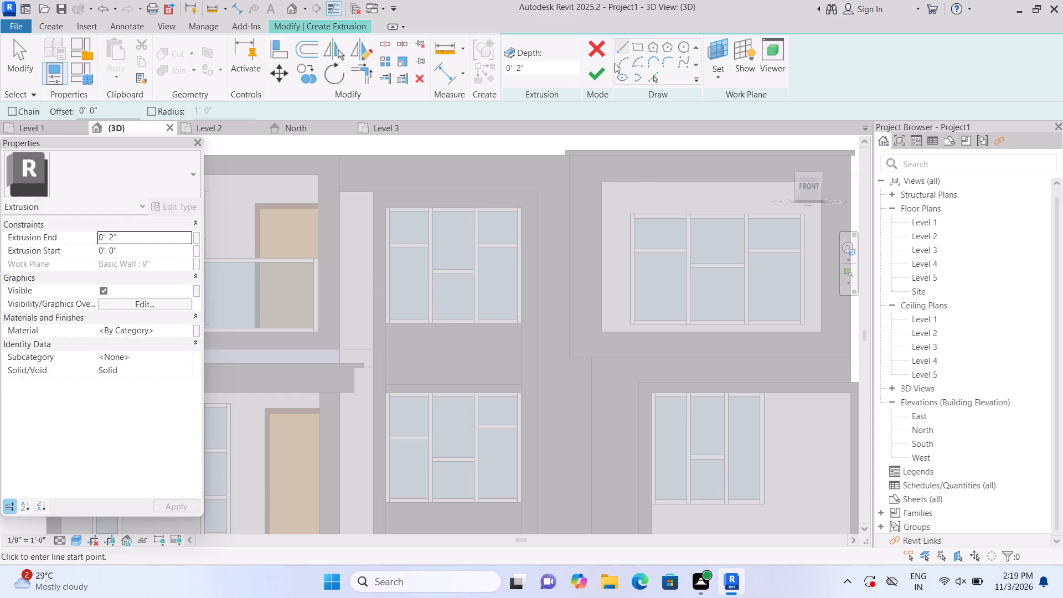
click(639, 48)
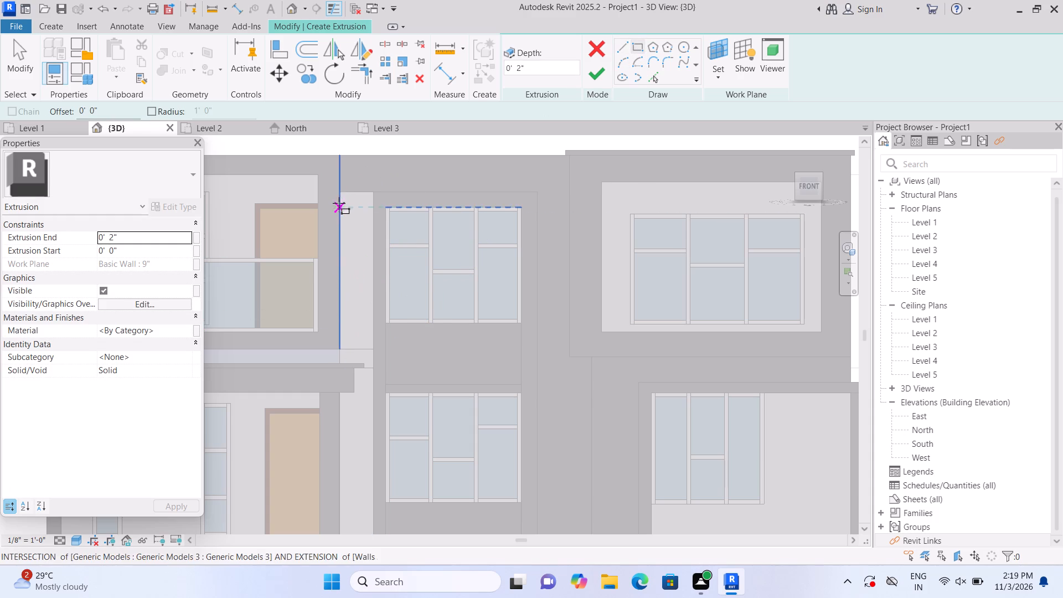
click(340, 197)
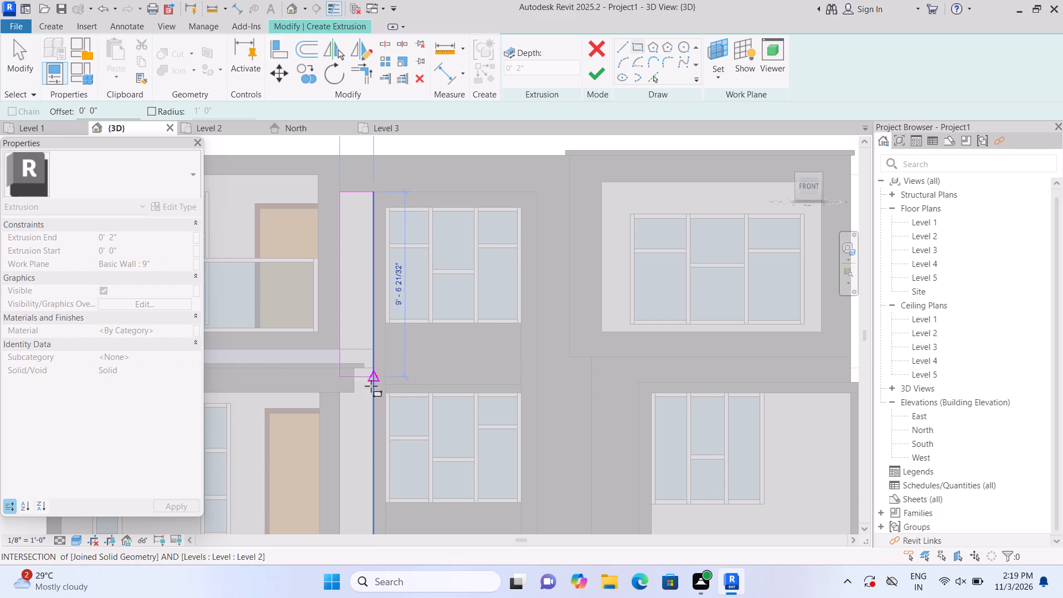
middle_drag(370, 451, 371, 451)
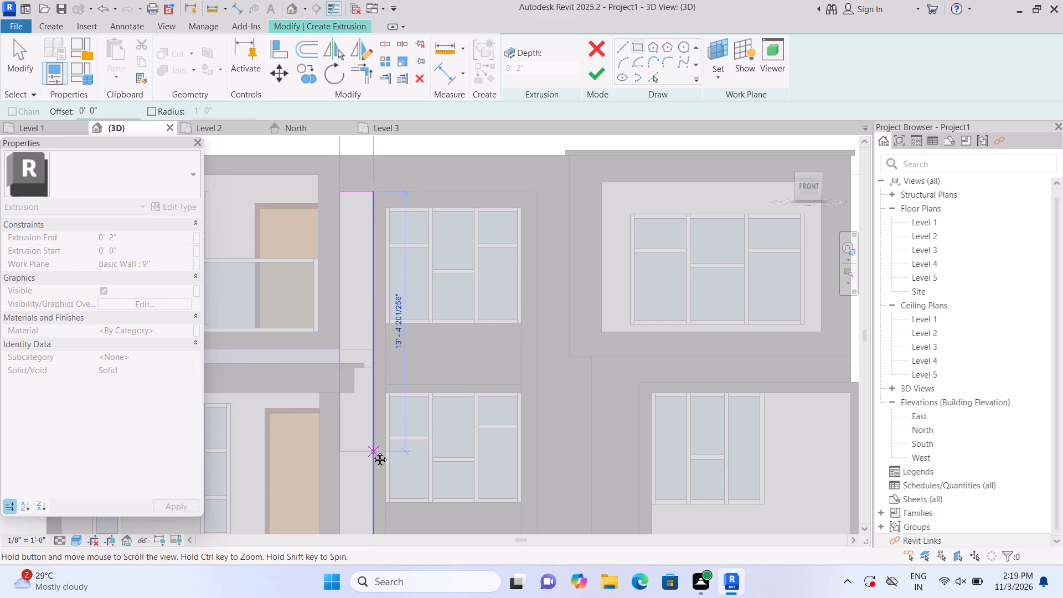
middle_drag(371, 451, 374, 385)
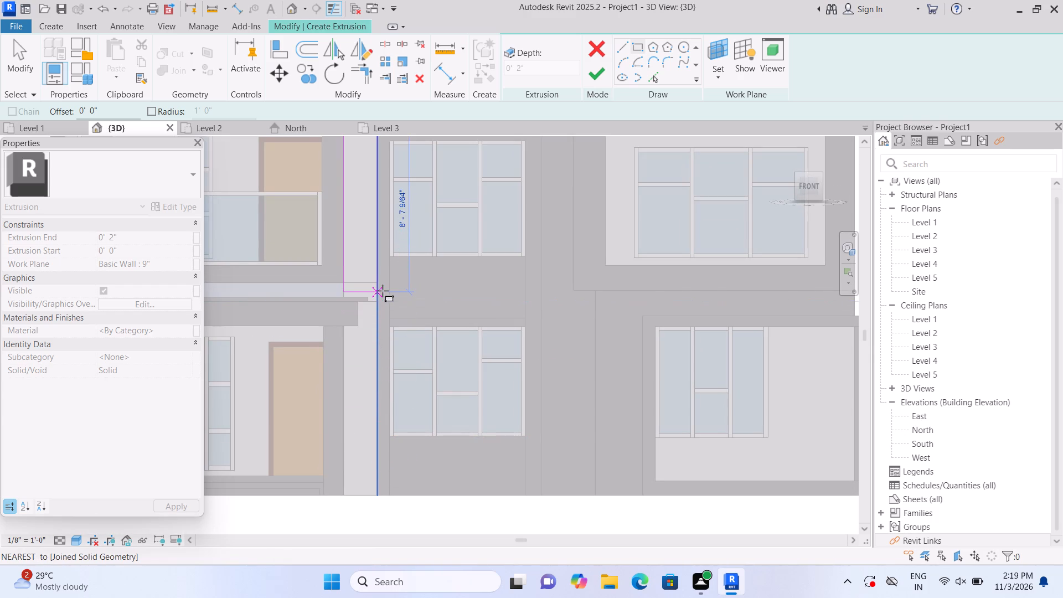
scroll(383, 297, up, 4)
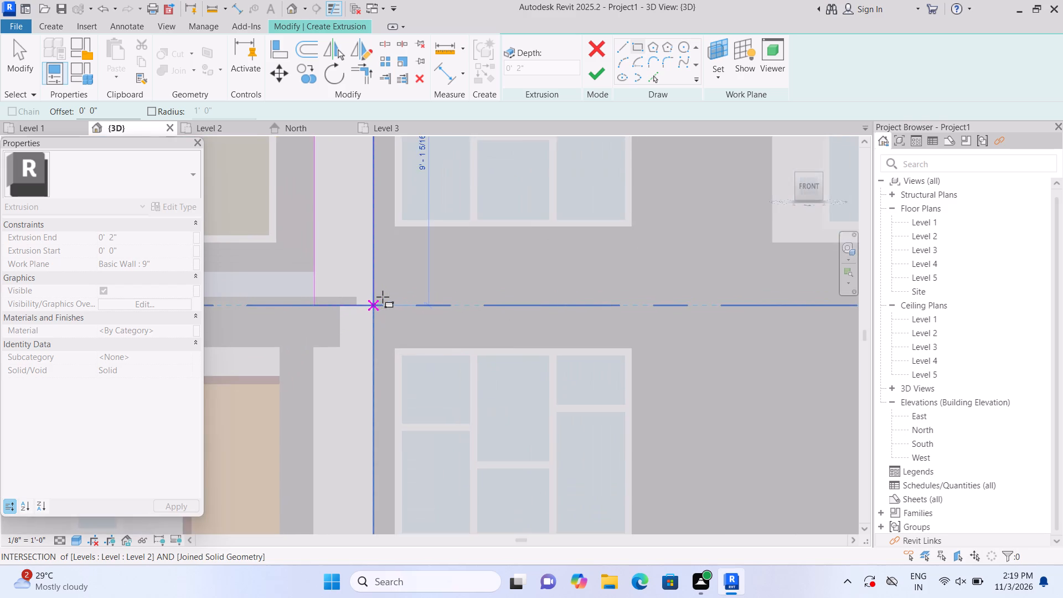
scroll(383, 297, up, 3)
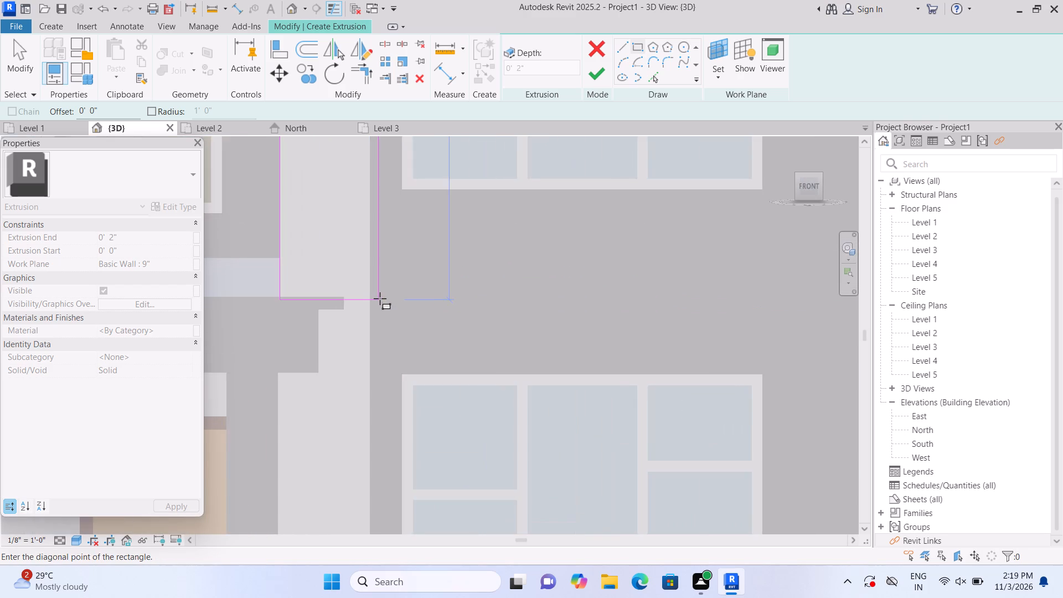
scroll(380, 298, up, 2)
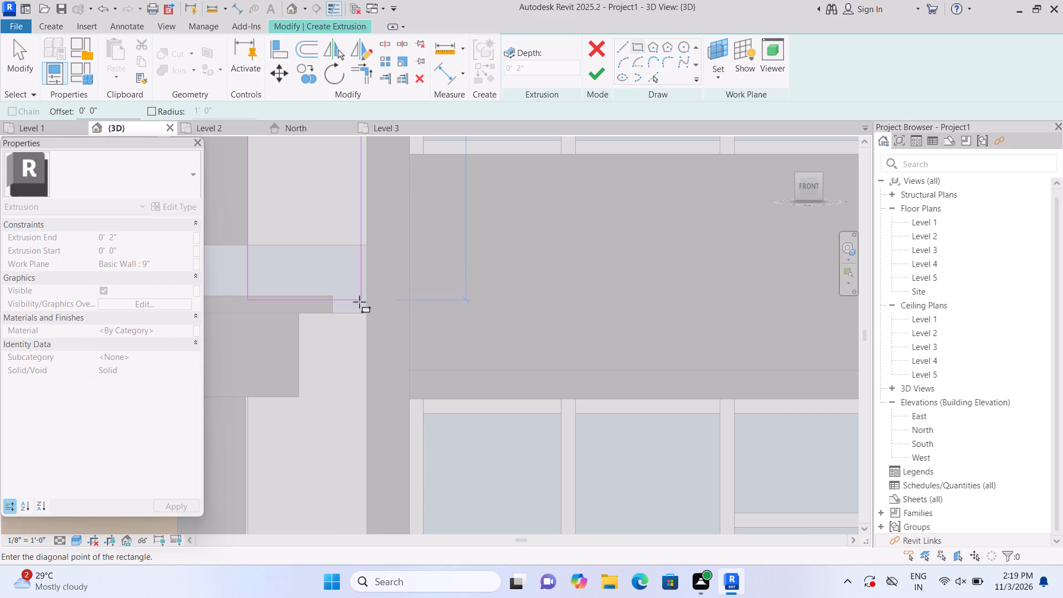
click(370, 295)
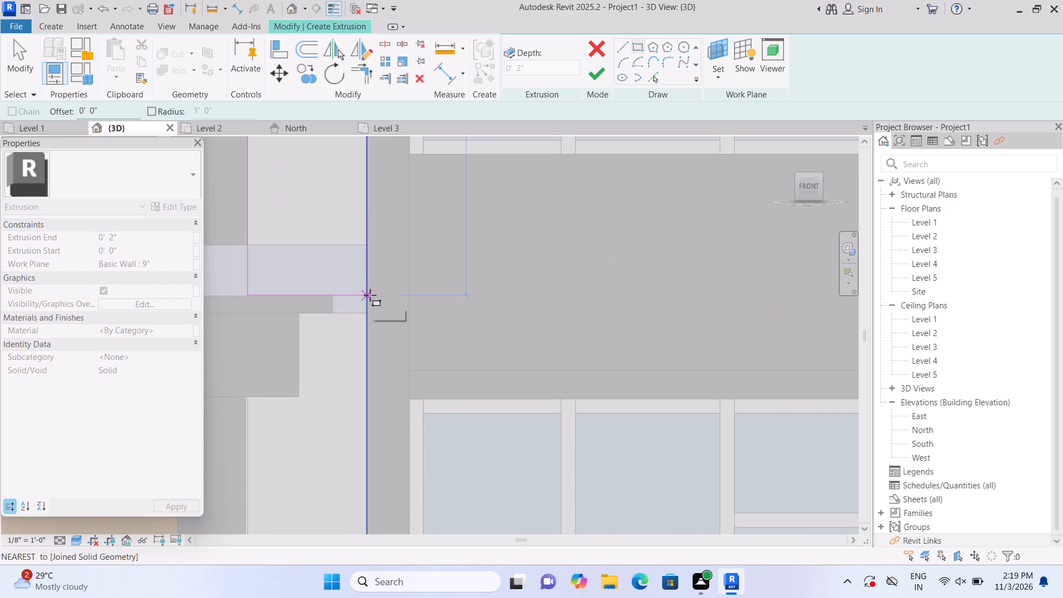
click(590, 80)
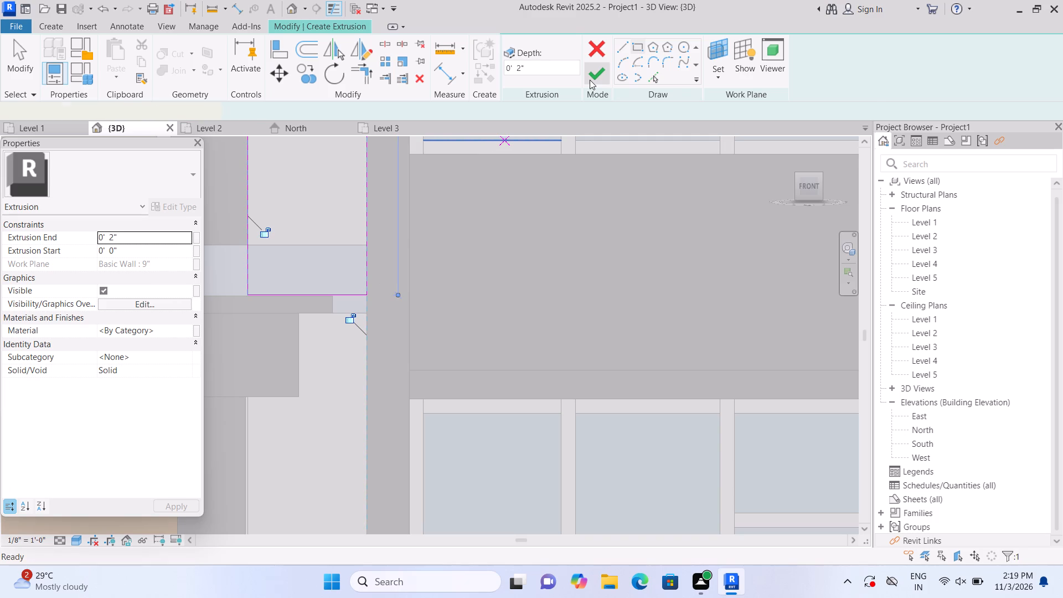
scroll(545, 261, down, 9)
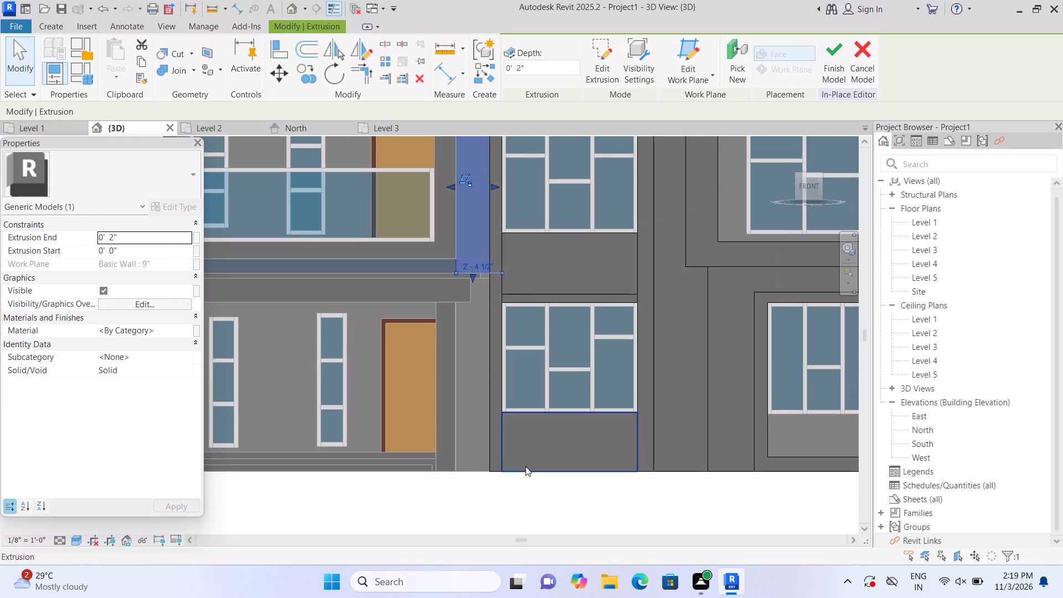
click(527, 491)
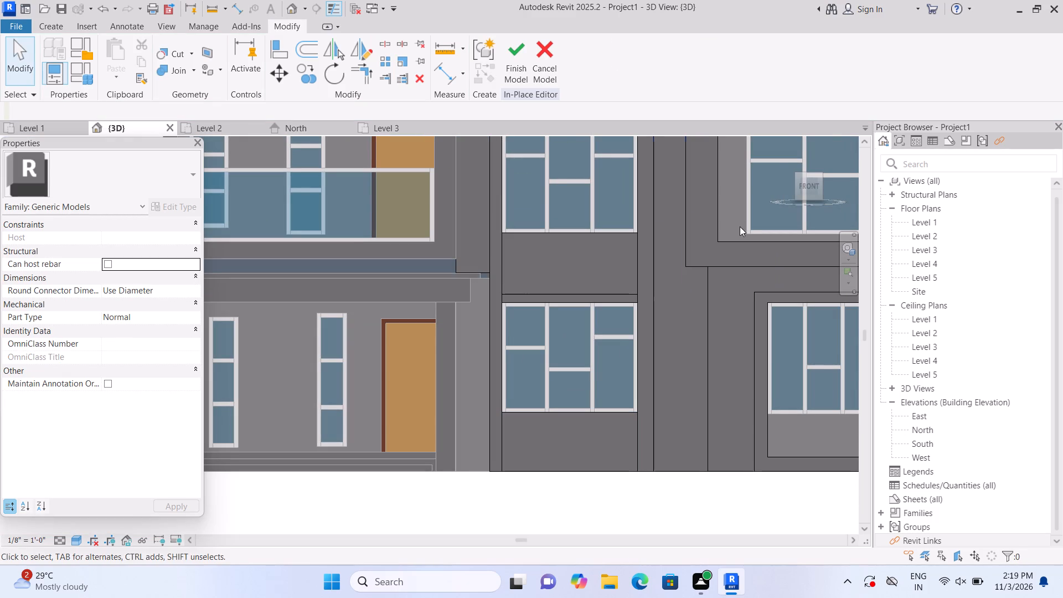
click(785, 141)
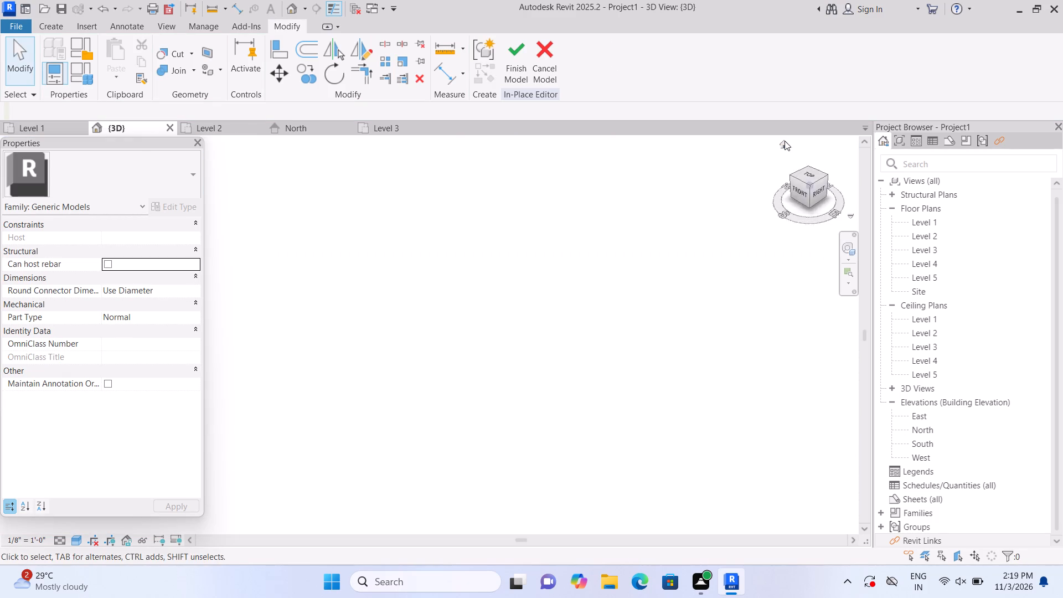
Examine the front facade from several angles, especially the ground-floor gap between the projecting balcony box and the framed window bay.
scroll(259, 413, up, 9)
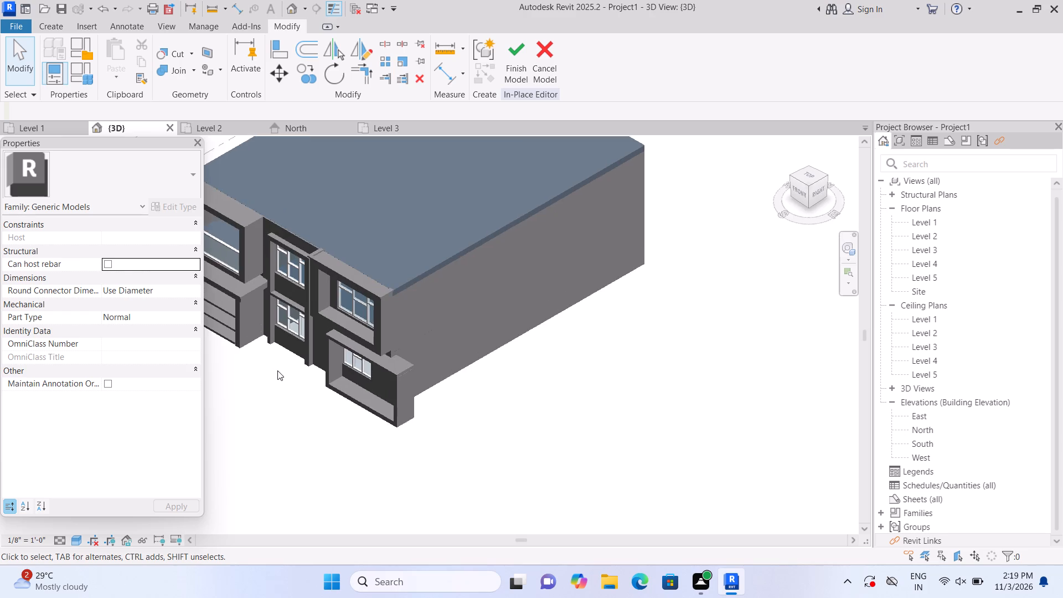
scroll(277, 370, up, 10)
scroll(313, 451, down, 4)
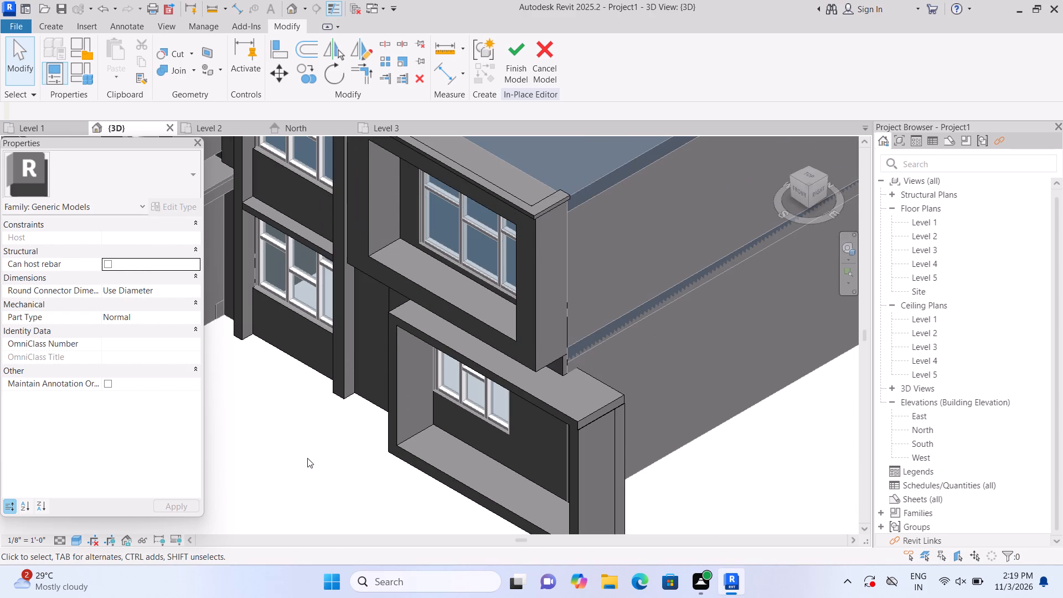
shift+middle_drag(295, 472, 320, 415)
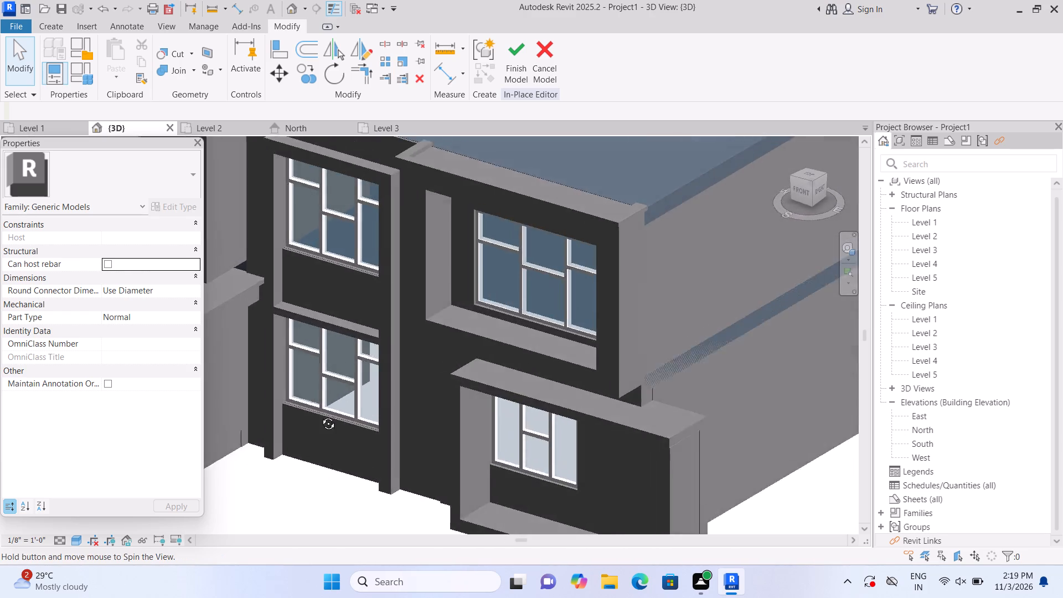
shift+middle_drag(320, 415, 426, 424)
middle_drag(456, 427, 297, 317)
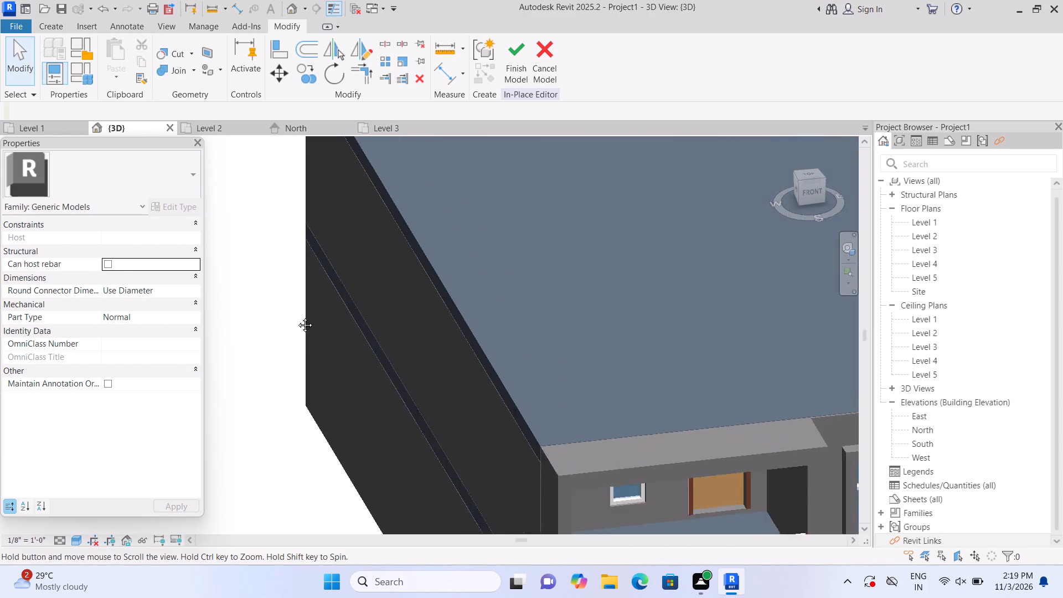
middle_drag(297, 317, 285, 310)
middle_drag(640, 496, 335, 354)
middle_drag(472, 466, 383, 386)
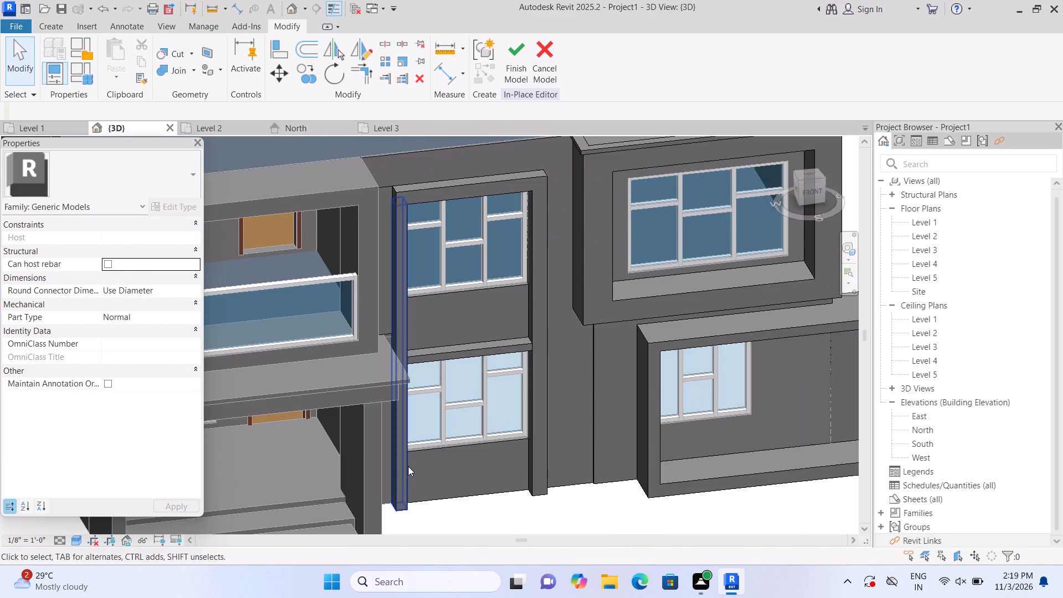
shift+middle_drag(450, 476, 348, 469)
middle_drag(552, 517, 705, 553)
middle_drag(417, 411, 804, 523)
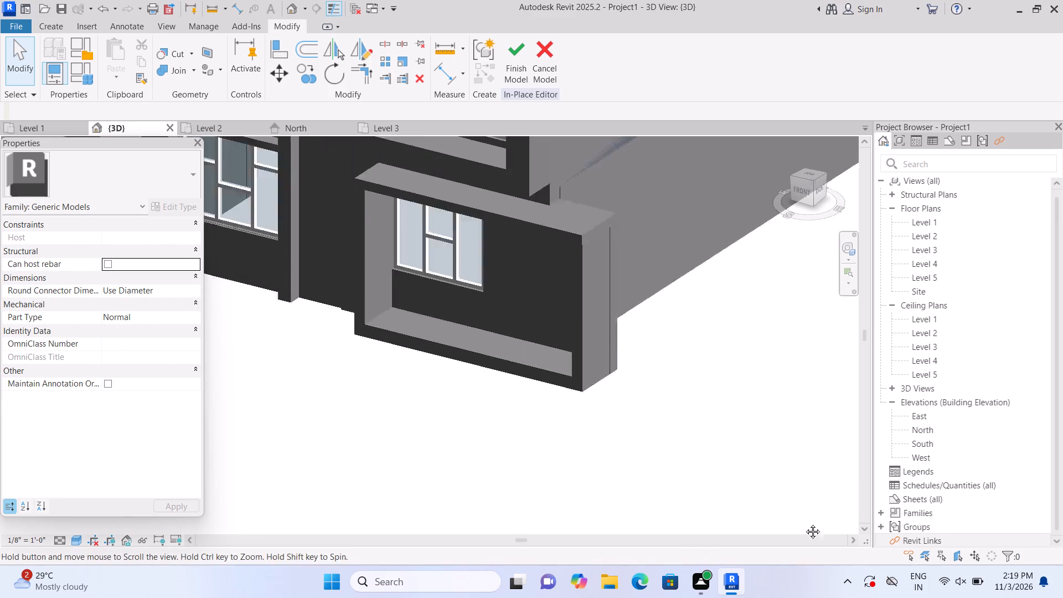
middle_drag(804, 523, 813, 528)
middle_drag(552, 515, 716, 592)
scroll(436, 258, up, 1)
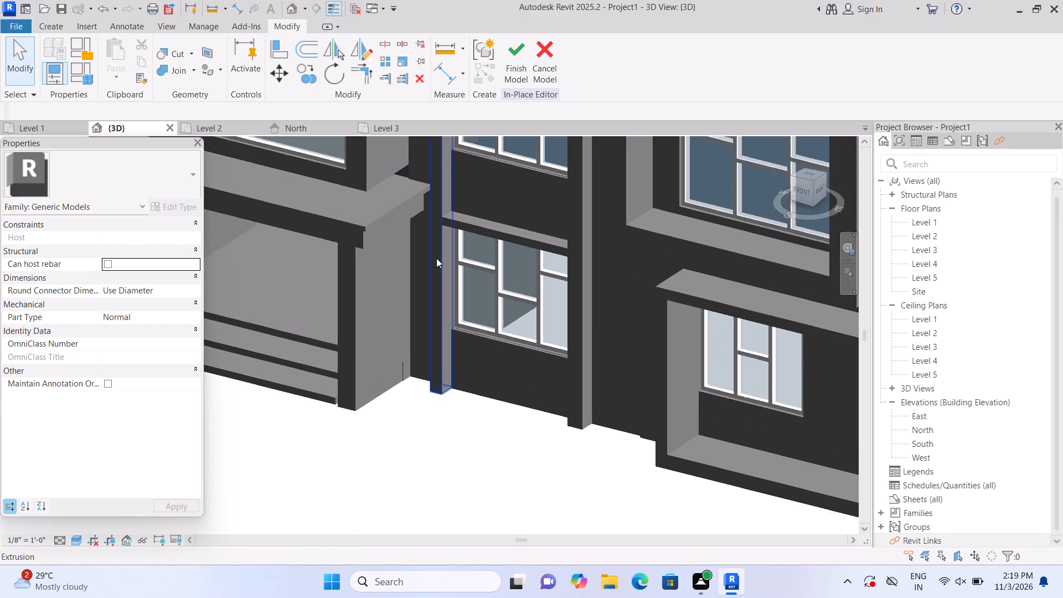
scroll(436, 258, up, 2)
middle_drag(443, 267, 451, 339)
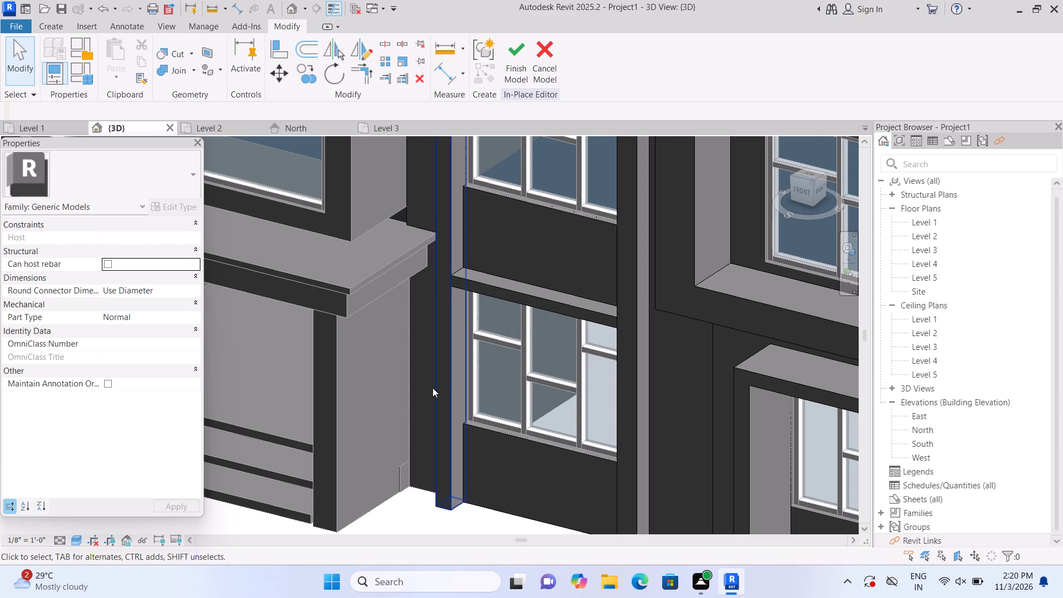
scroll(431, 386, up, 4)
scroll(424, 457, down, 6)
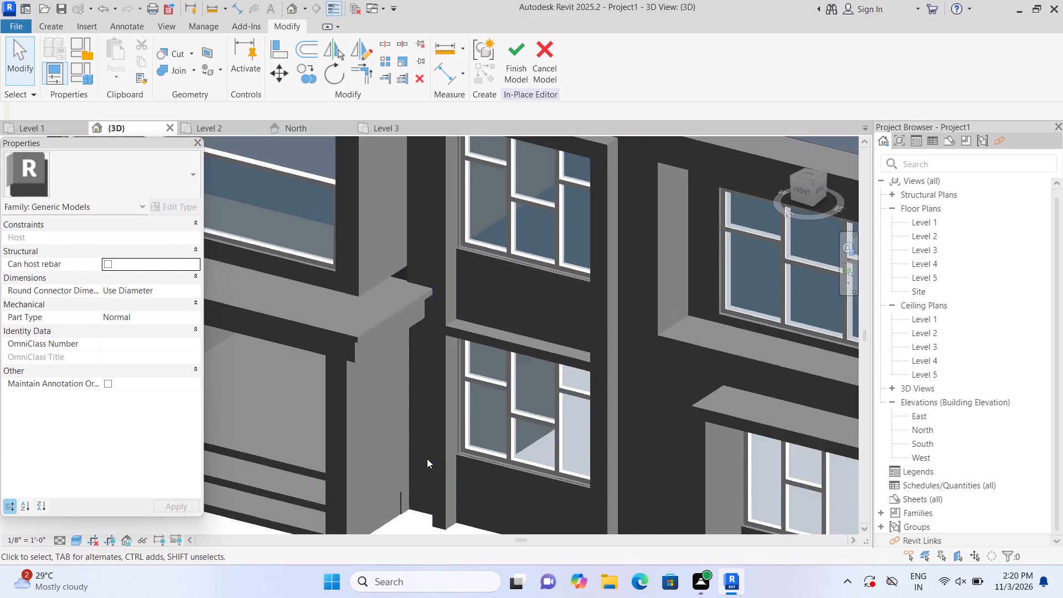
scroll(427, 458, down, 2)
Extrude a narrow 2" deep rectangle about 10'-3" tall on the ground-floor front wall beside the framed bay, from the slab edge to the wall base.
click(801, 187)
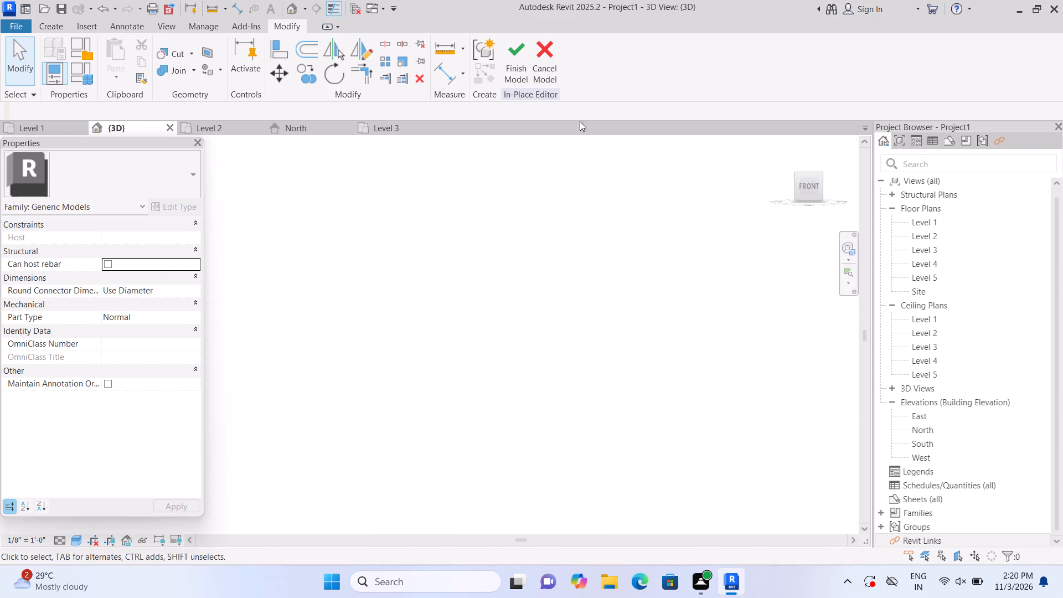
scroll(283, 404, up, 12)
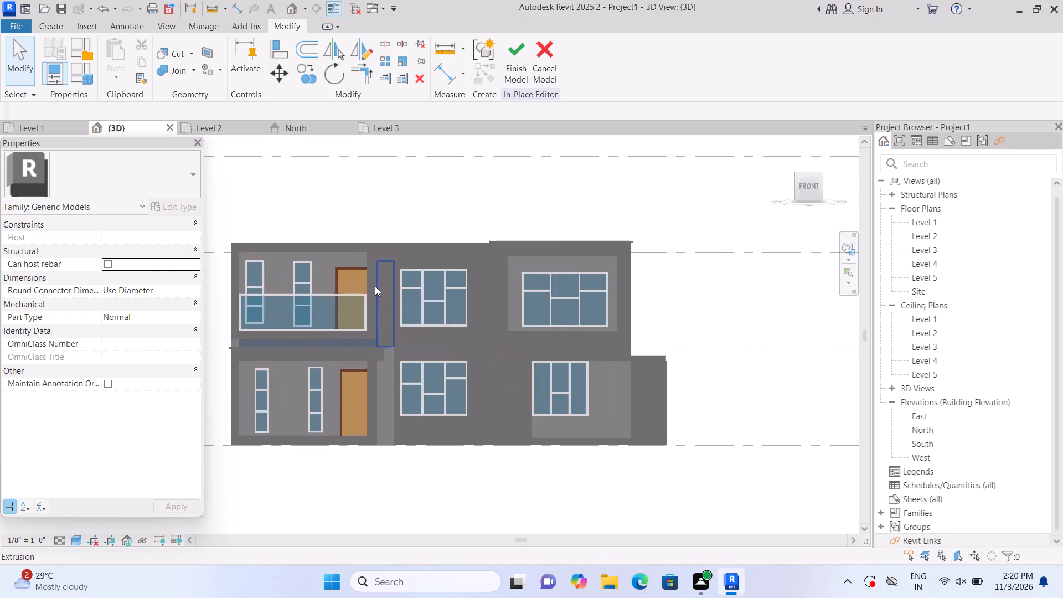
scroll(375, 286, up, 3)
click(49, 24)
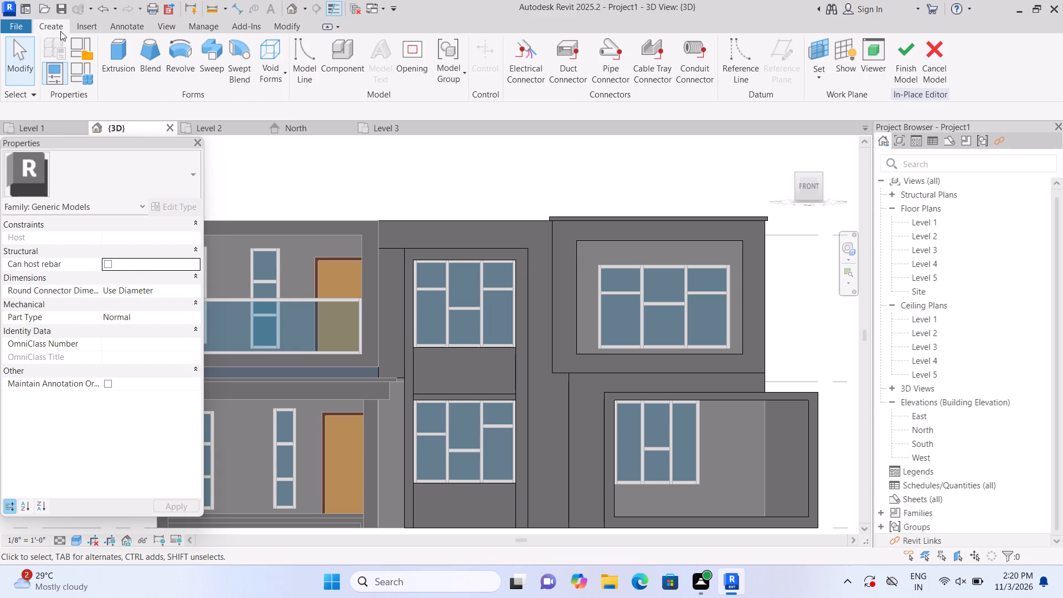
click(118, 49)
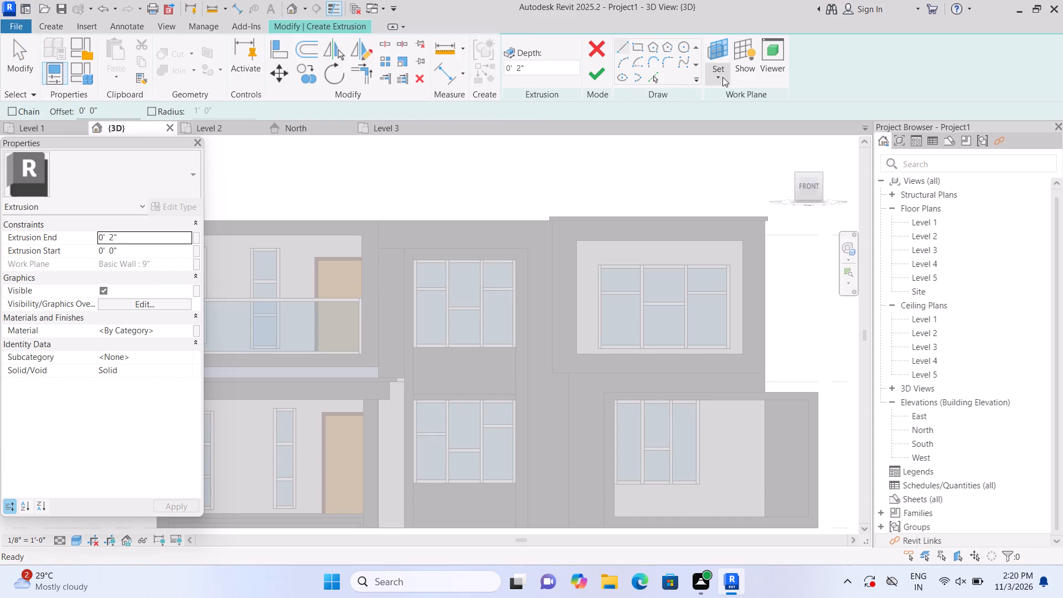
click(723, 77)
click(732, 119)
middle_drag(592, 250, 573, 177)
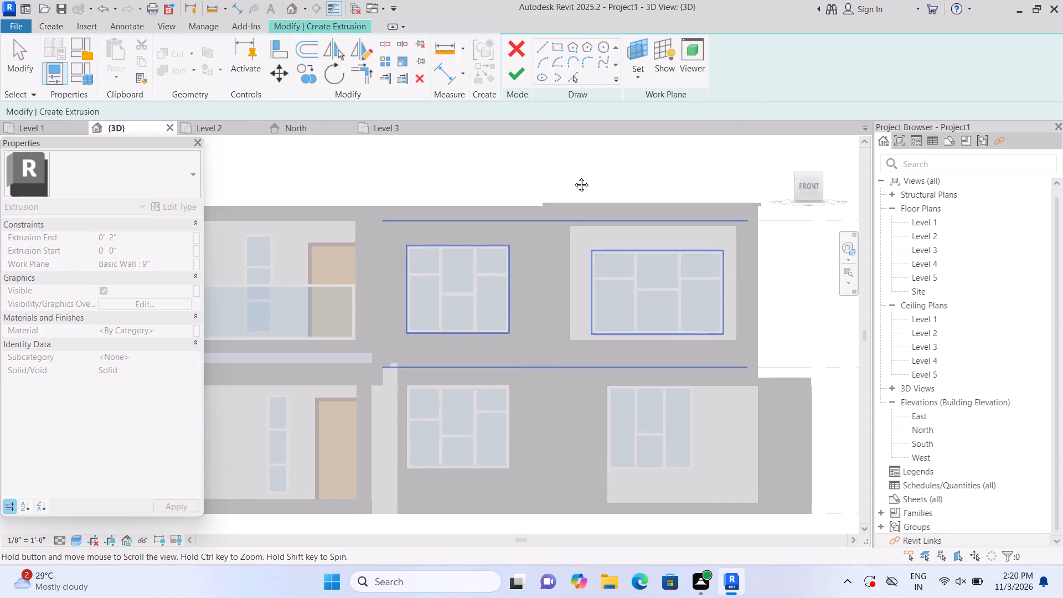
middle_drag(573, 177, 567, 148)
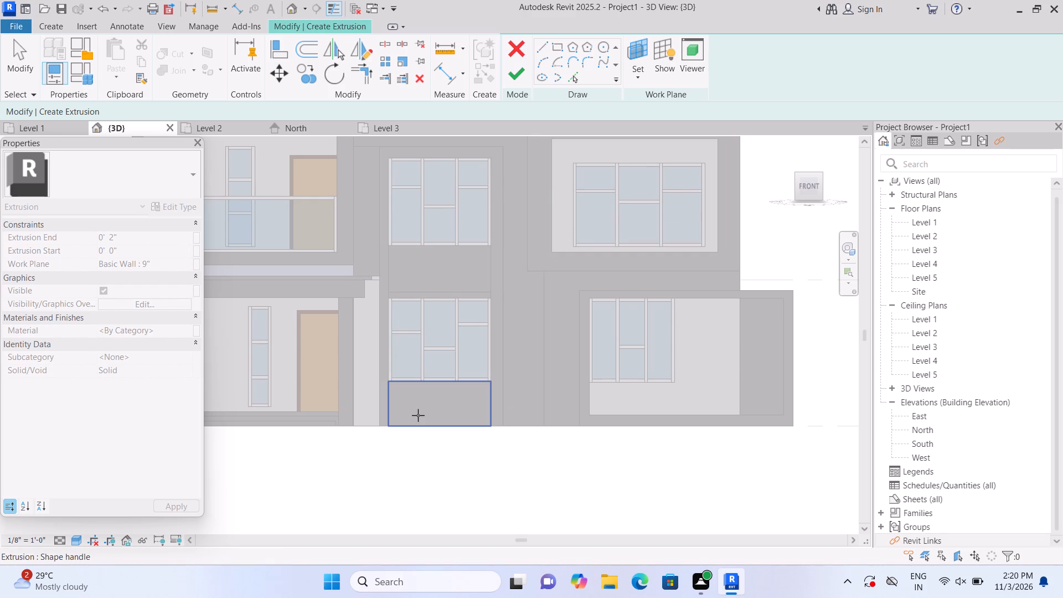
click(368, 324)
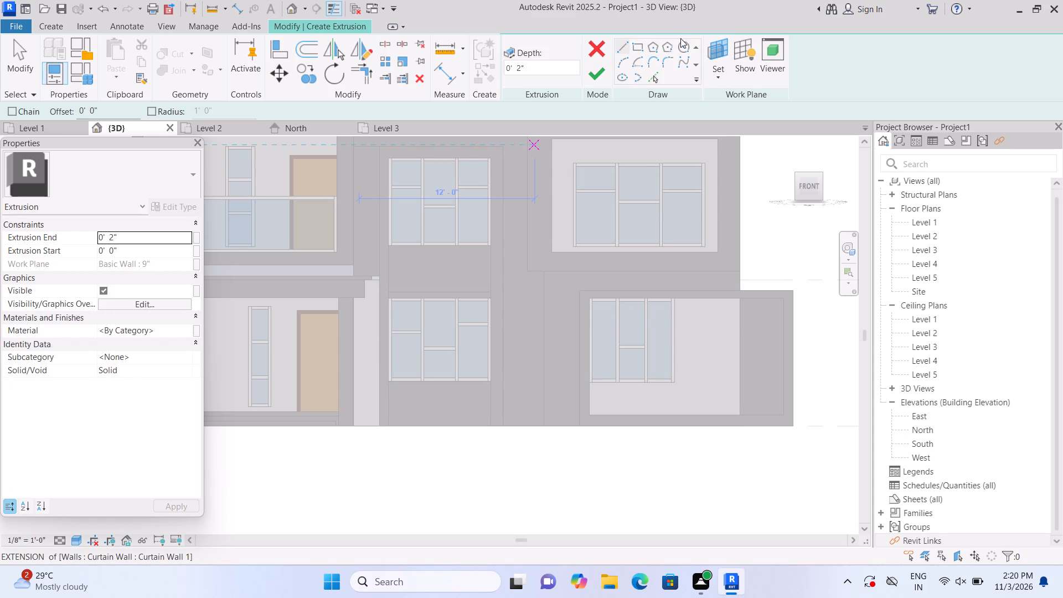
click(637, 49)
scroll(270, 337, up, 3)
scroll(416, 296, up, 1)
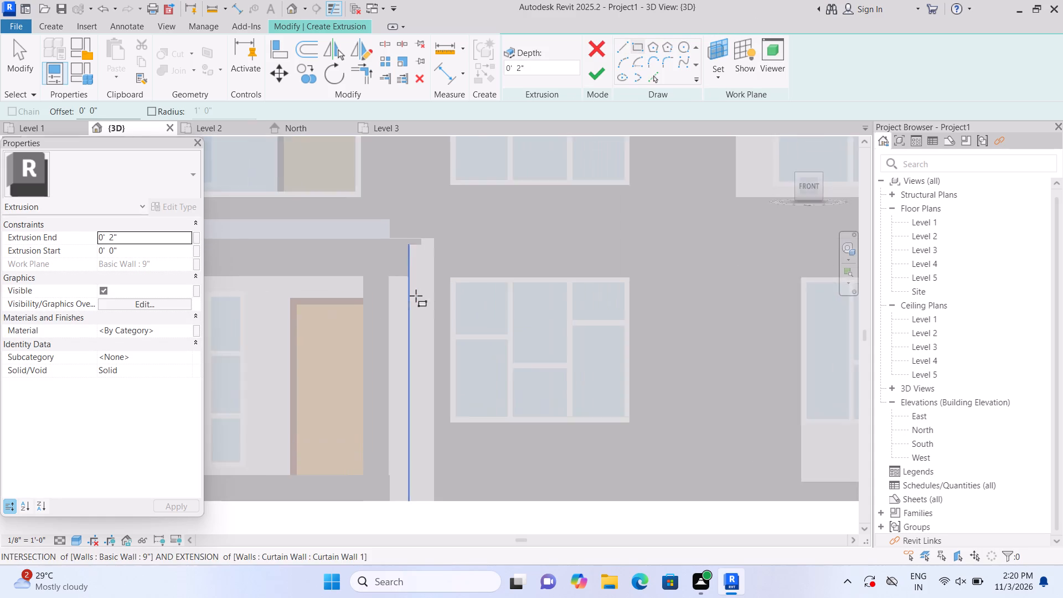
scroll(416, 296, up, 1)
click(427, 227)
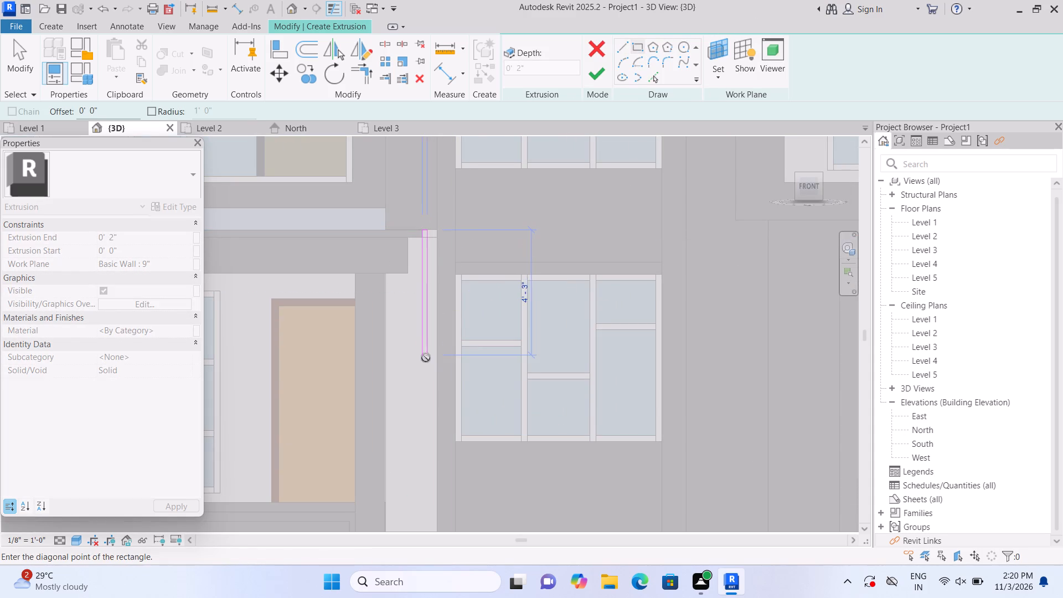
middle_drag(445, 507, 435, 457)
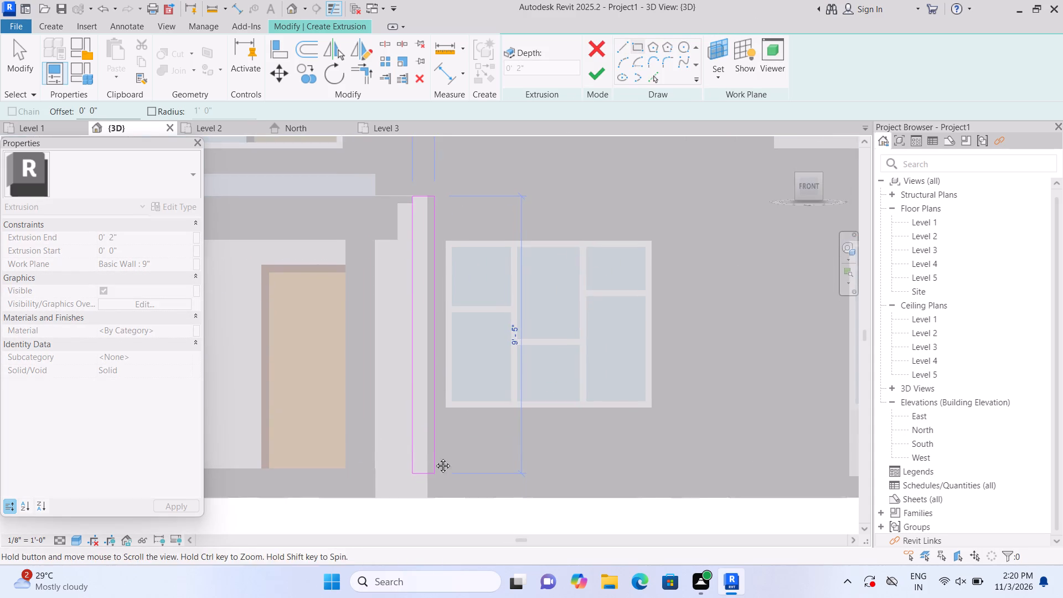
middle_drag(435, 457, 435, 441)
click(428, 468)
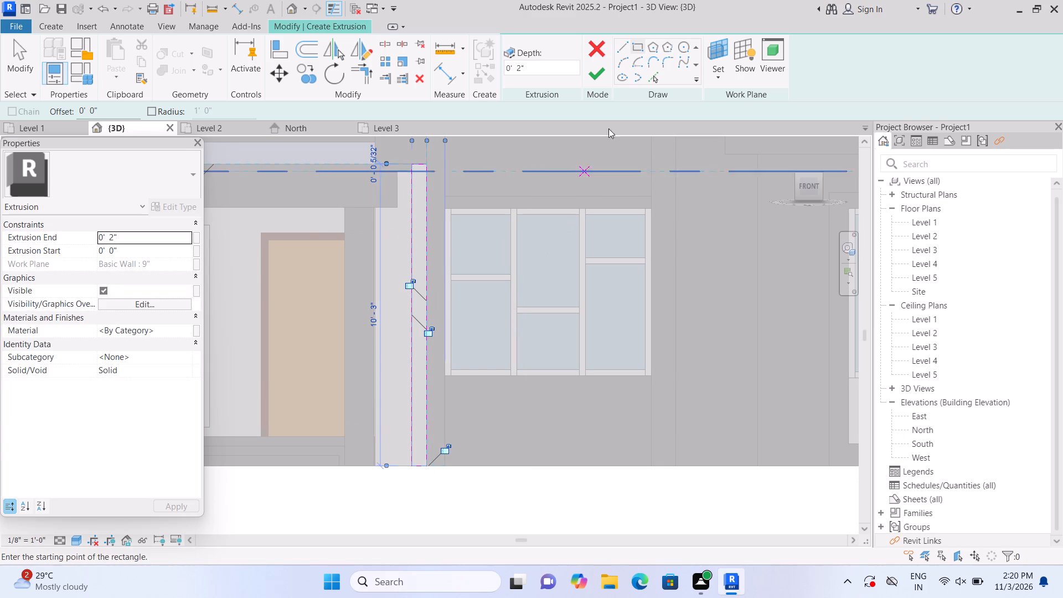
click(607, 67)
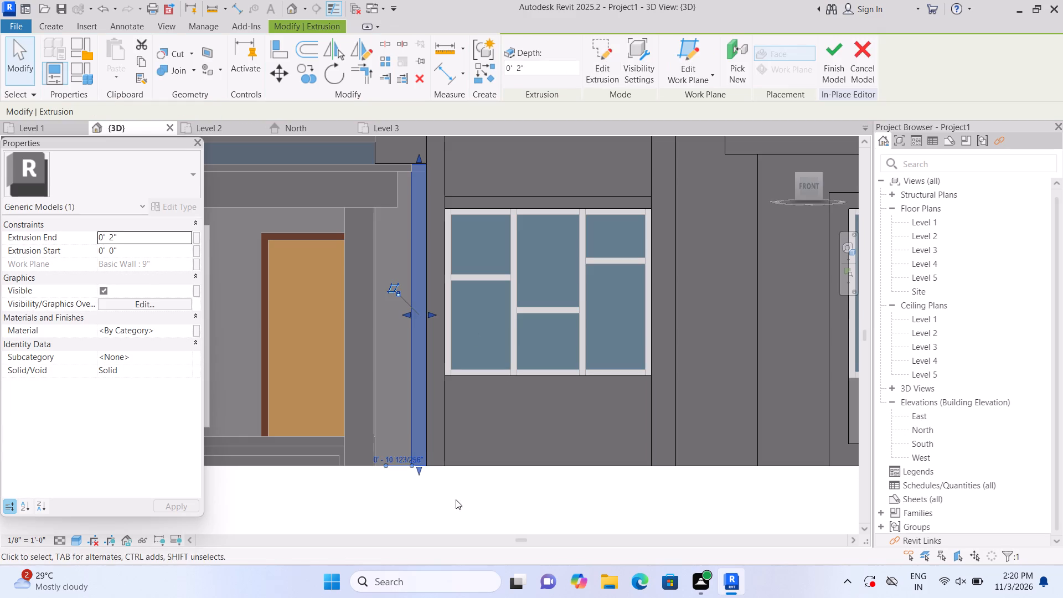
click(456, 506)
Join the upper-floor wall panel beside the framed bay with the ground-floor strip directly below it.
middle_drag(421, 269, 427, 353)
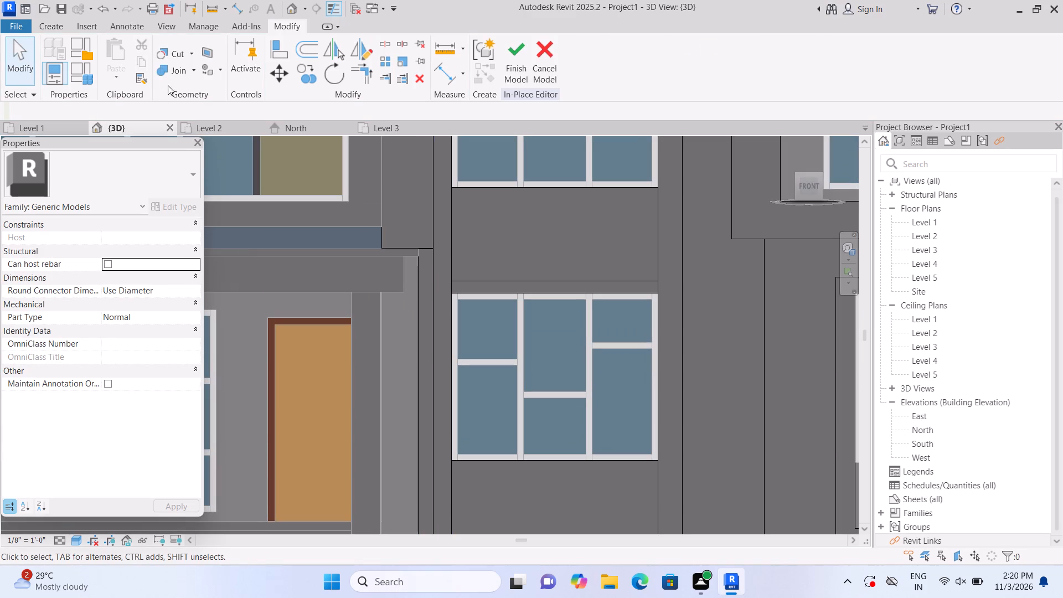
click(195, 70)
click(204, 96)
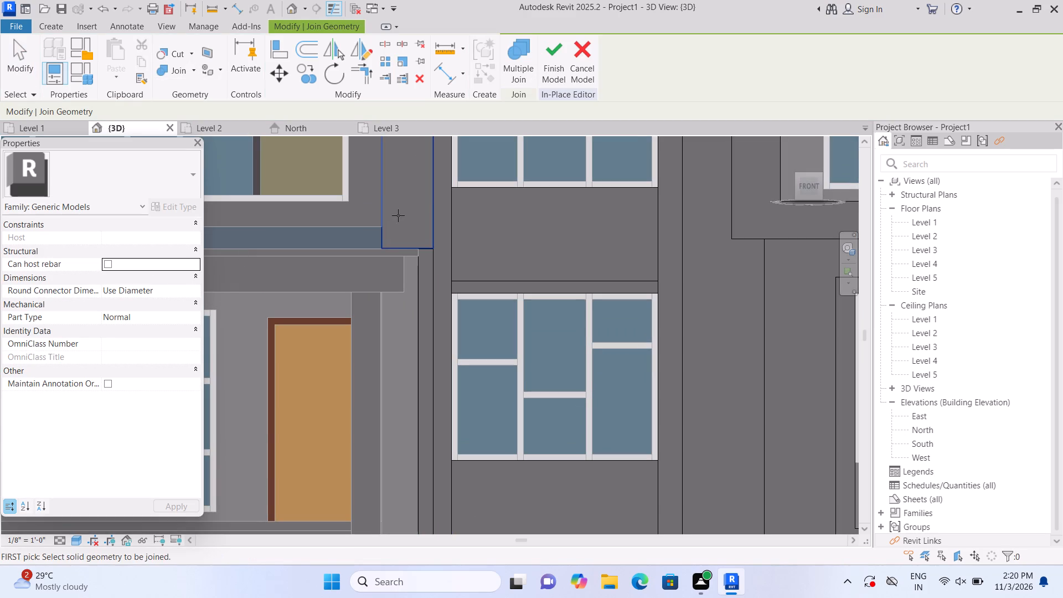
click(398, 215)
click(426, 269)
scroll(411, 285, down, 2)
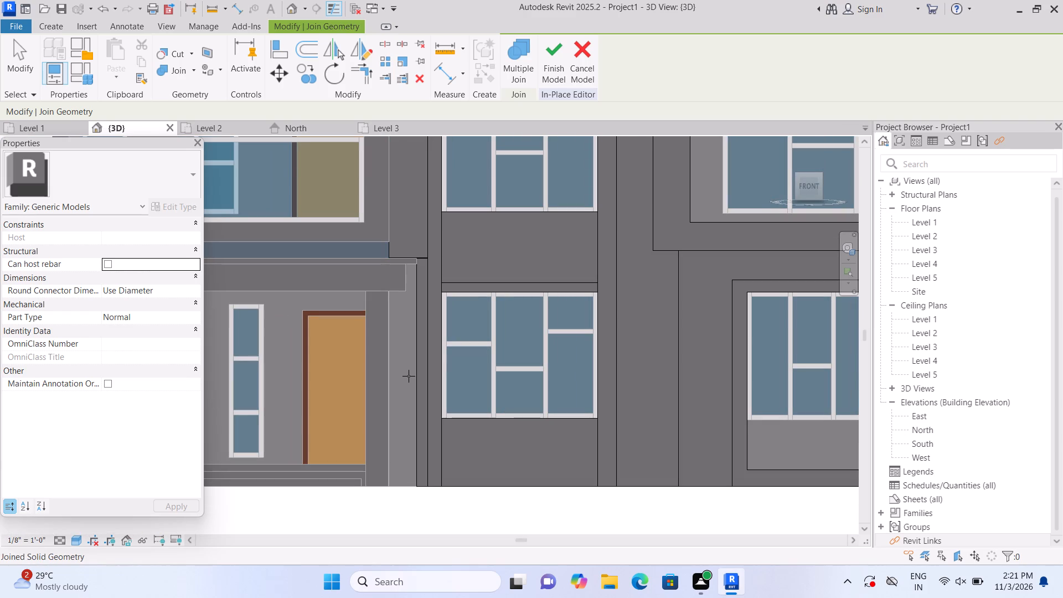
key(Escape)
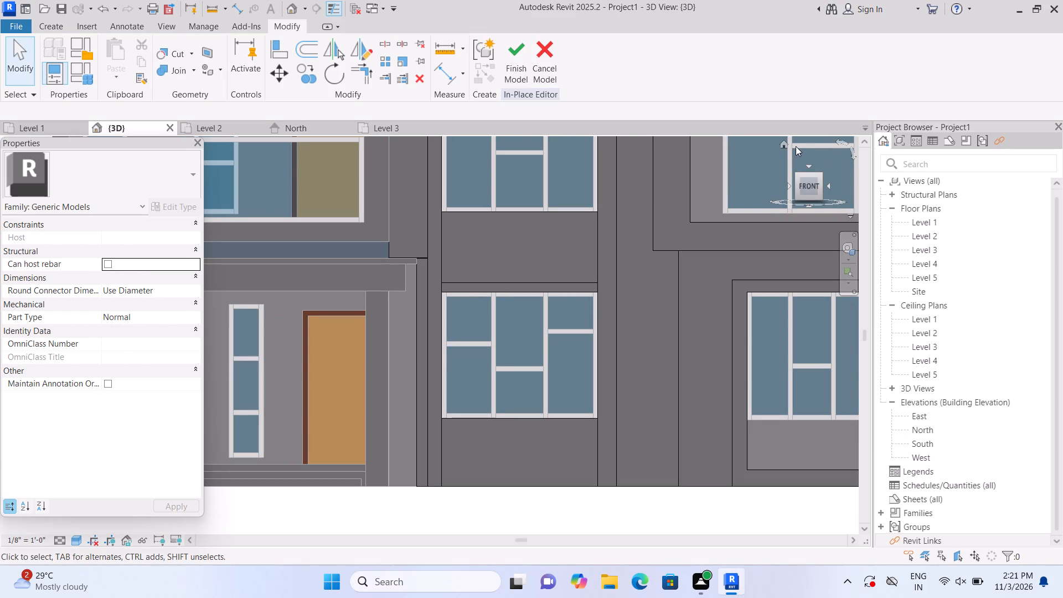
Examine the joined strips and the slab junction beside the framed bay from above, below and the side.
click(786, 142)
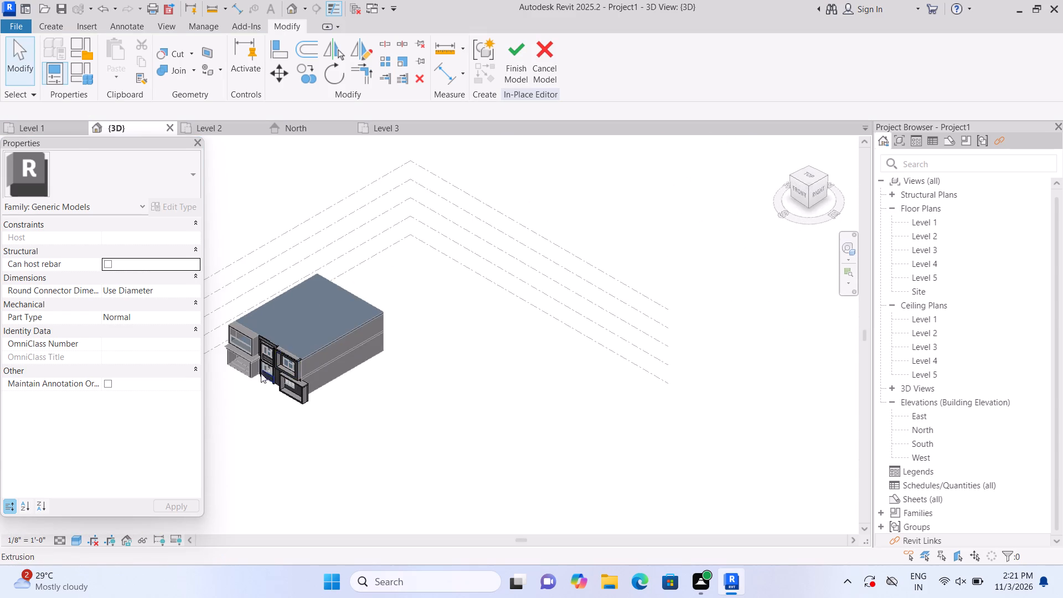
scroll(257, 377, up, 18)
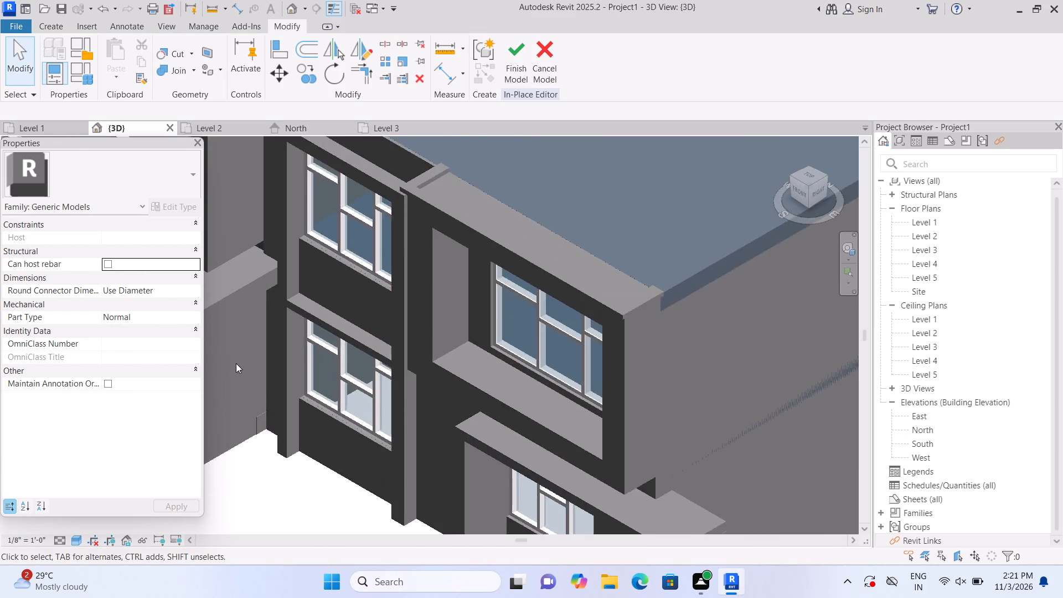
scroll(236, 363, up, 3)
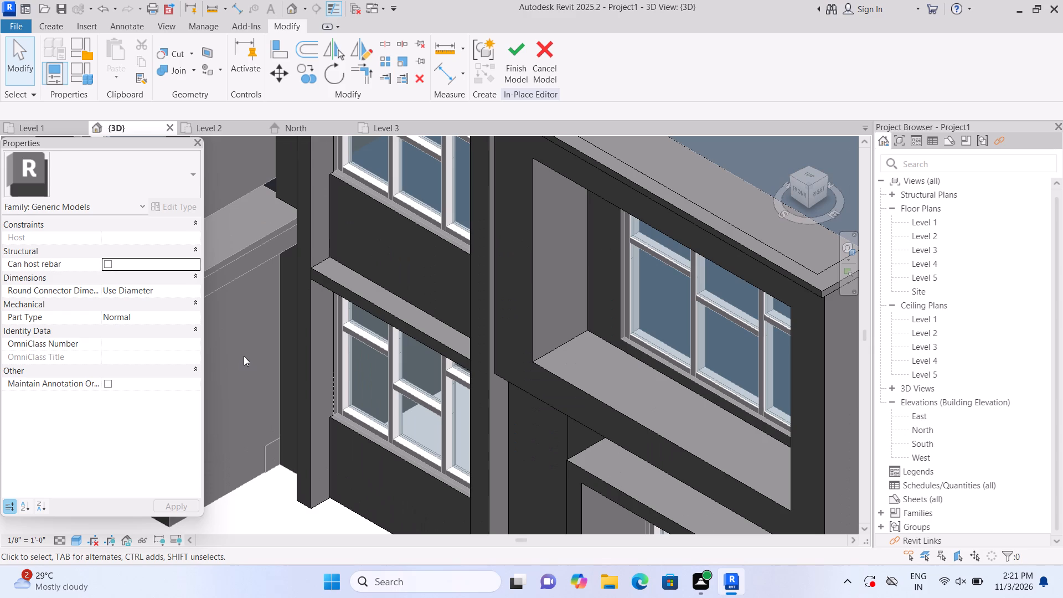
shift+middle_drag(242, 356, 256, 275)
shift+scroll(258, 379, up, 1)
shift+middle_drag(267, 381, 324, 388)
shift+middle_drag(293, 166, 287, 147)
shift+middle_drag(391, 325, 358, 127)
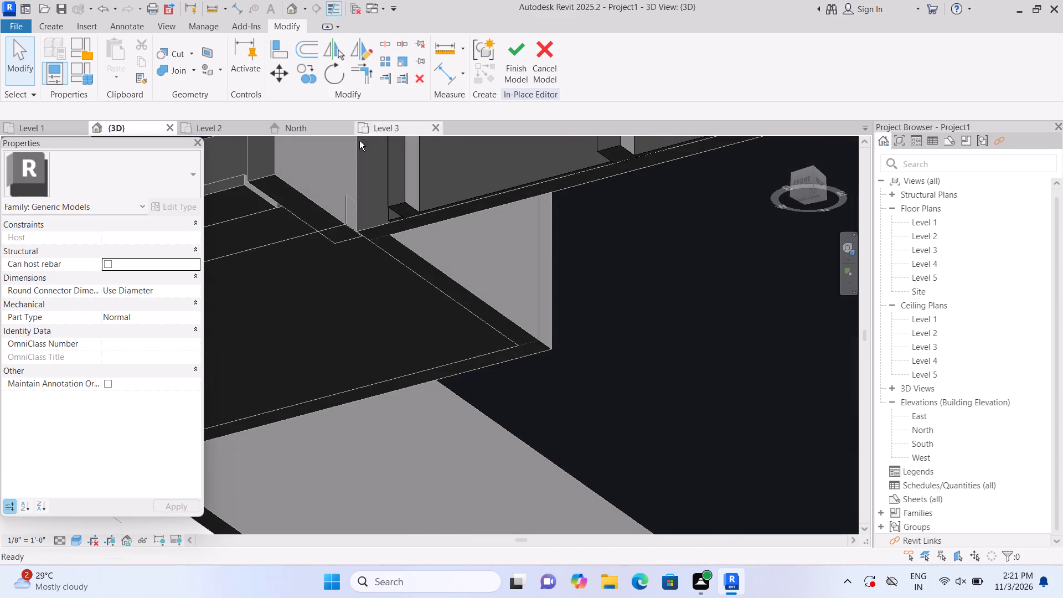
shift+middle_drag(370, 257, 442, 355)
shift+middle_drag(518, 307, 390, 326)
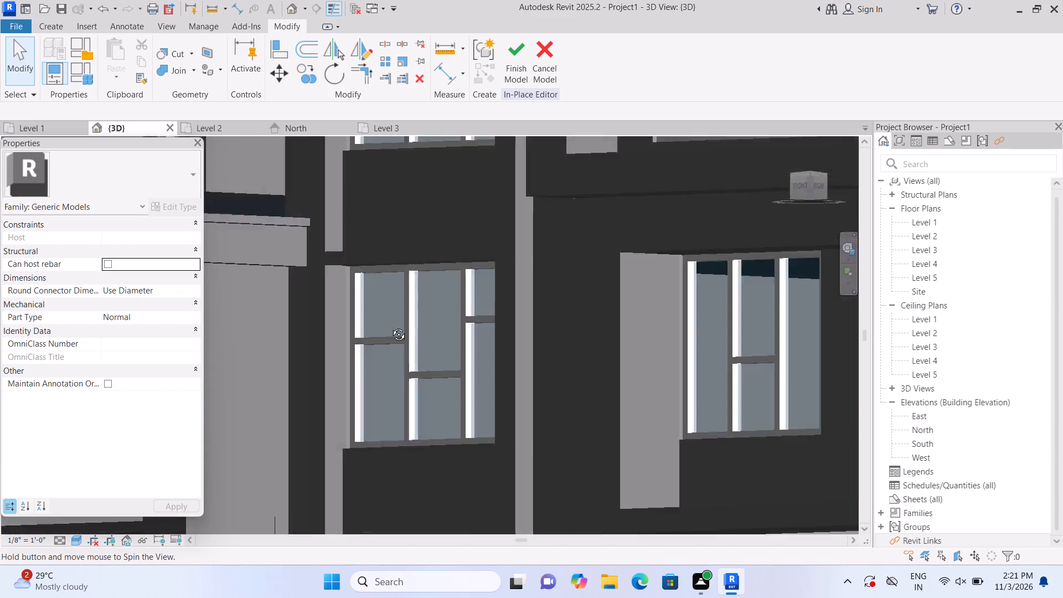
shift+middle_drag(390, 326, 390, 327)
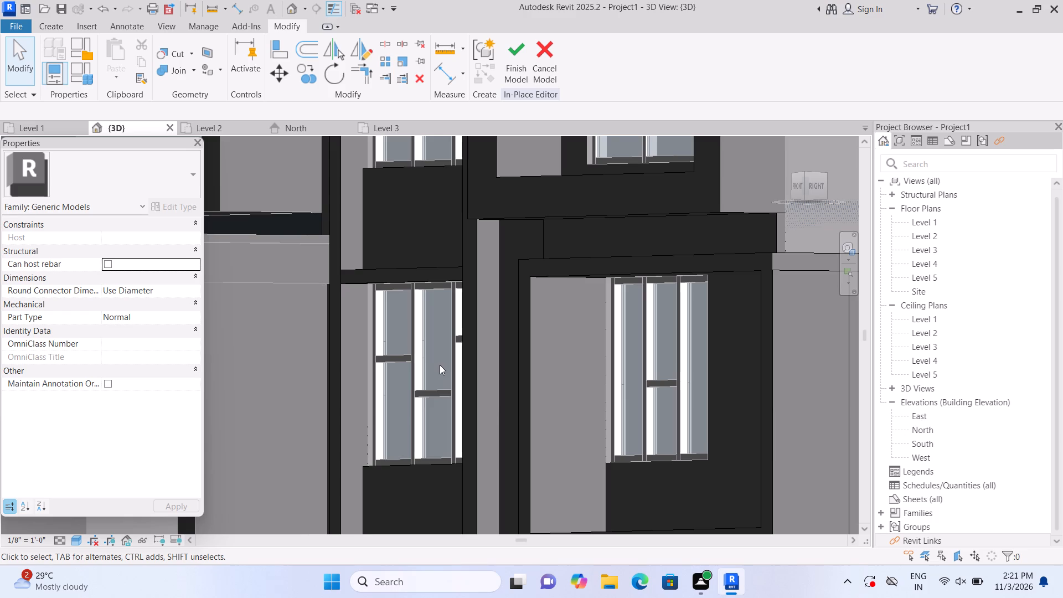
scroll(440, 360, down, 8)
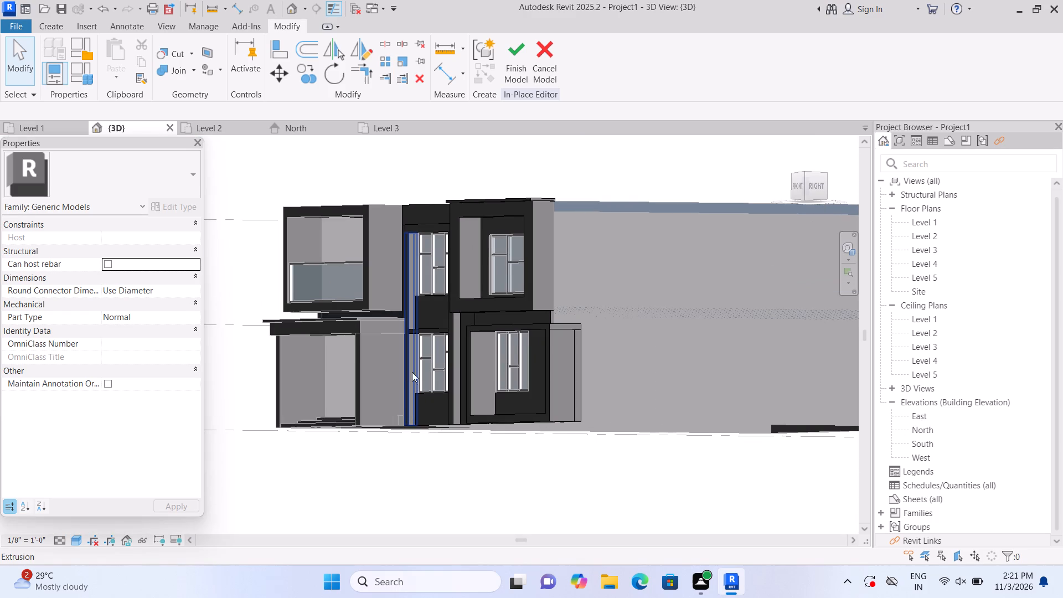
scroll(392, 374, up, 3)
scroll(457, 329, up, 3)
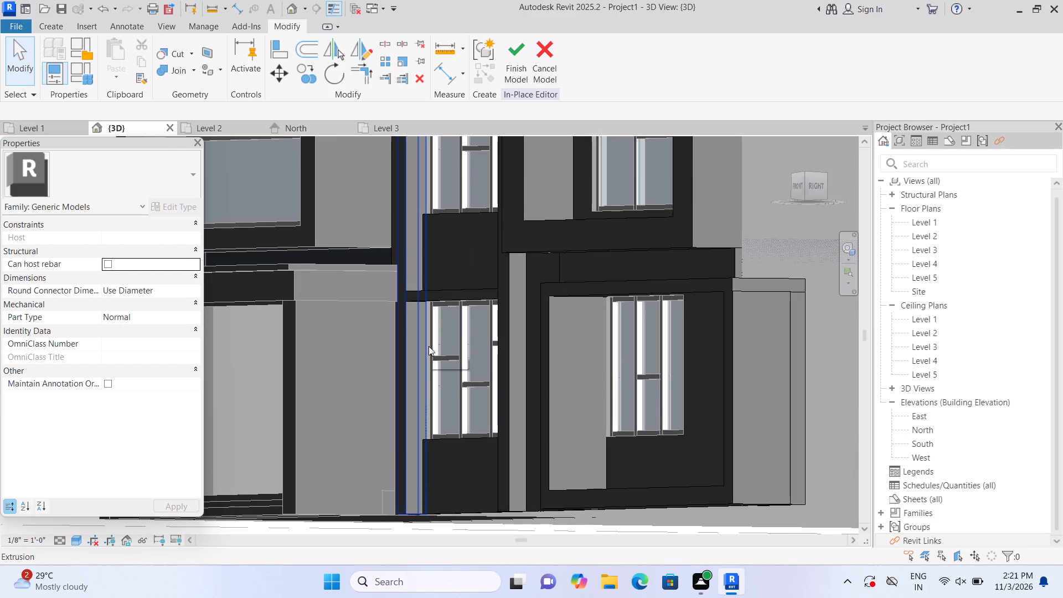
scroll(442, 372, up, 2)
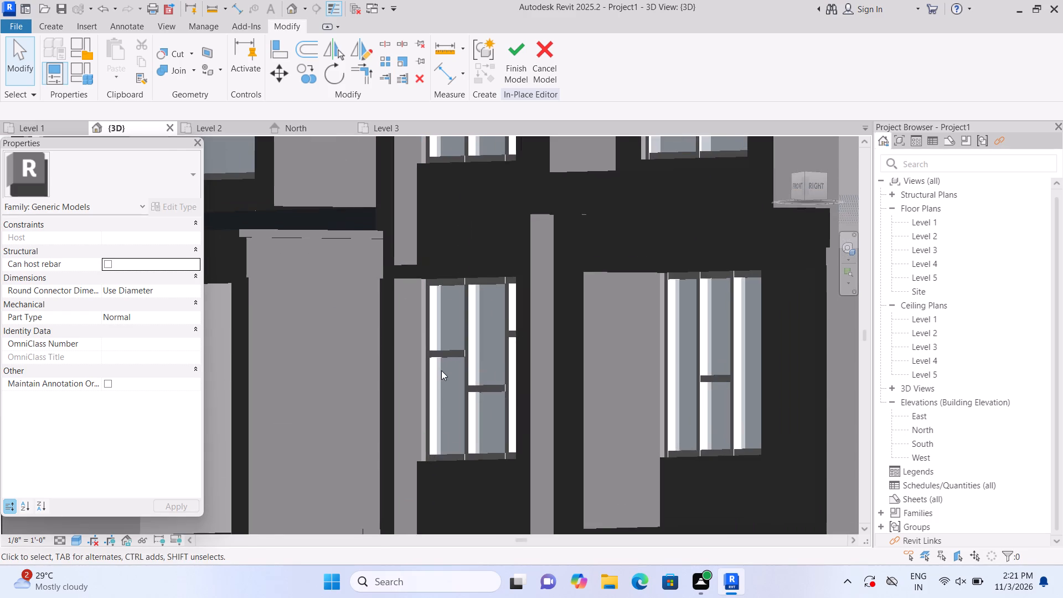
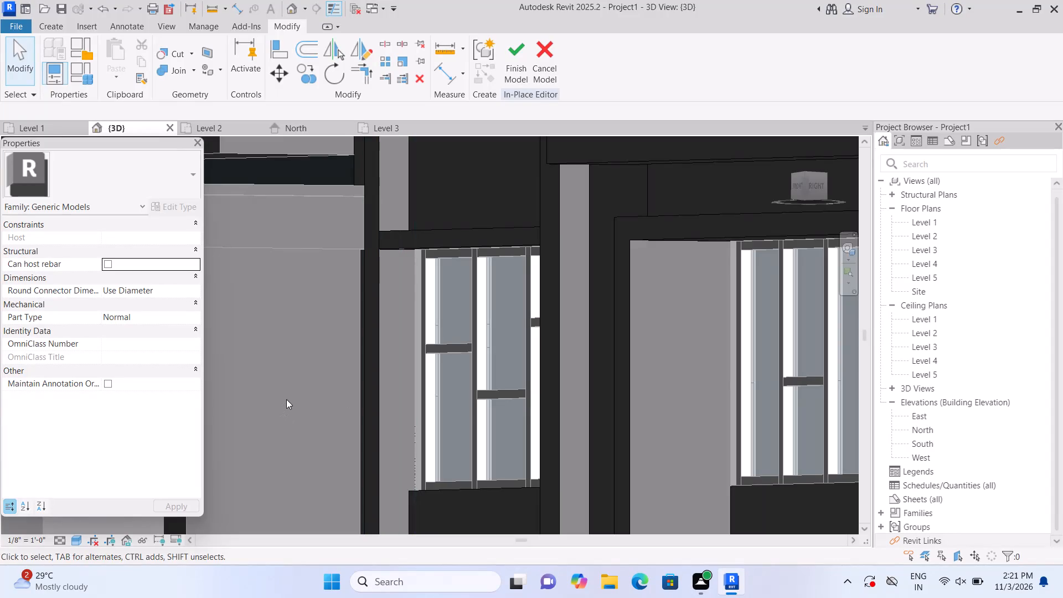
Examine the front facade and the junction between the upper wall panel and the ground-floor strip beside the framed bay.
shift+middle_drag(287, 398, 359, 400)
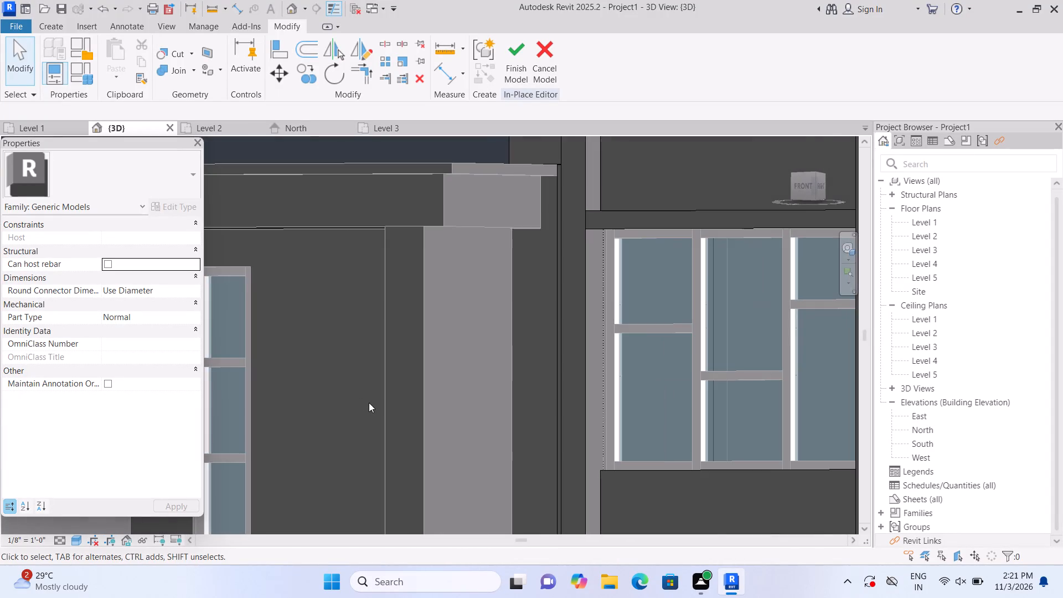
scroll(369, 404, down, 6)
shift+middle_drag(392, 404, 420, 404)
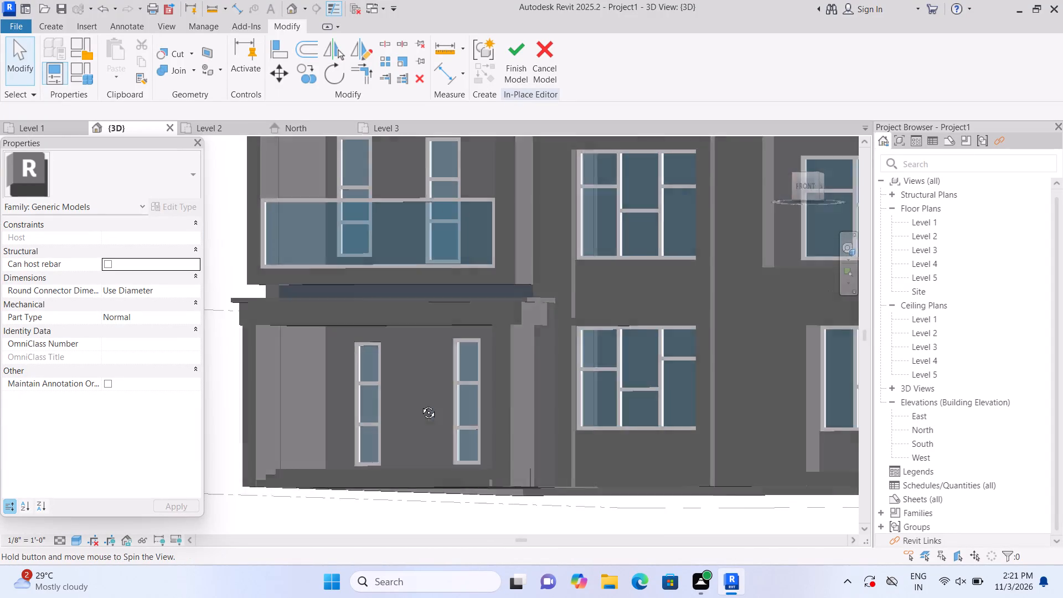
shift+middle_drag(420, 404, 439, 402)
scroll(497, 374, up, 1)
middle_drag(497, 374, 275, 368)
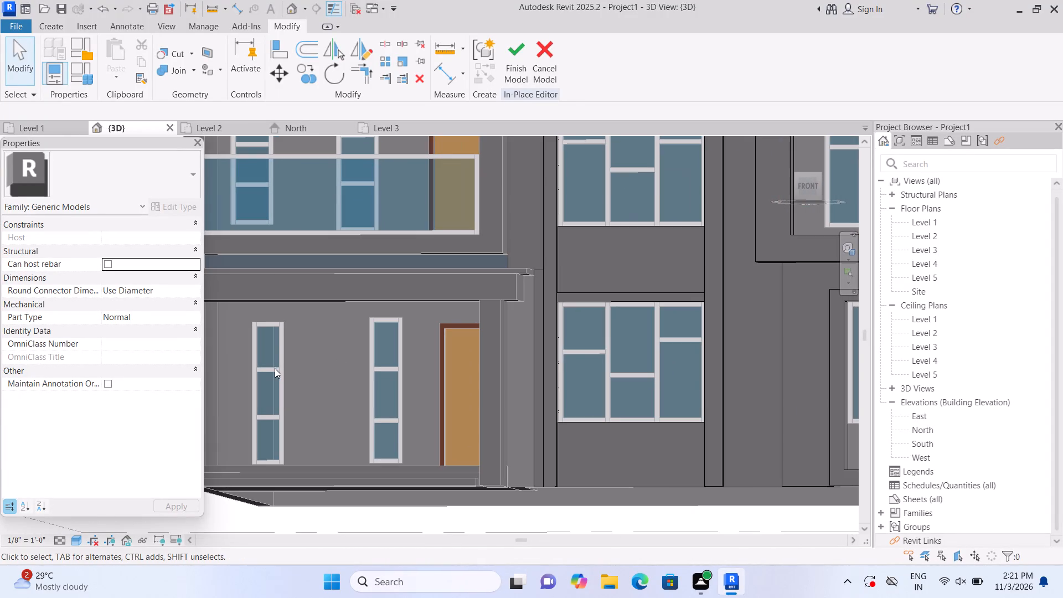
scroll(484, 311, up, 4)
middle_drag(537, 280, 431, 324)
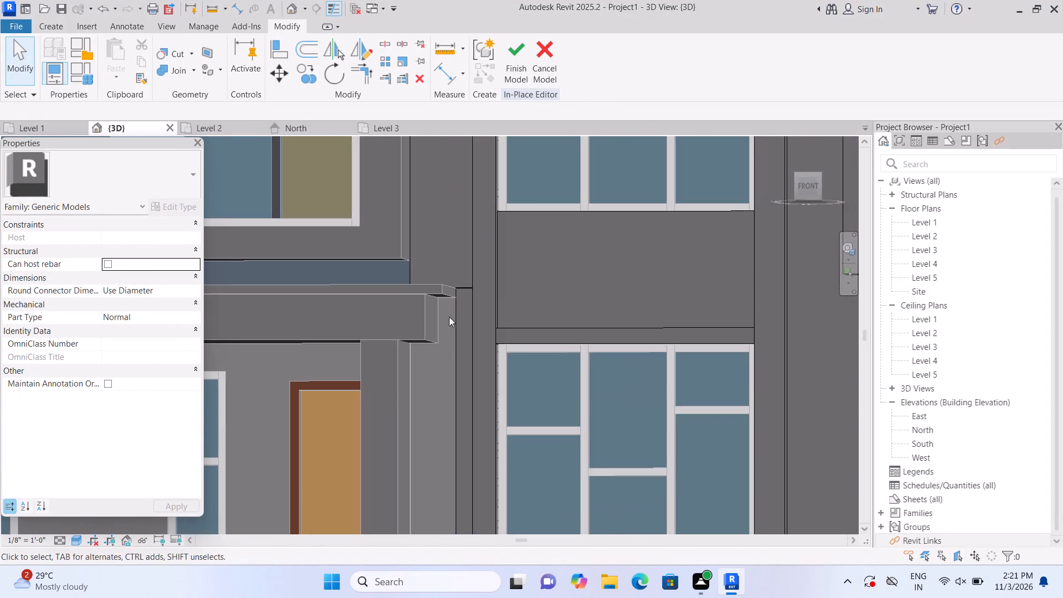
scroll(468, 306, up, 5)
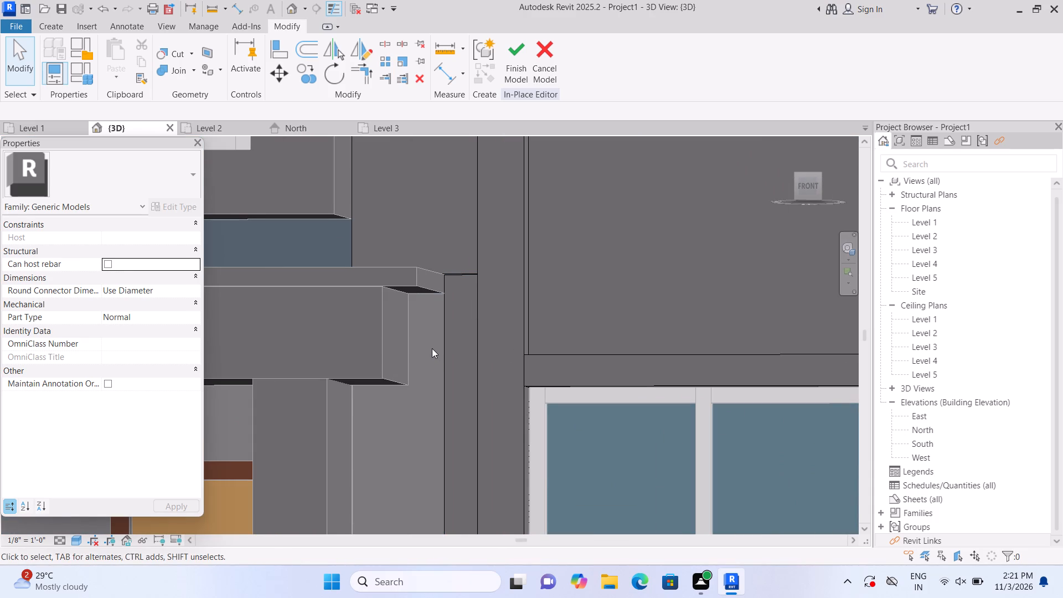
scroll(444, 305, up, 2)
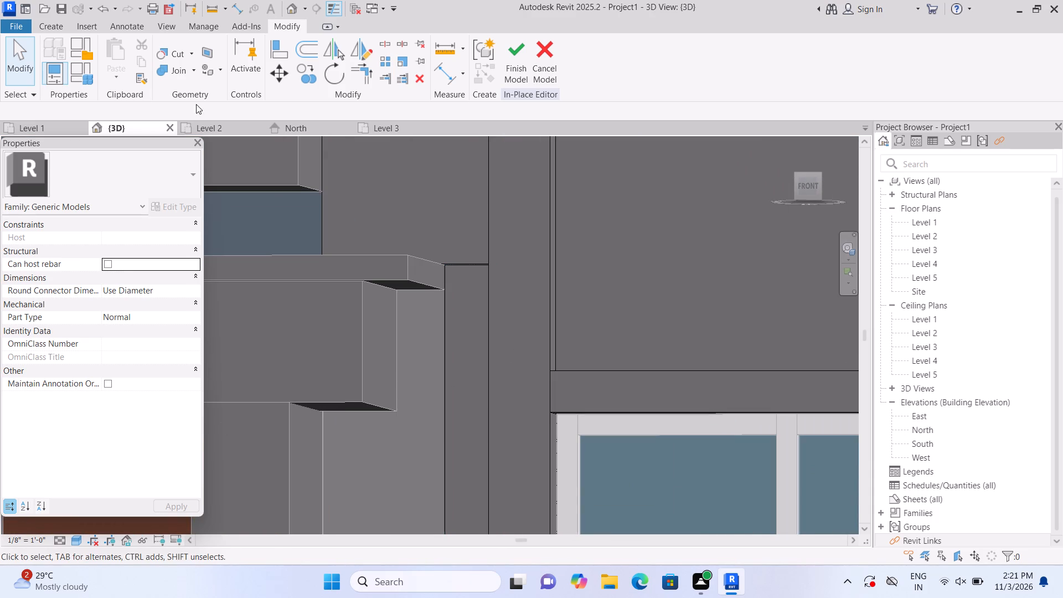
Join the upper-floor wall panel beside the framed bay with the ground-floor strip directly below it.
double_click(191, 71)
click(198, 69)
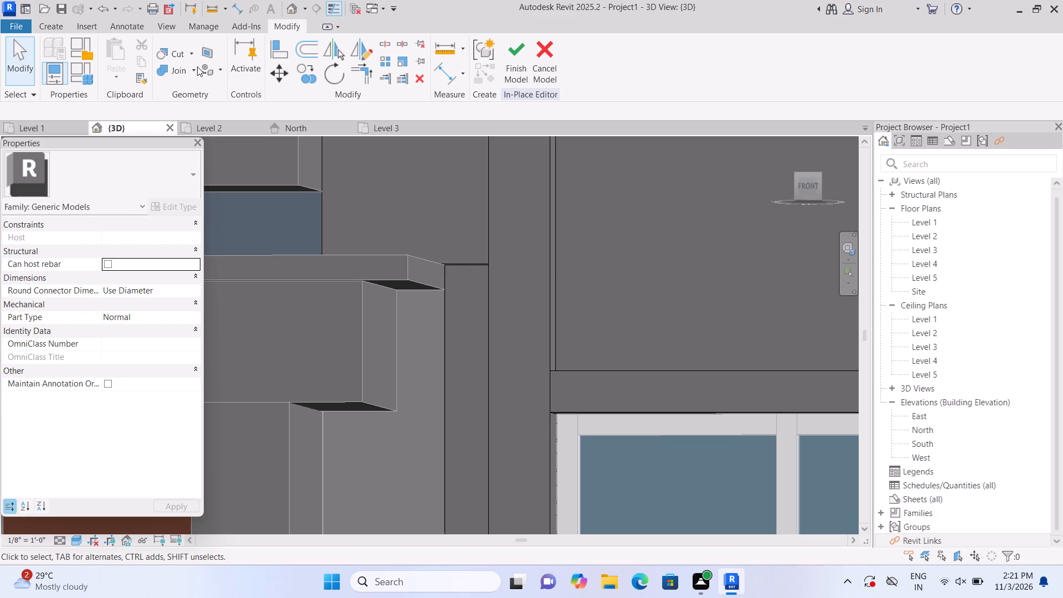
click(197, 66)
click(198, 92)
click(466, 180)
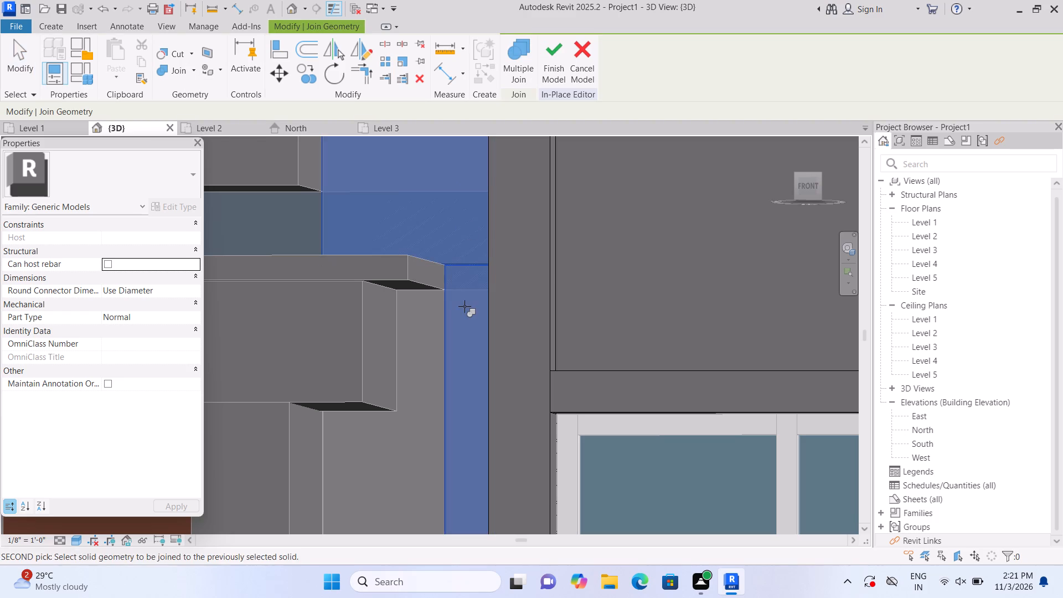
click(466, 311)
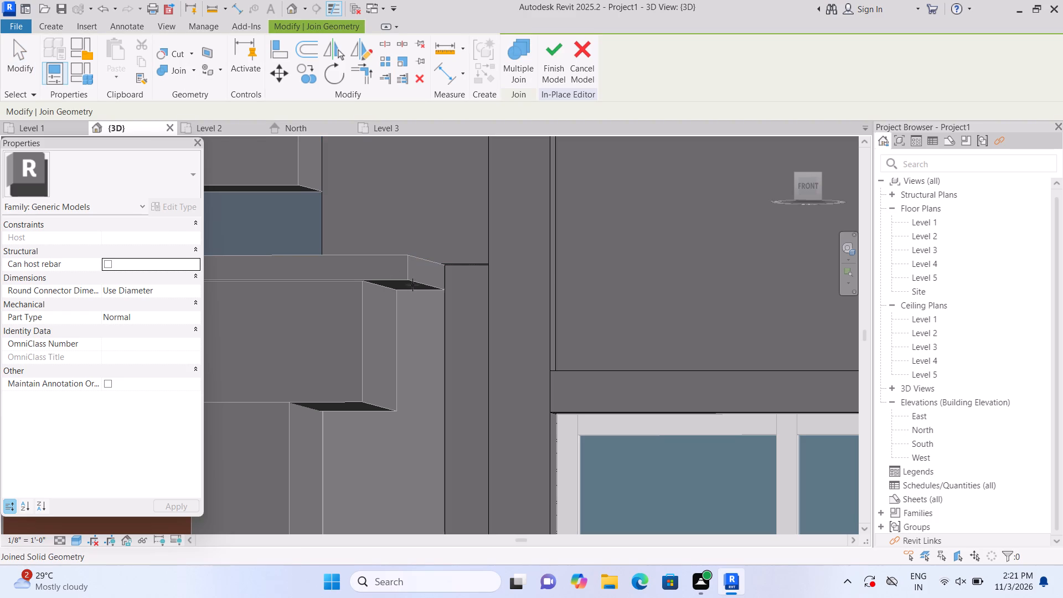
scroll(421, 285, up, 2)
click(458, 276)
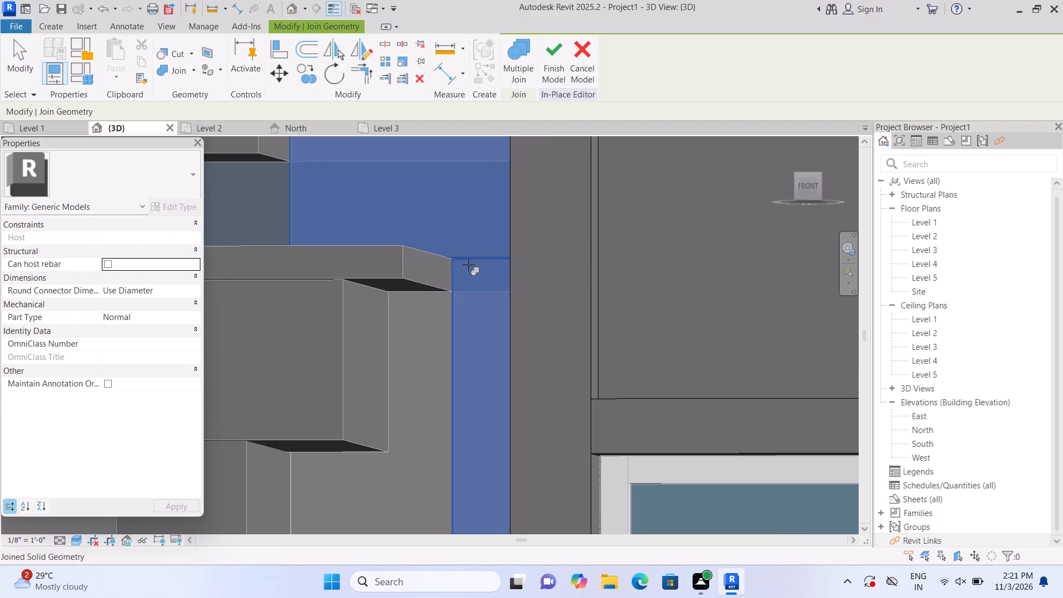
key(Escape)
key(Escape)
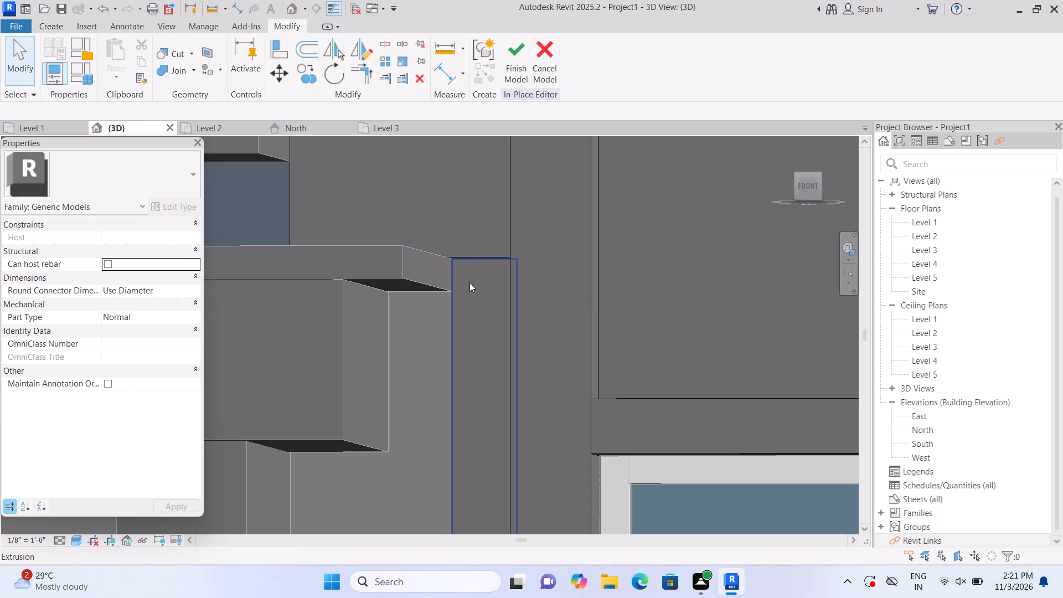
Stretch the ground-floor strip beside the framed bay outward by its shape handle to a depth of about 7".
click(469, 282)
scroll(475, 305, down, 4)
middle_drag(481, 447, 438, 338)
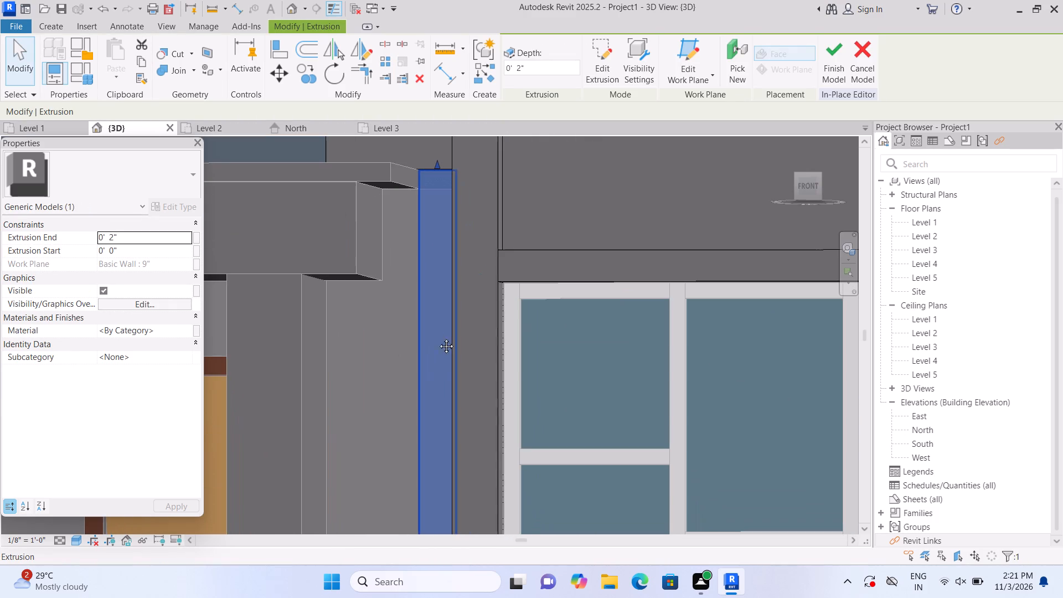
middle_click(438, 338)
scroll(440, 359, down, 4)
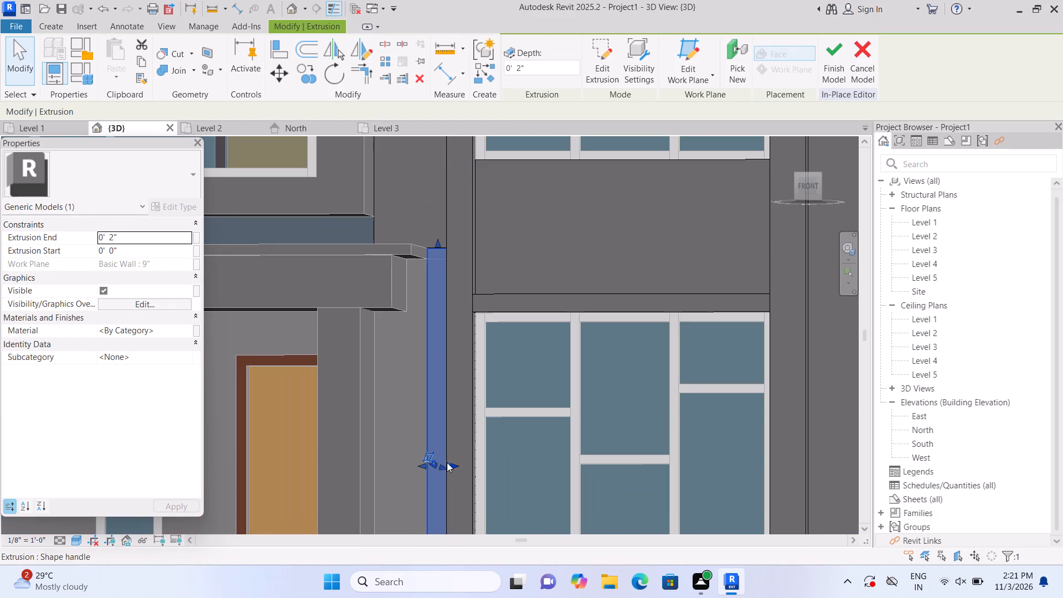
double_click(432, 463)
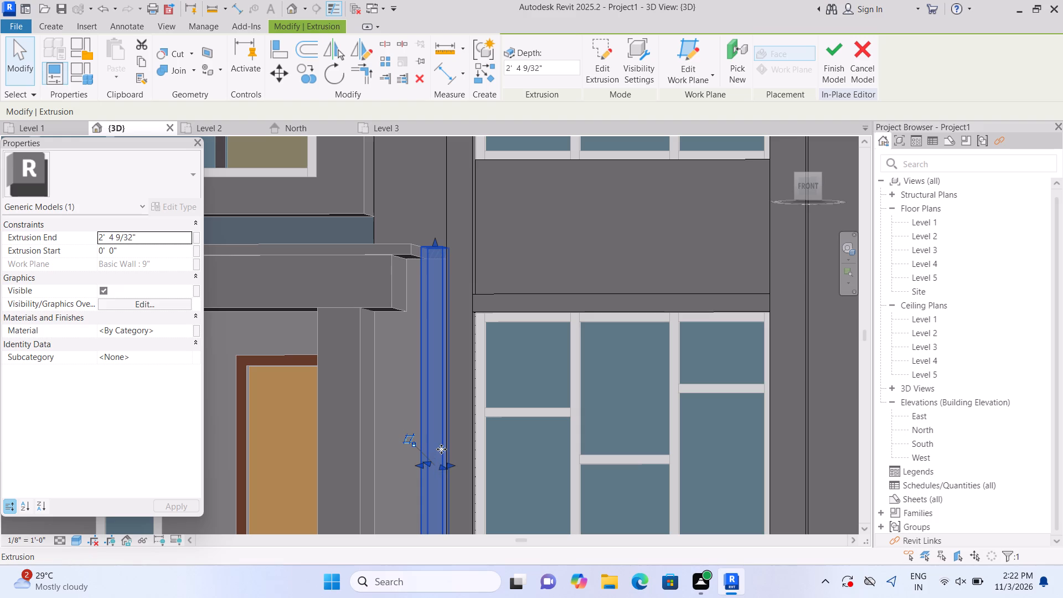
click(515, 275)
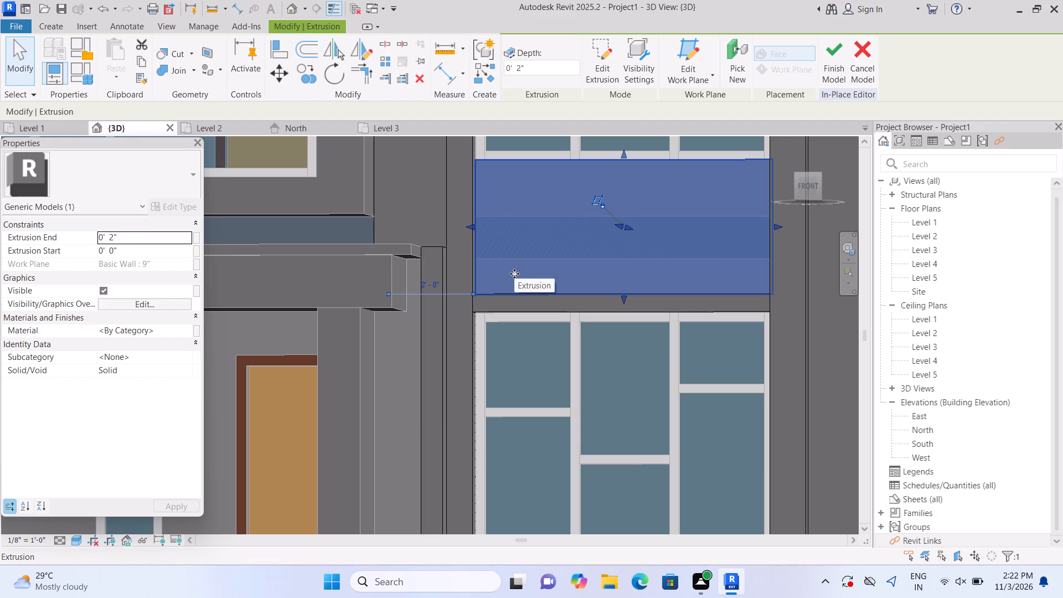
click(438, 324)
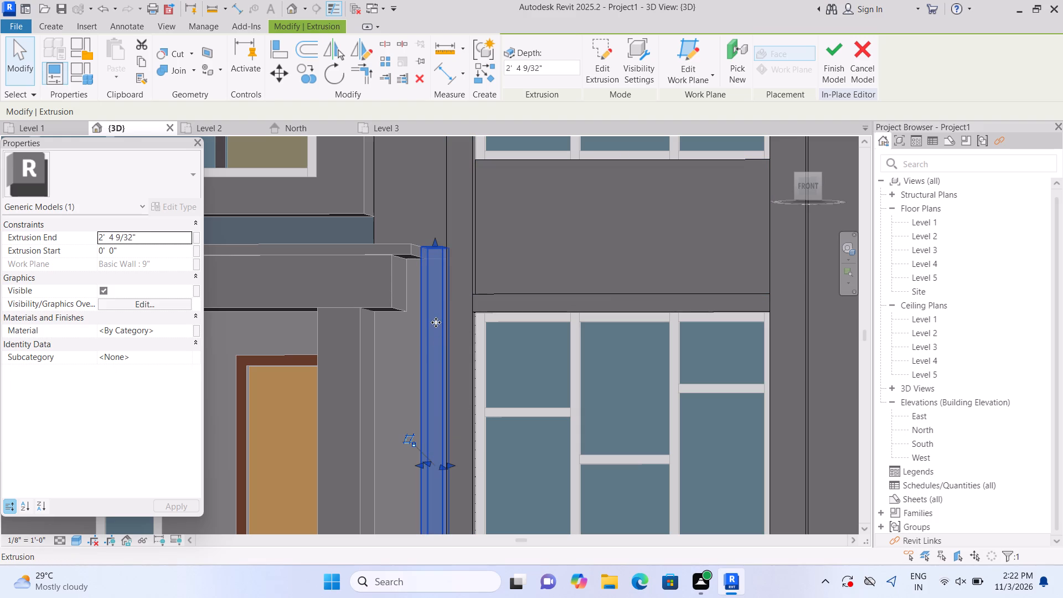
drag(419, 463, 441, 451)
click(441, 451)
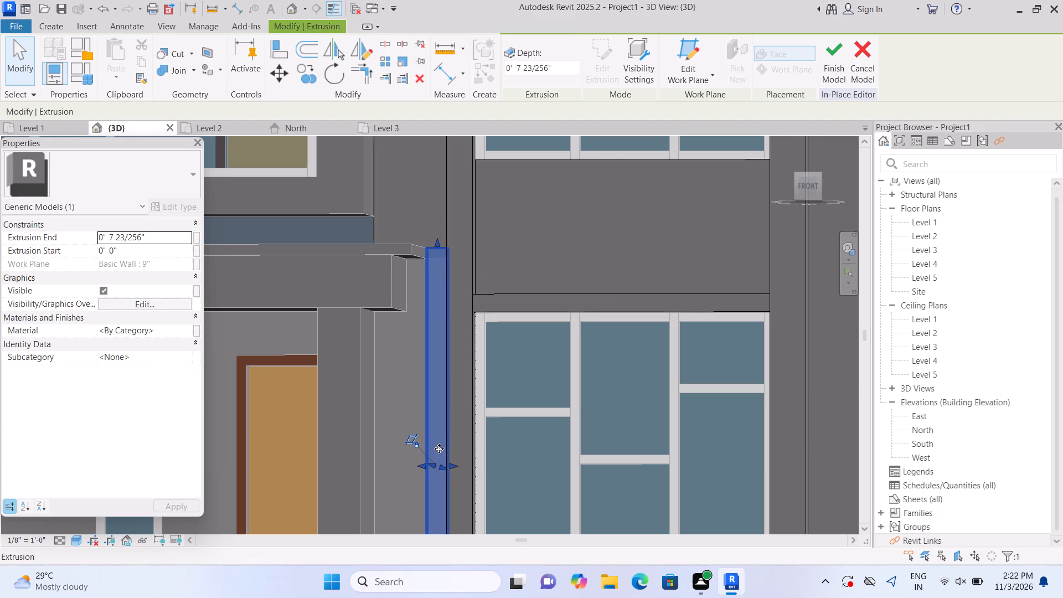
scroll(437, 437, down, 2)
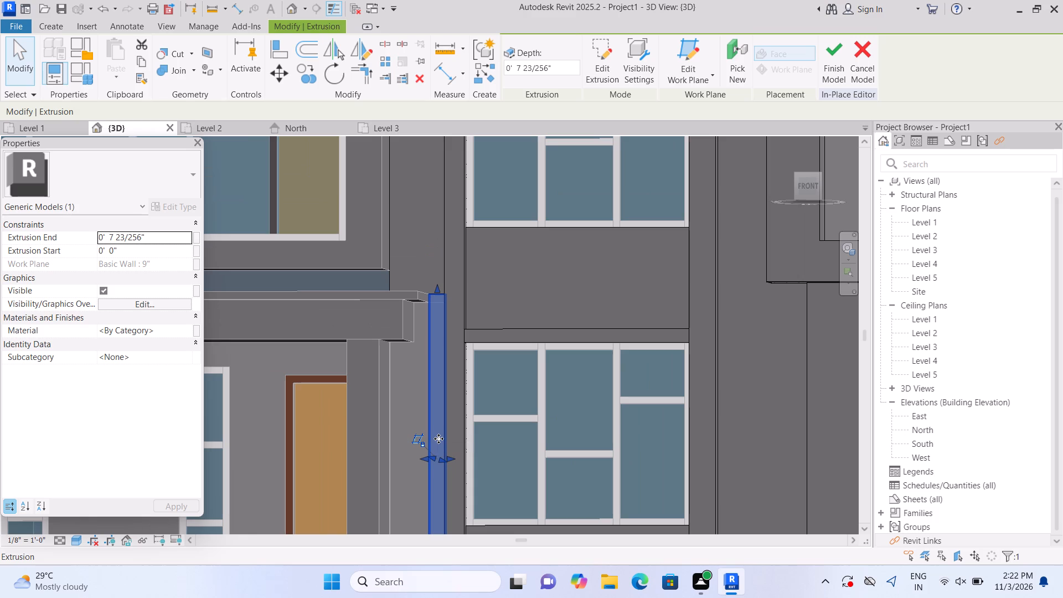
scroll(446, 393, down, 3)
middle_drag(446, 391, 419, 291)
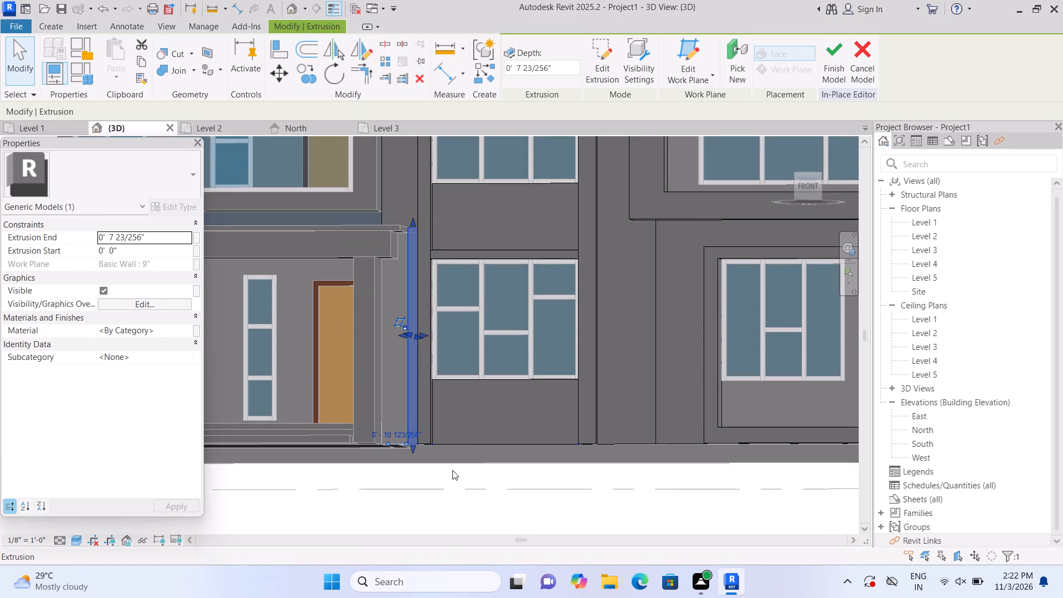
click(447, 505)
Open the sketch of the ground-floor strip beside the framed bay for editing.
scroll(419, 417, up, 2)
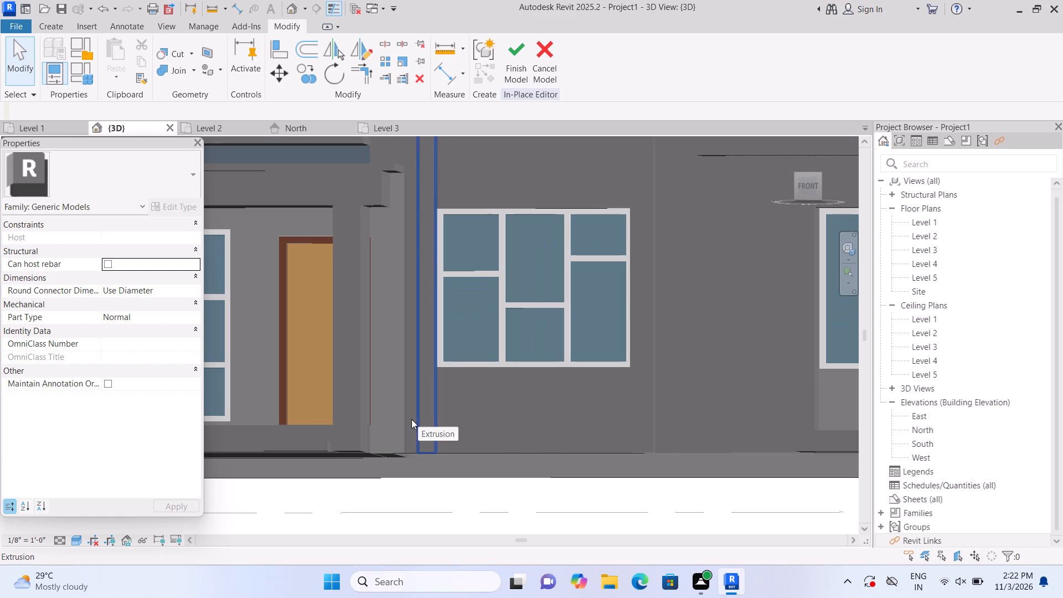
double_click(410, 419)
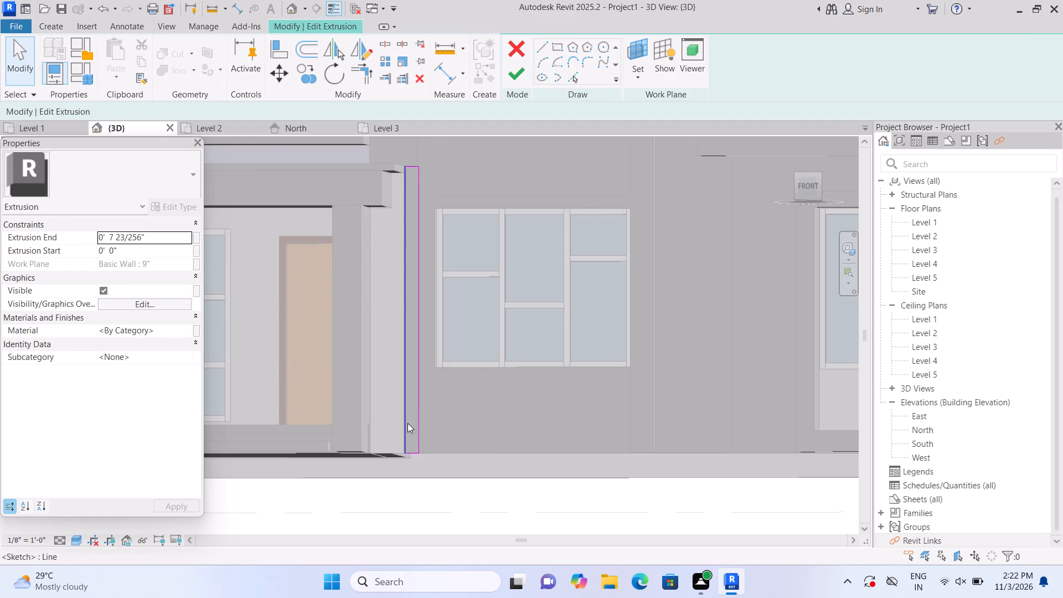
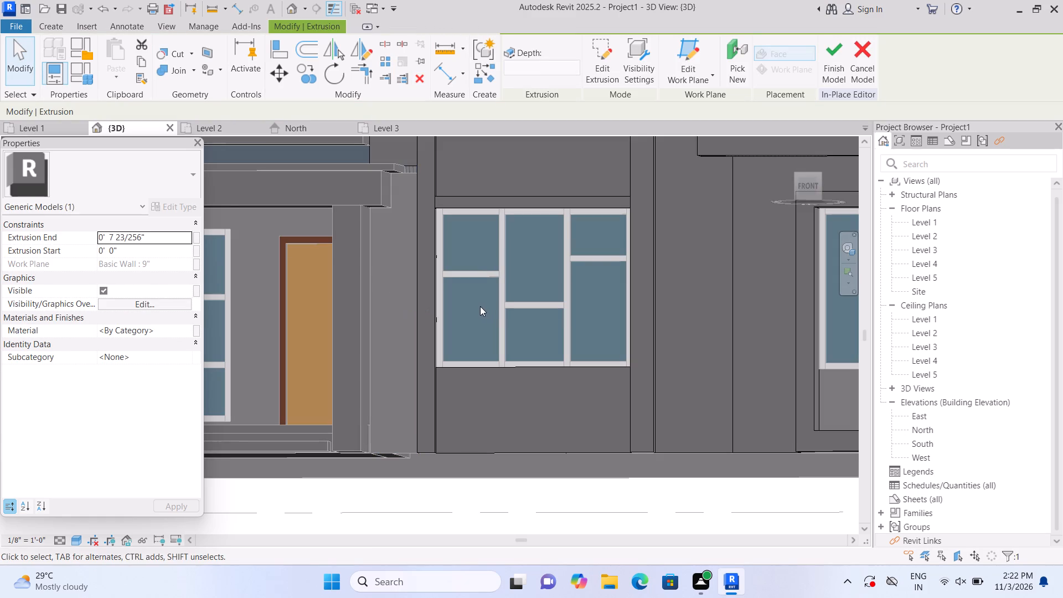
Examine the ground-floor wall area between the entrance porch and the framed window bay, from the front and in the isometric view.
scroll(474, 312, down, 4)
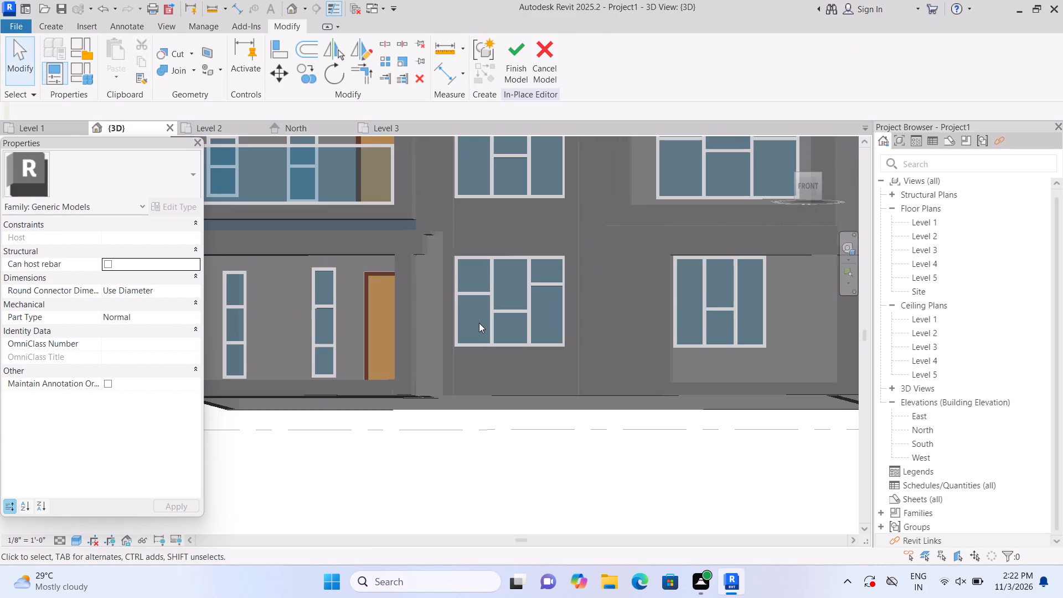
scroll(439, 321, up, 2)
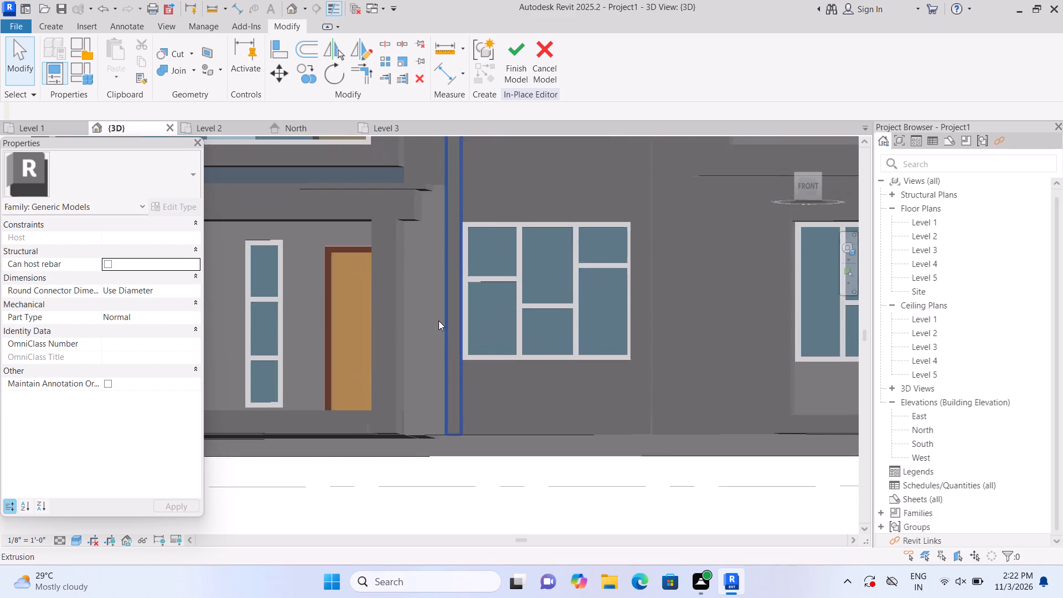
scroll(438, 321, up, 2)
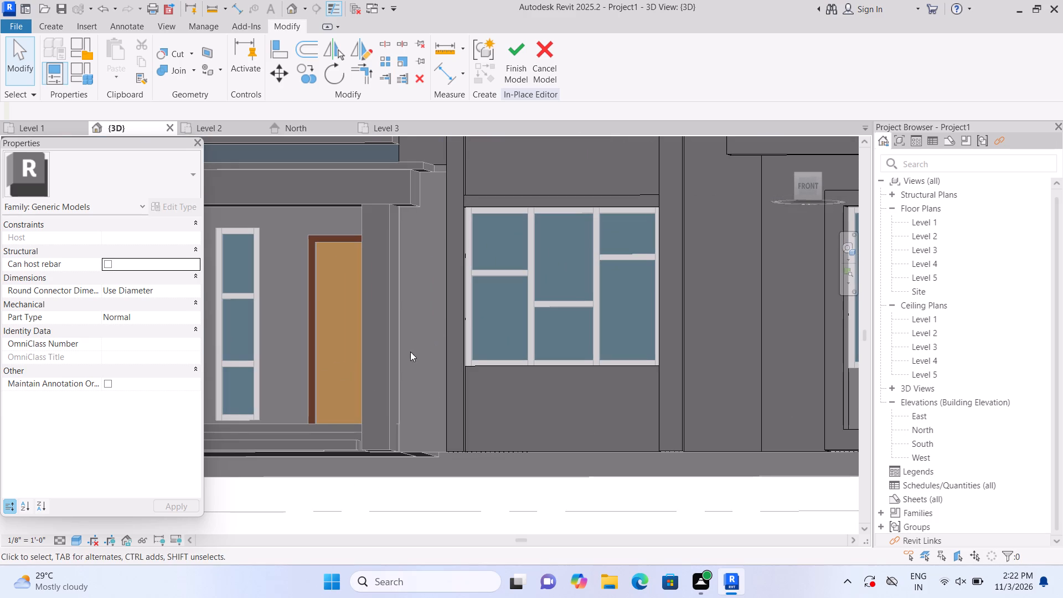
click(783, 143)
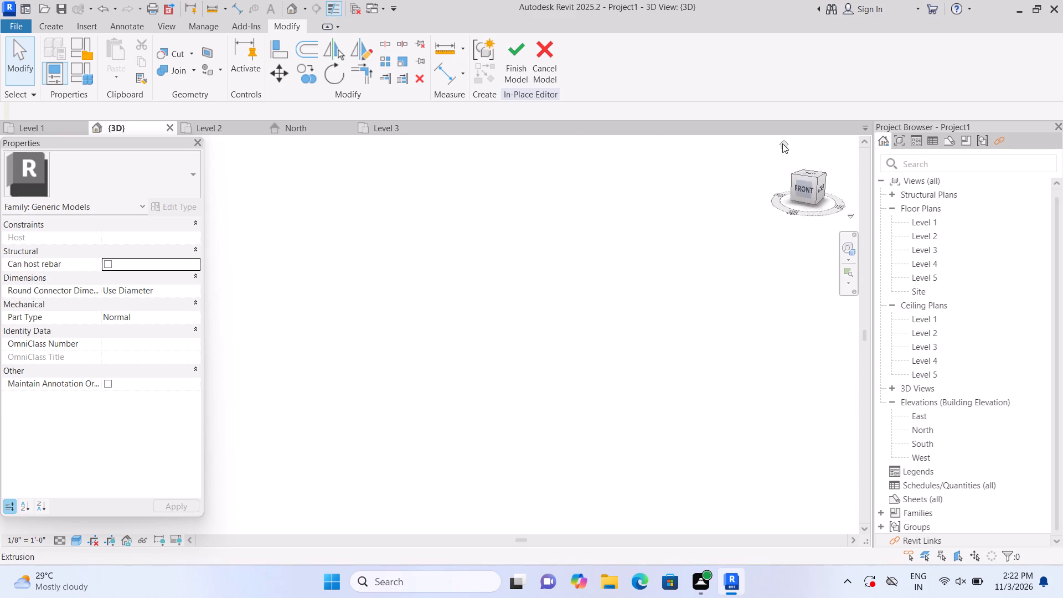
scroll(209, 391, up, 3)
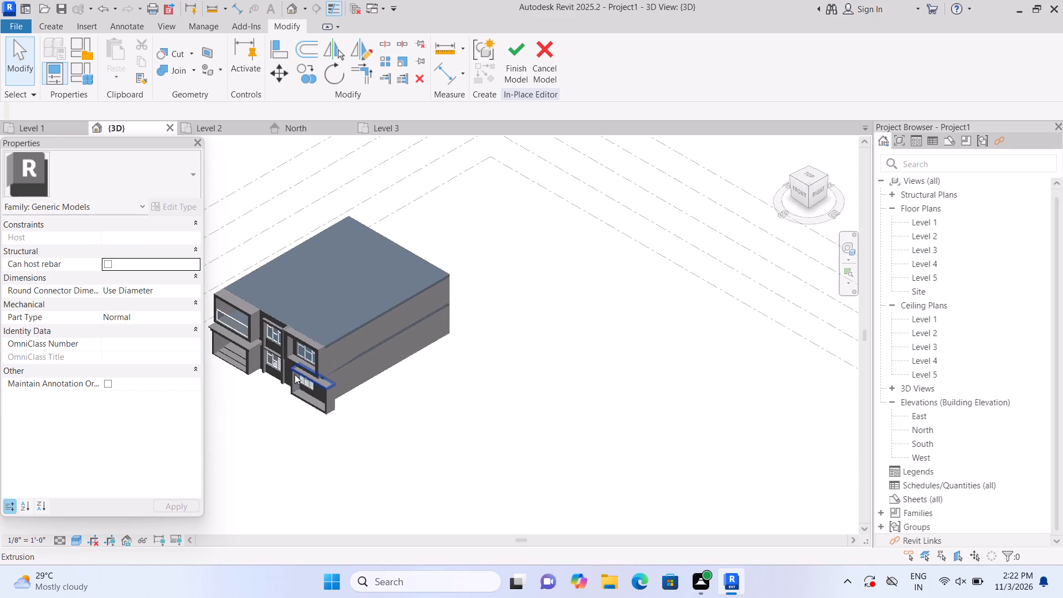
scroll(295, 374, up, 4)
scroll(225, 367, up, 2)
middle_drag(264, 376, 359, 380)
scroll(367, 385, up, 5)
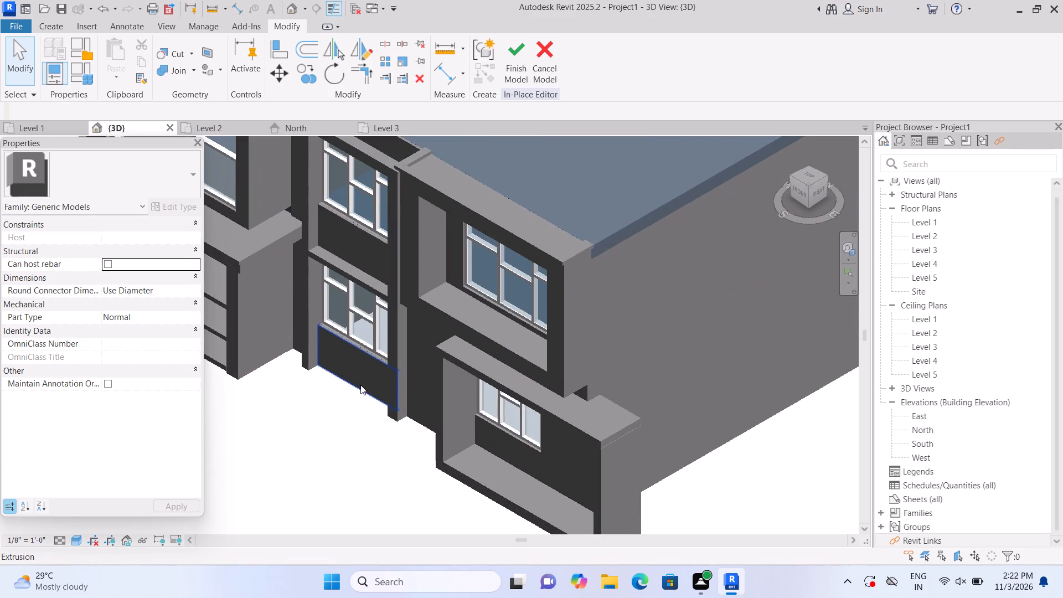
scroll(360, 385, up, 4)
scroll(360, 383, down, 5)
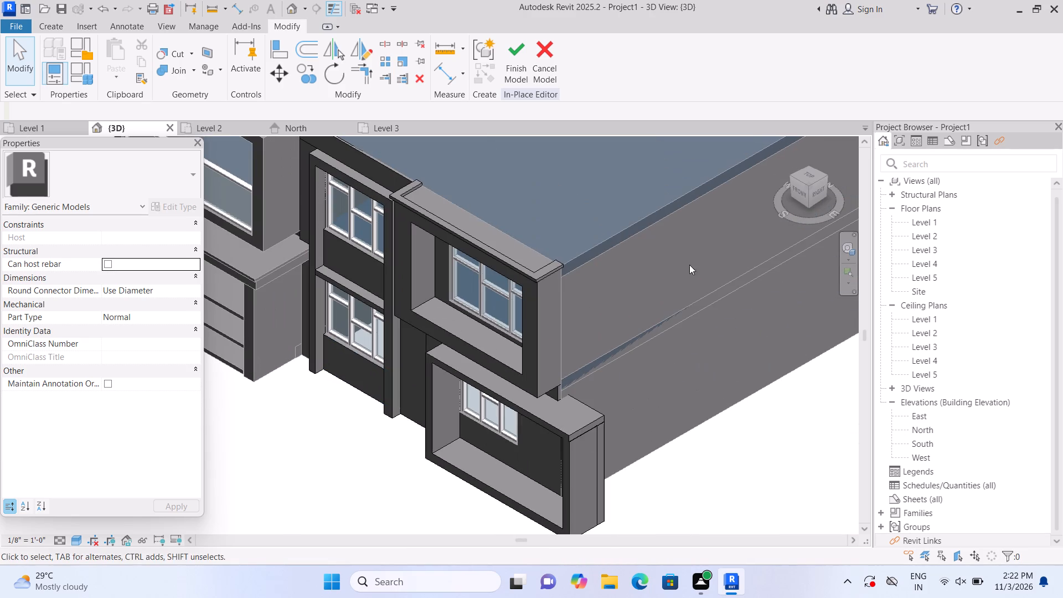
Extrude a rectangle about 1'-9" by 10'-3" to a 2" depth on the ground-floor wall between the porch and the framed window bay.
click(803, 192)
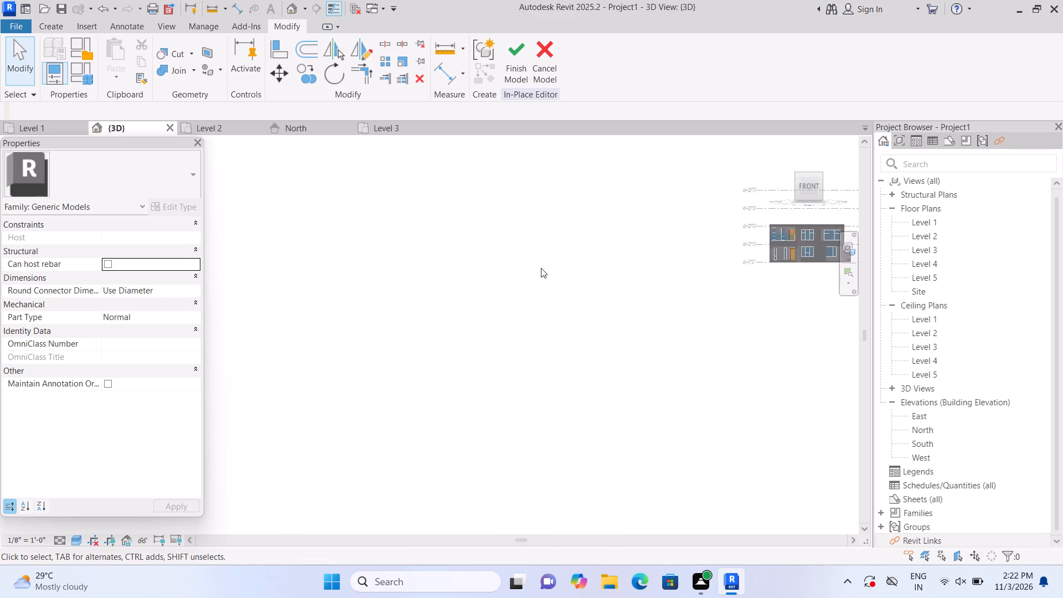
scroll(348, 363, up, 9)
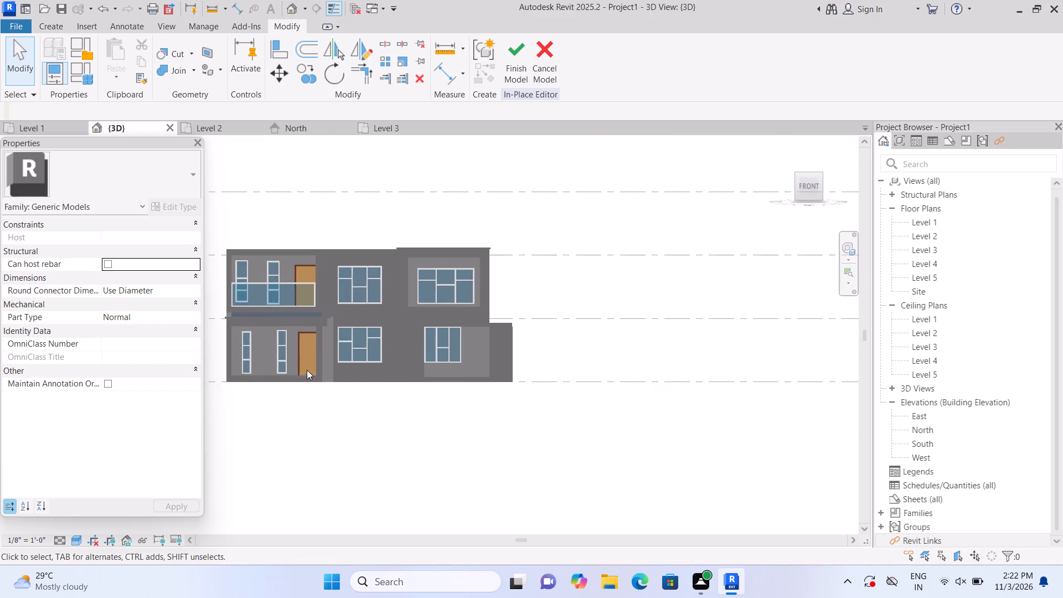
scroll(309, 366, up, 6)
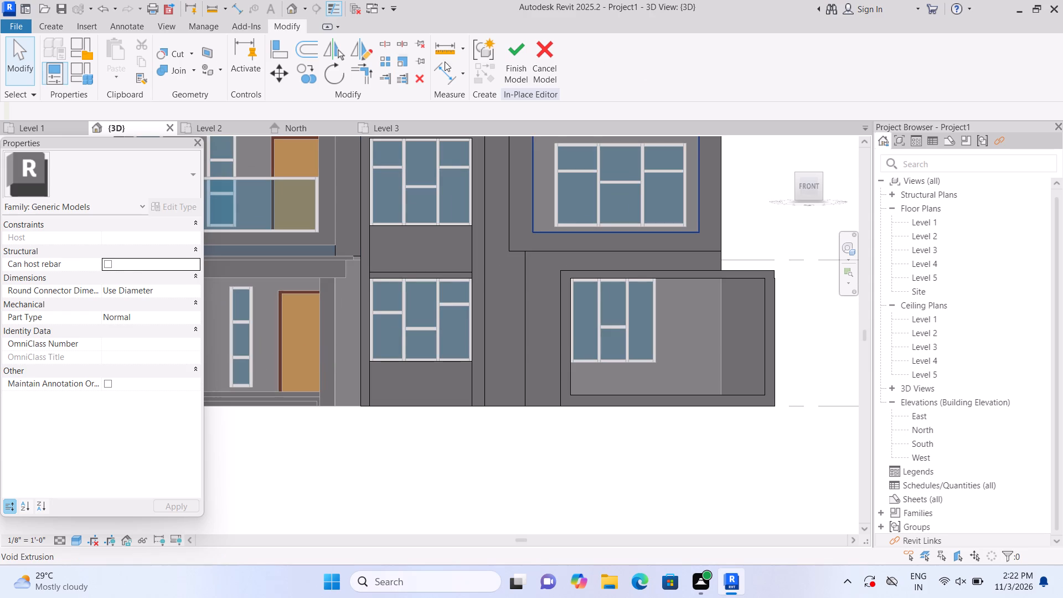
double_click(57, 24)
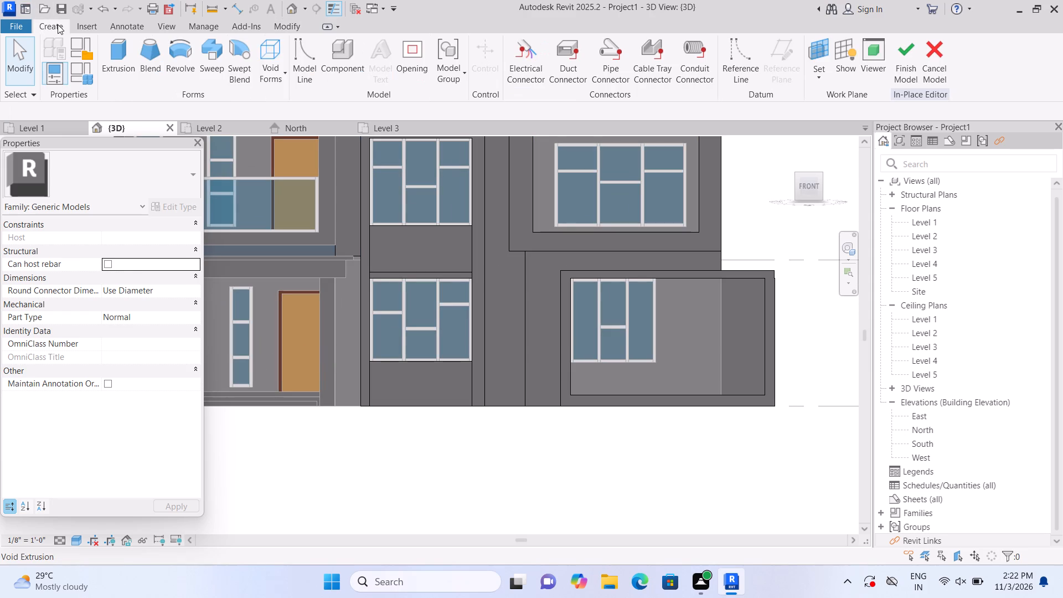
drag(116, 68, 122, 71)
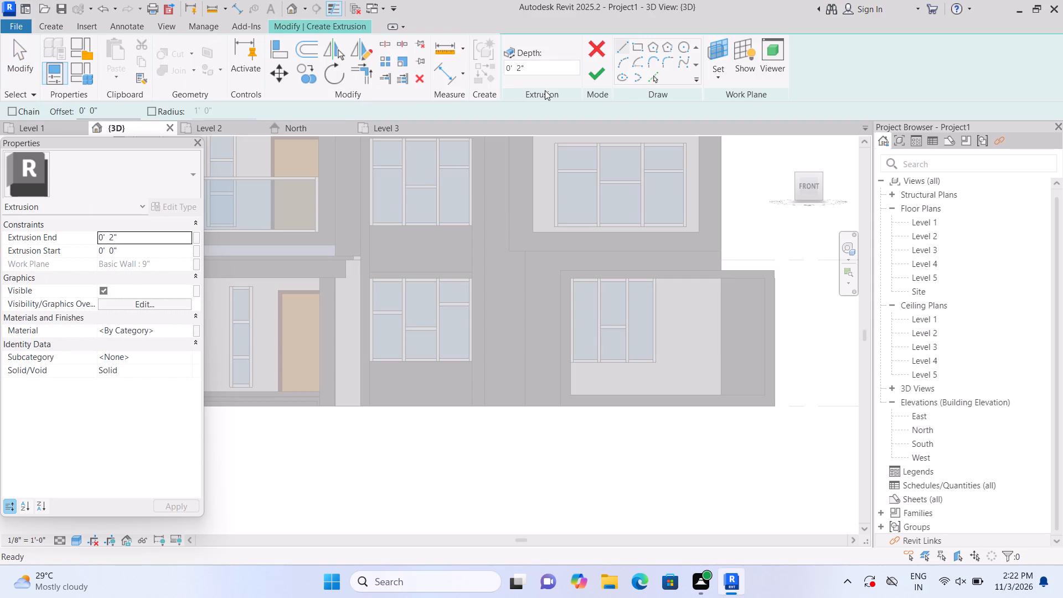
click(718, 78)
click(728, 119)
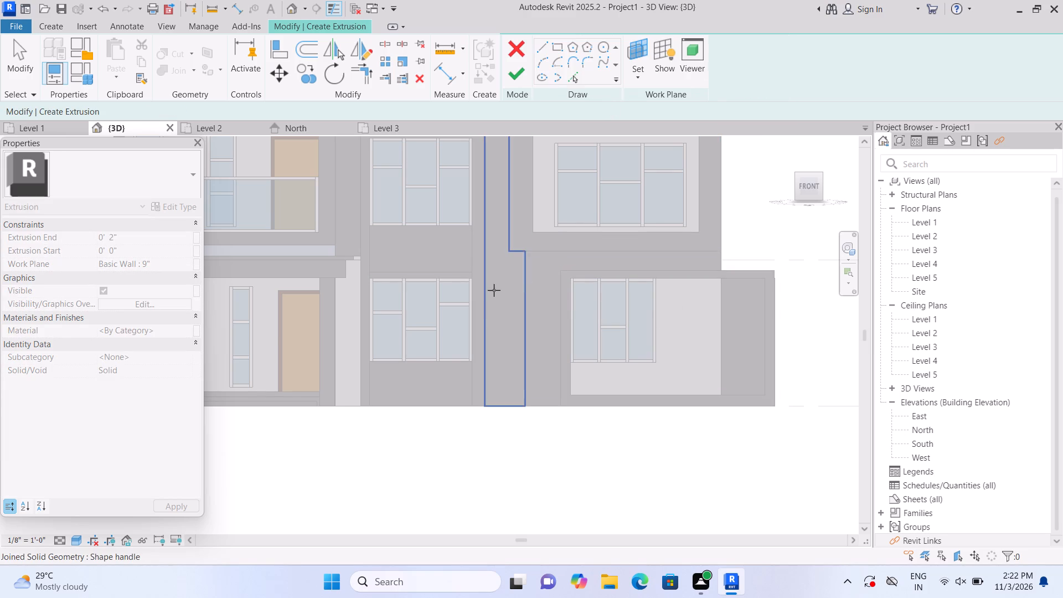
click(351, 353)
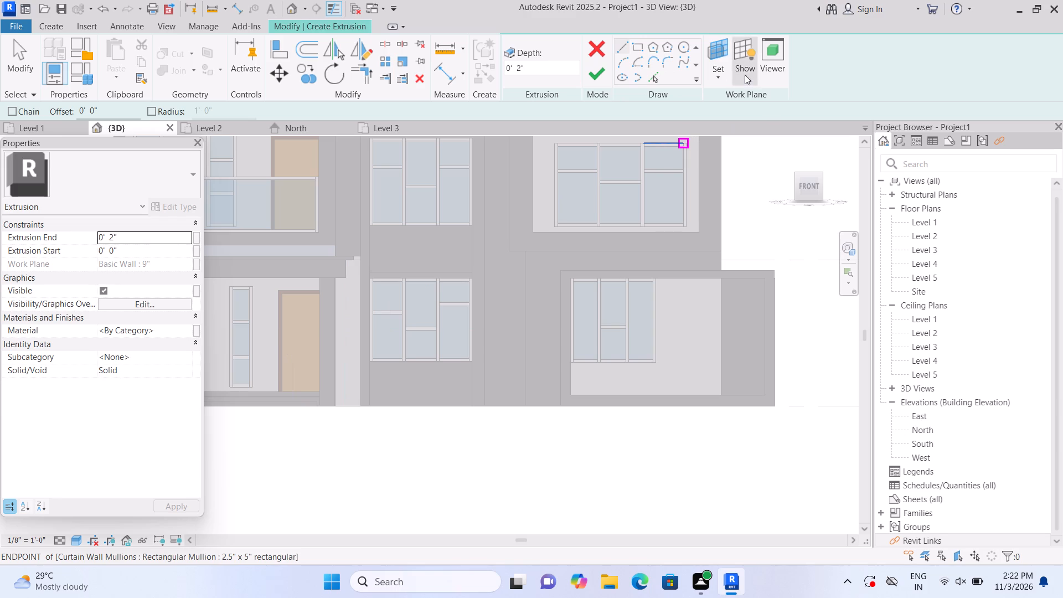
click(638, 48)
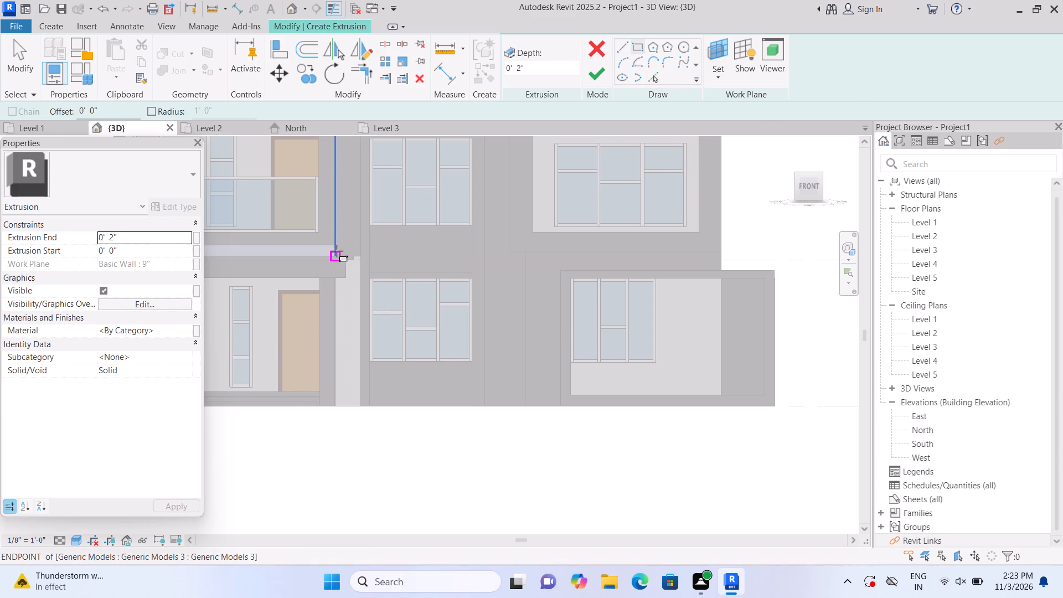
click(337, 252)
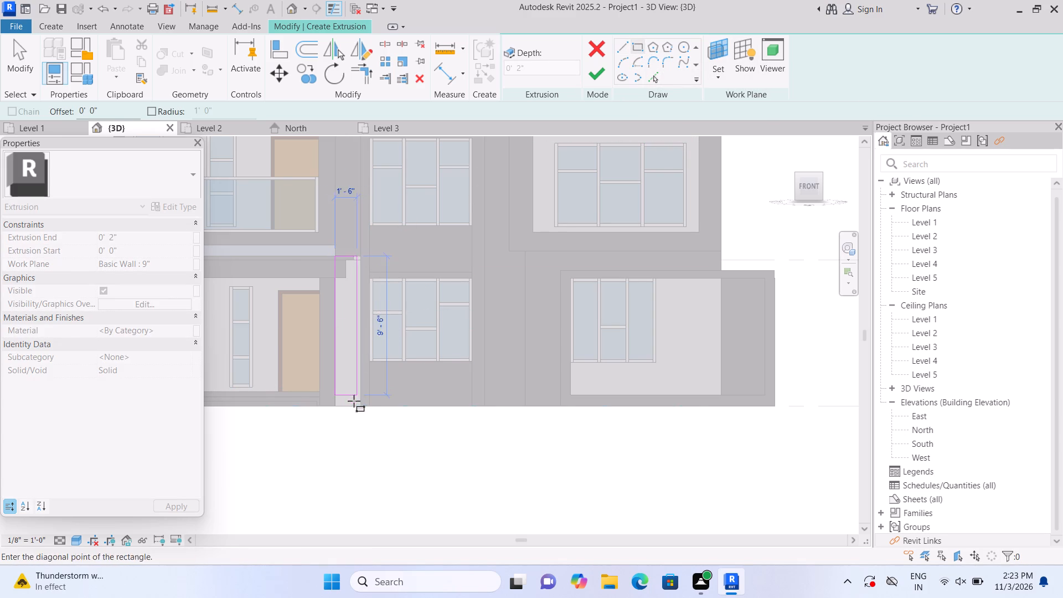
click(357, 409)
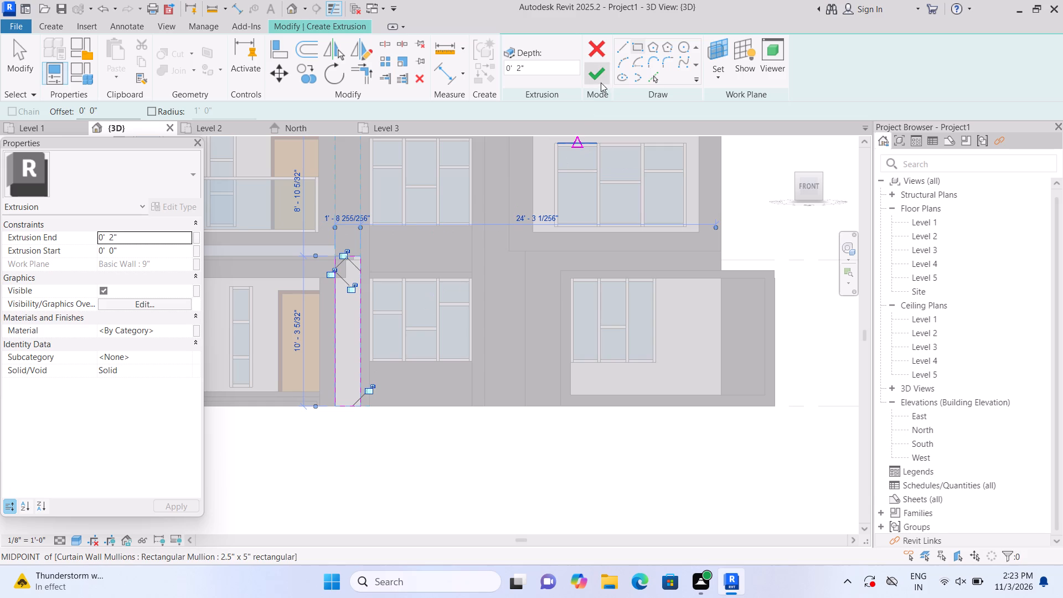
click(600, 81)
click(656, 472)
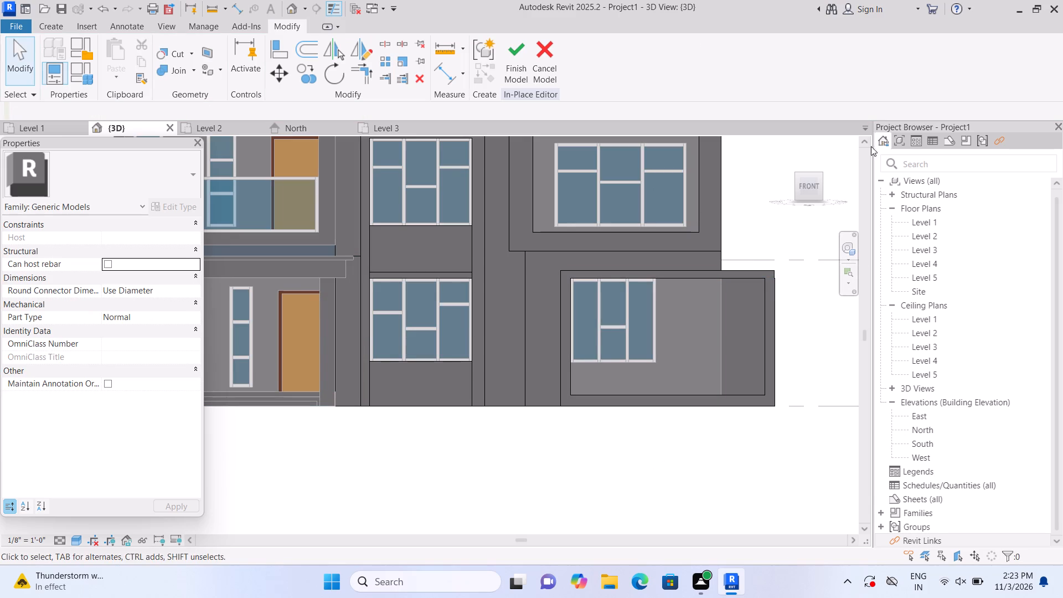
Join the upper-floor wall panel beside the framed bay with the new ground-floor strip below it.
click(193, 68)
click(201, 94)
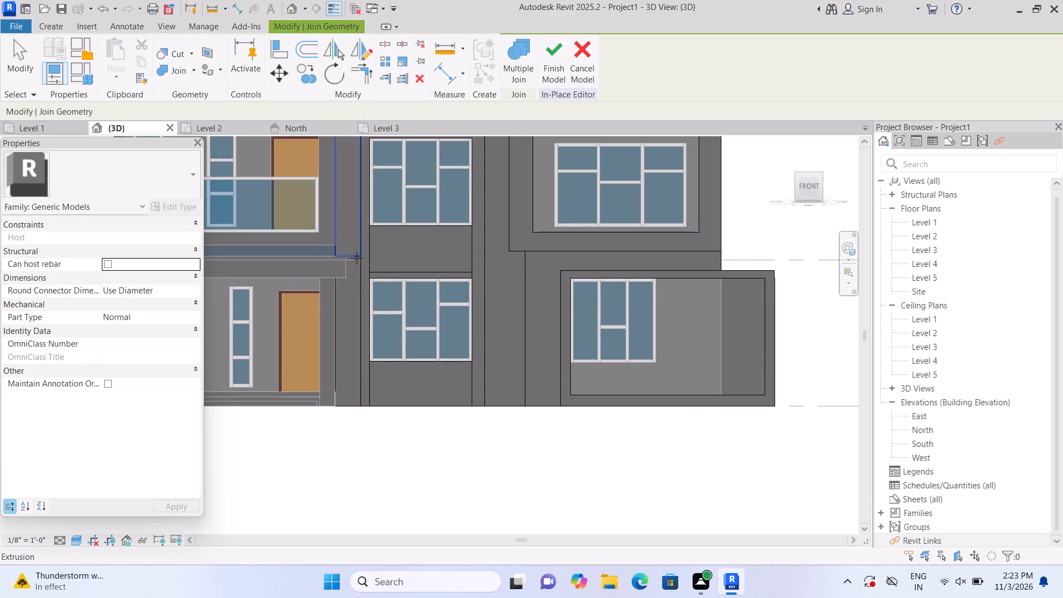
click(357, 258)
click(358, 282)
Examine the joined strip and the whole facade in isometric and front views, including the porch and balcony side.
scroll(378, 471, down, 3)
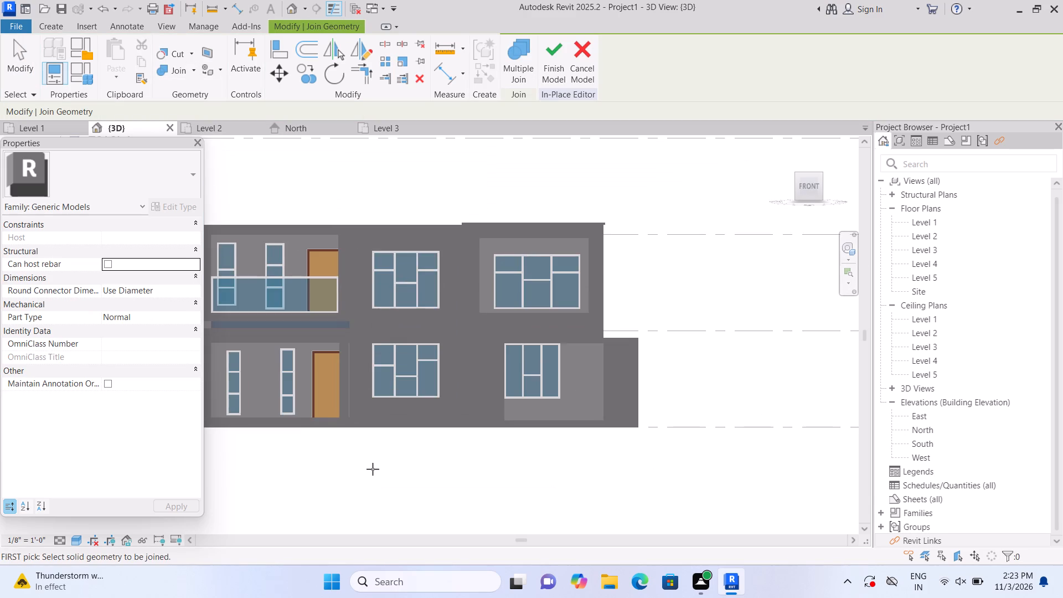
middle_drag(339, 474, 377, 468)
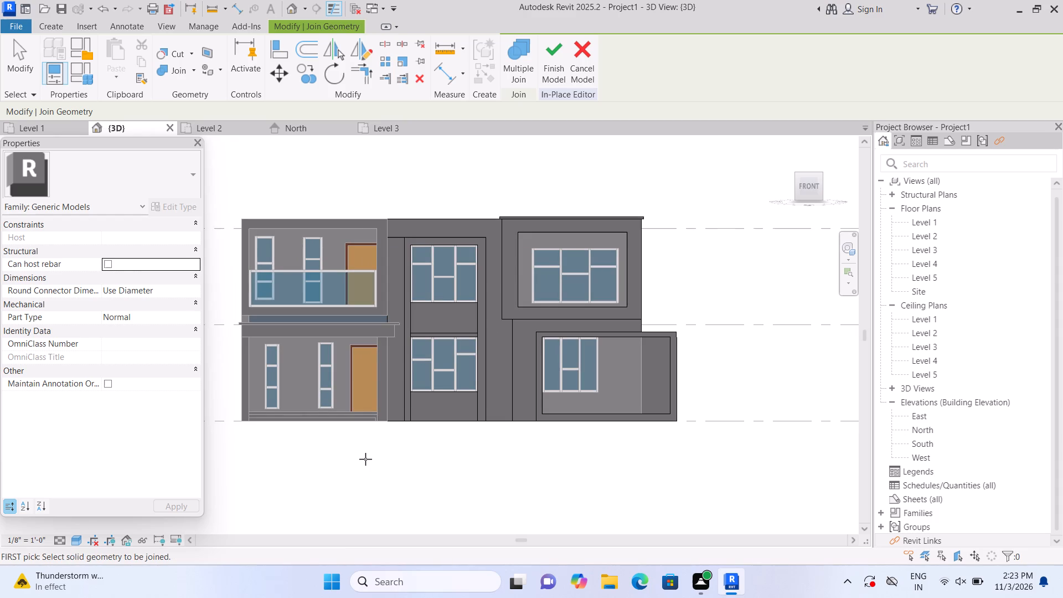
click(784, 142)
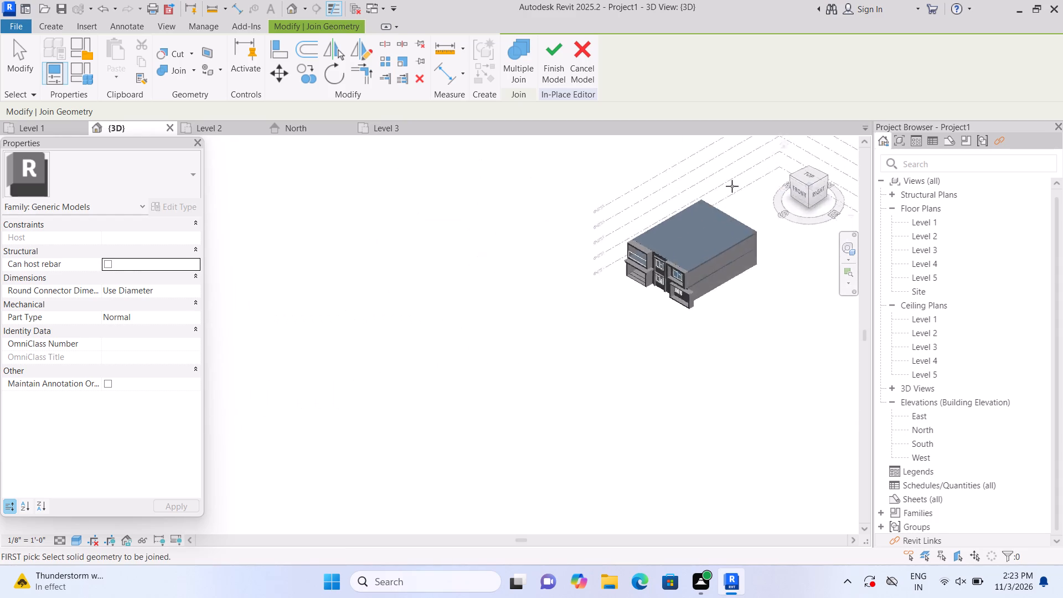
scroll(283, 374, up, 3)
middle_drag(262, 380, 441, 406)
scroll(410, 423, up, 10)
middle_drag(476, 457, 472, 479)
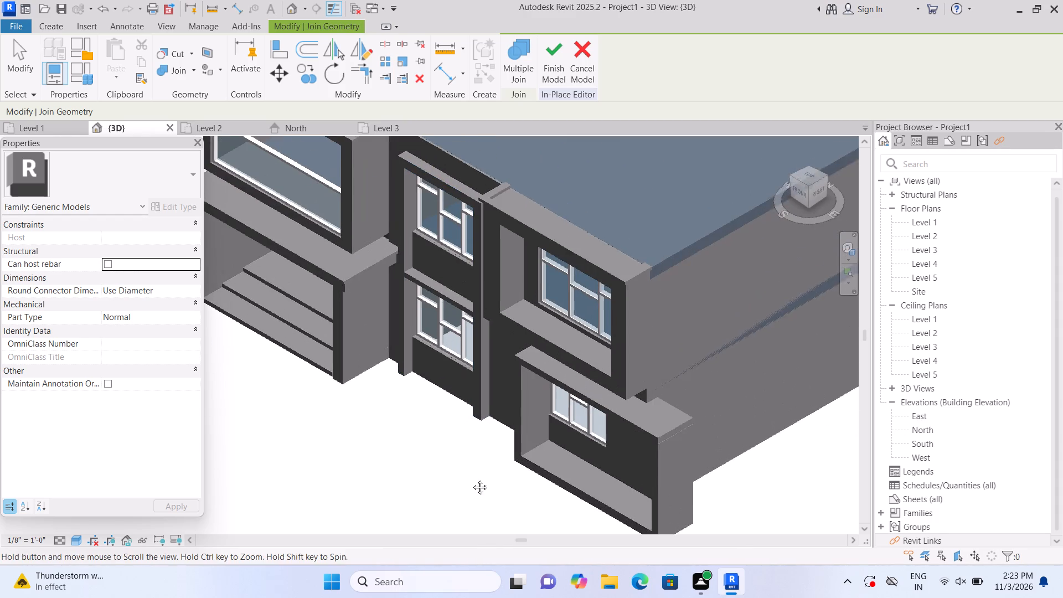
middle_drag(472, 479, 471, 498)
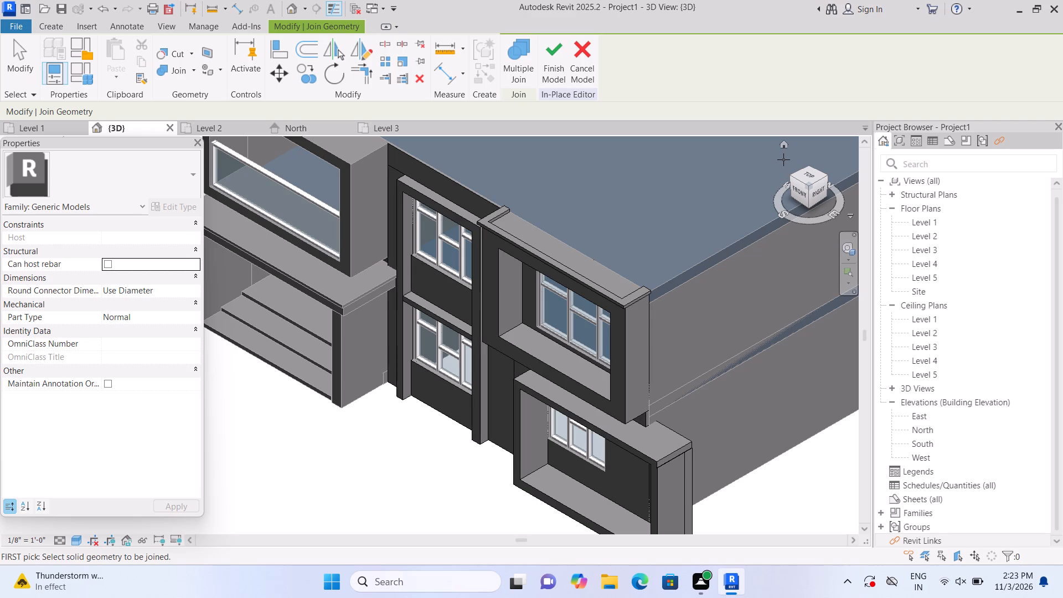
double_click(786, 145)
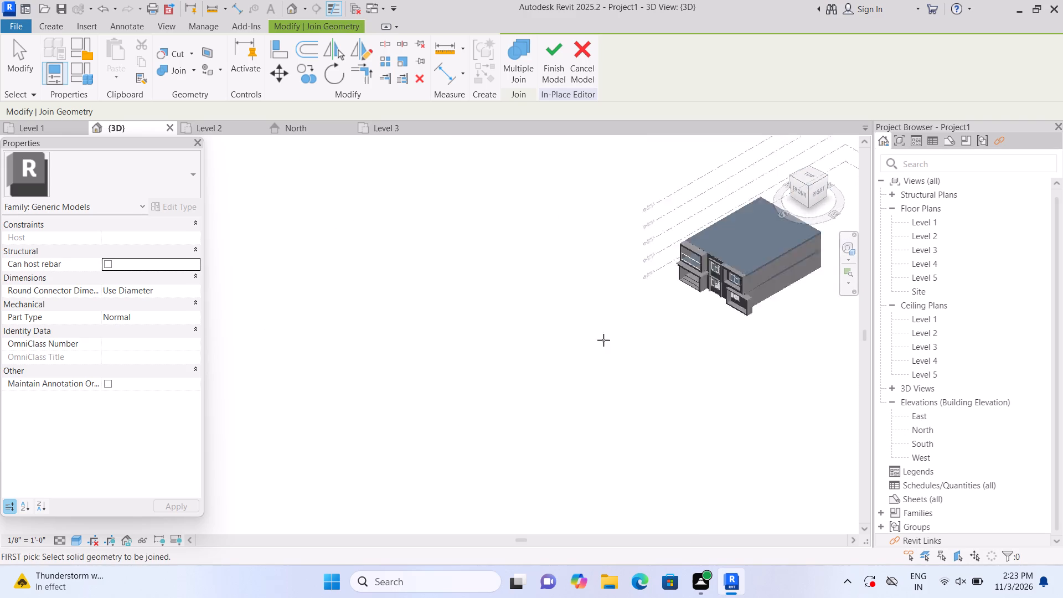
double_click(801, 194)
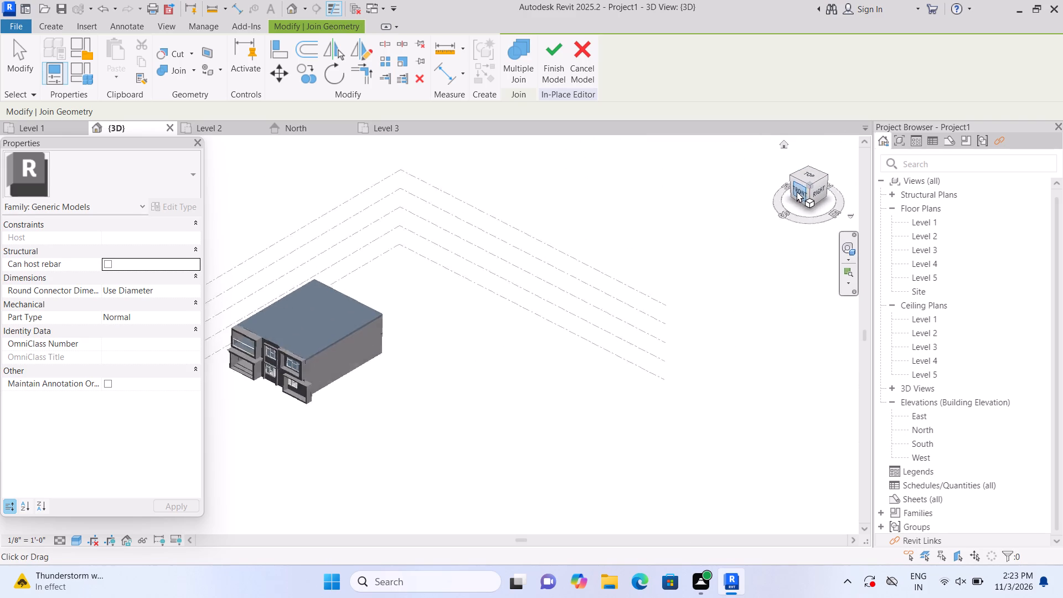
scroll(350, 357, up, 3)
scroll(275, 378, up, 8)
middle_drag(335, 342, 414, 344)
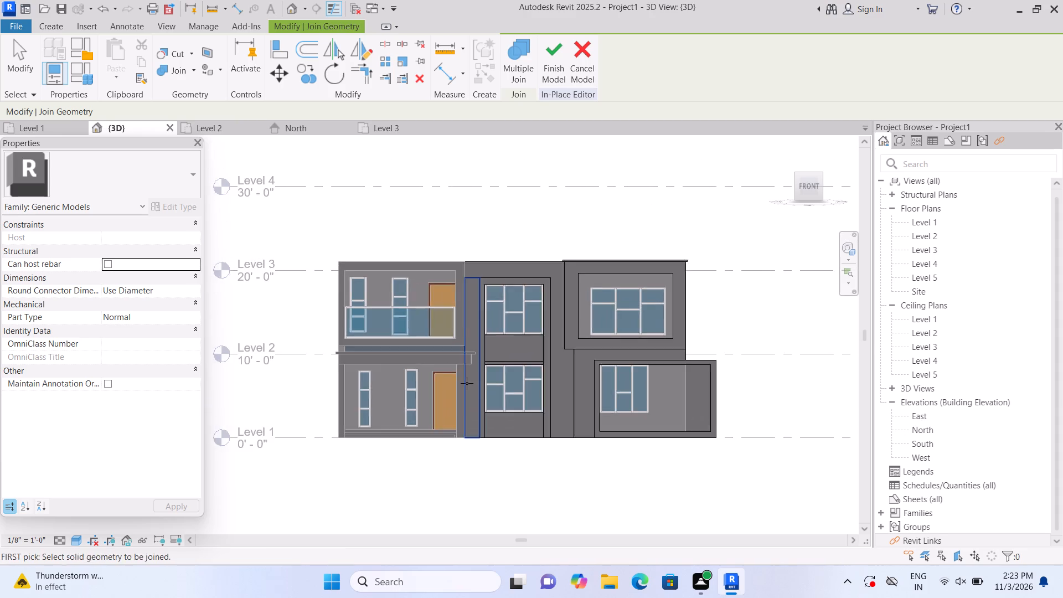
scroll(468, 383, up, 2)
middle_drag(471, 391, 656, 358)
scroll(570, 351, up, 1)
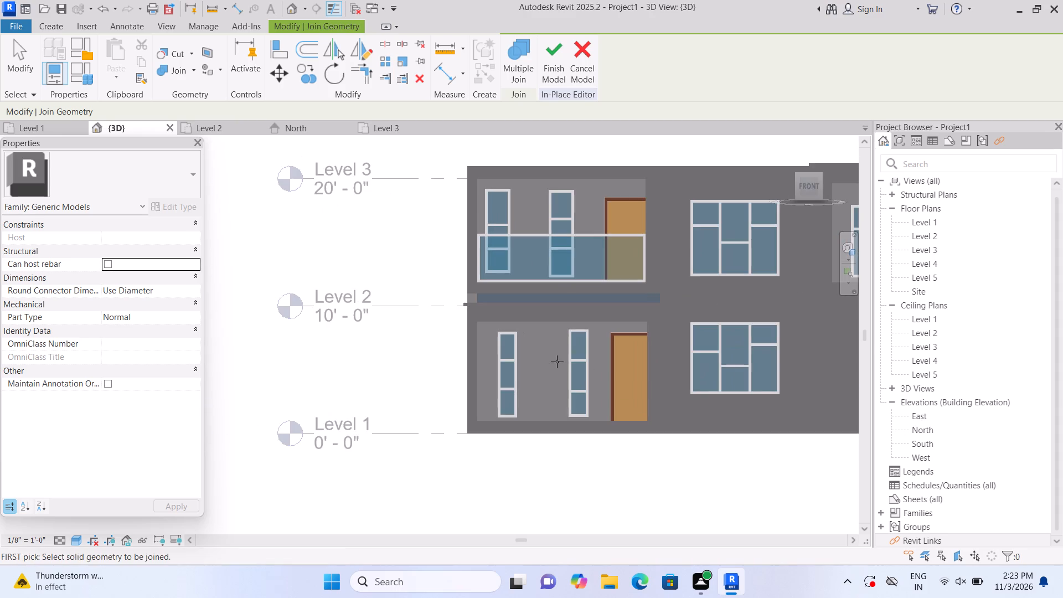
middle_drag(527, 368, 431, 389)
scroll(384, 373, up, 1)
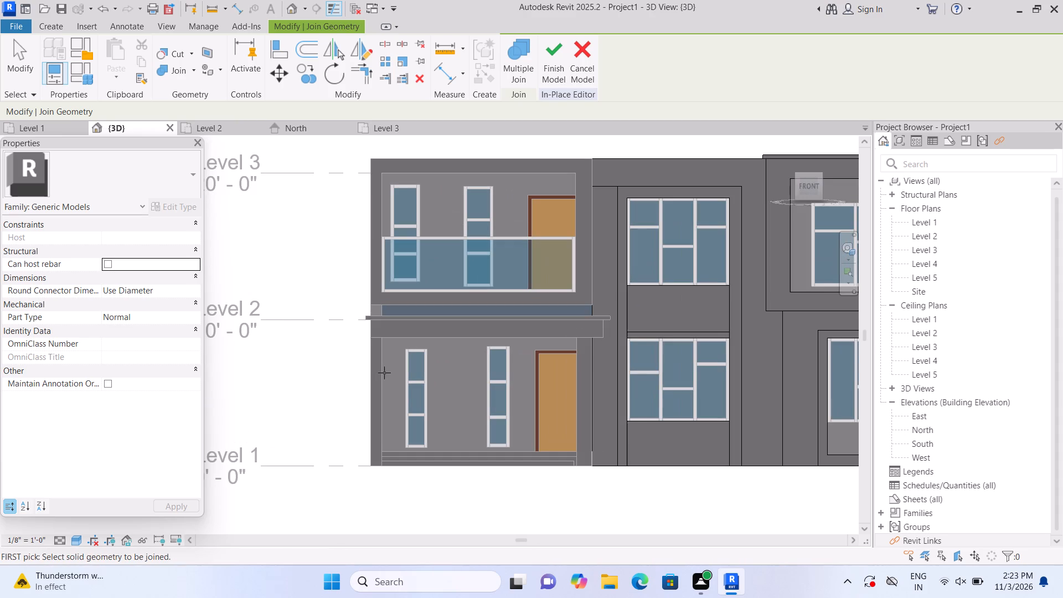
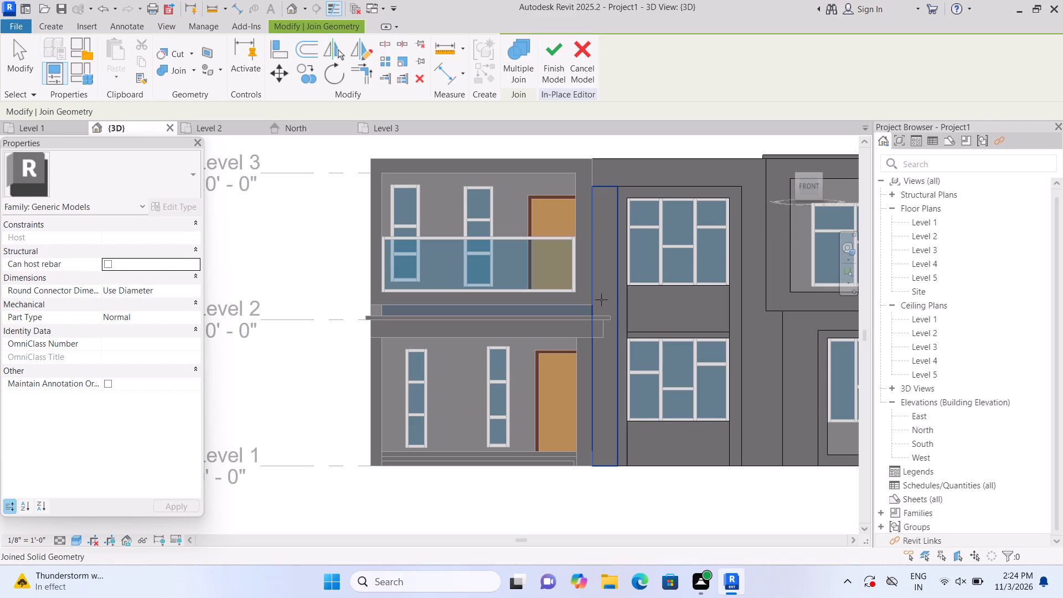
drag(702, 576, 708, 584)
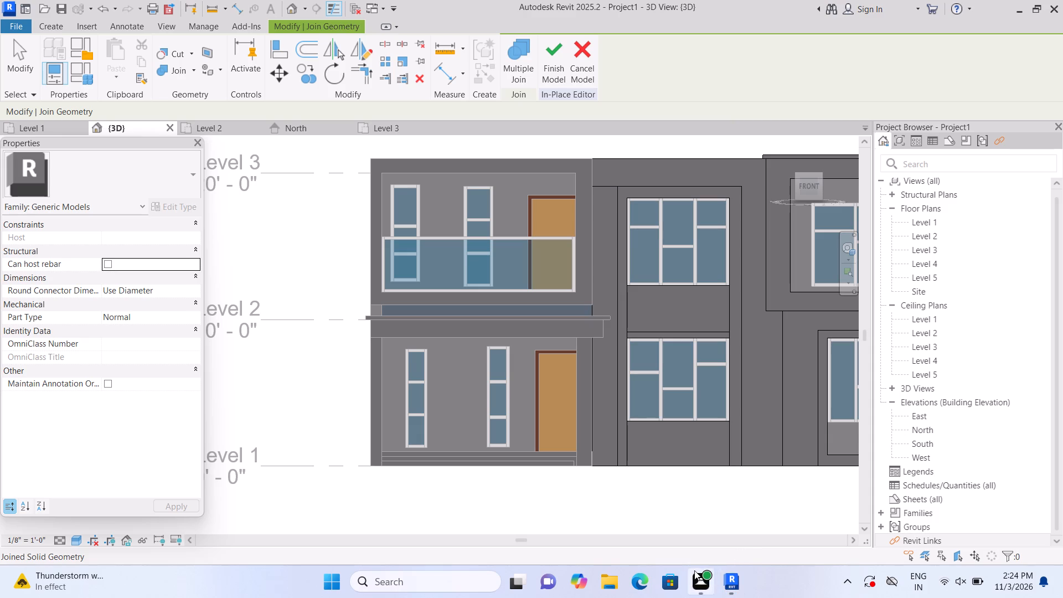
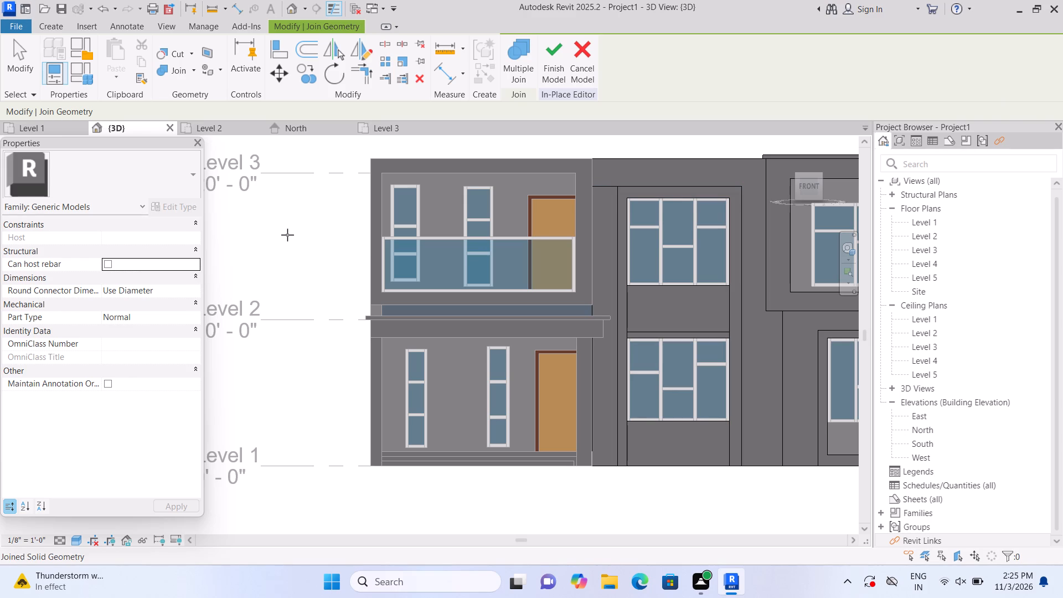
Join the vertical strip beside the central stacked windows to the horizontal band above it.
double_click(193, 66)
click(192, 65)
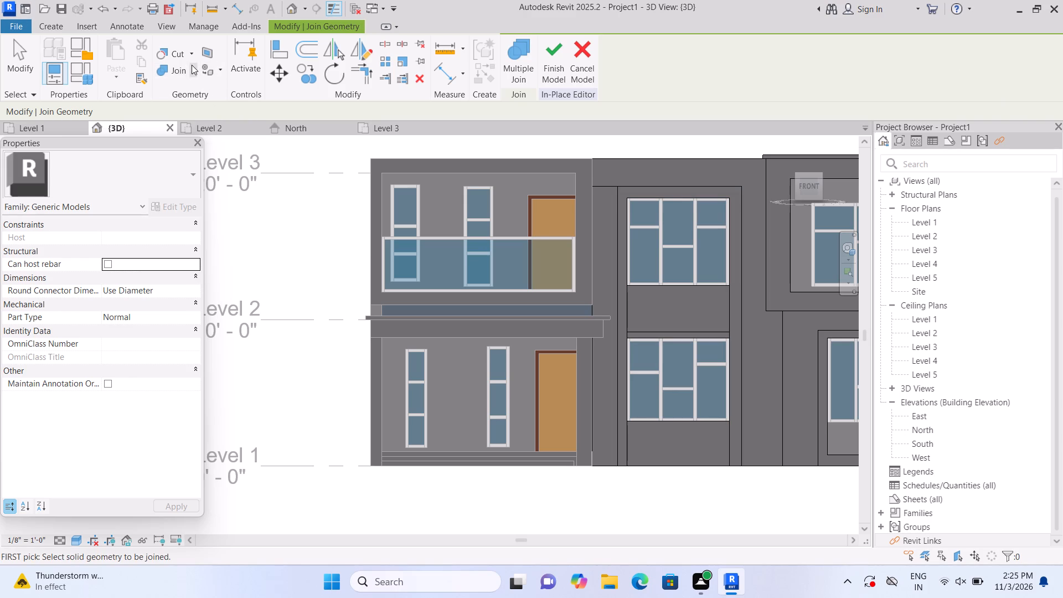
click(193, 86)
click(598, 218)
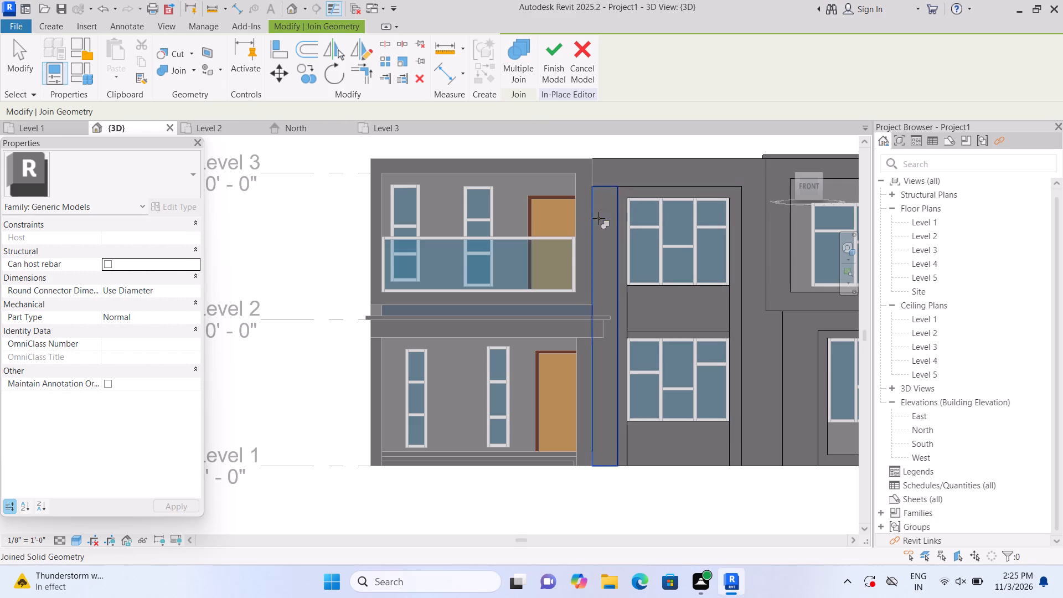
click(624, 170)
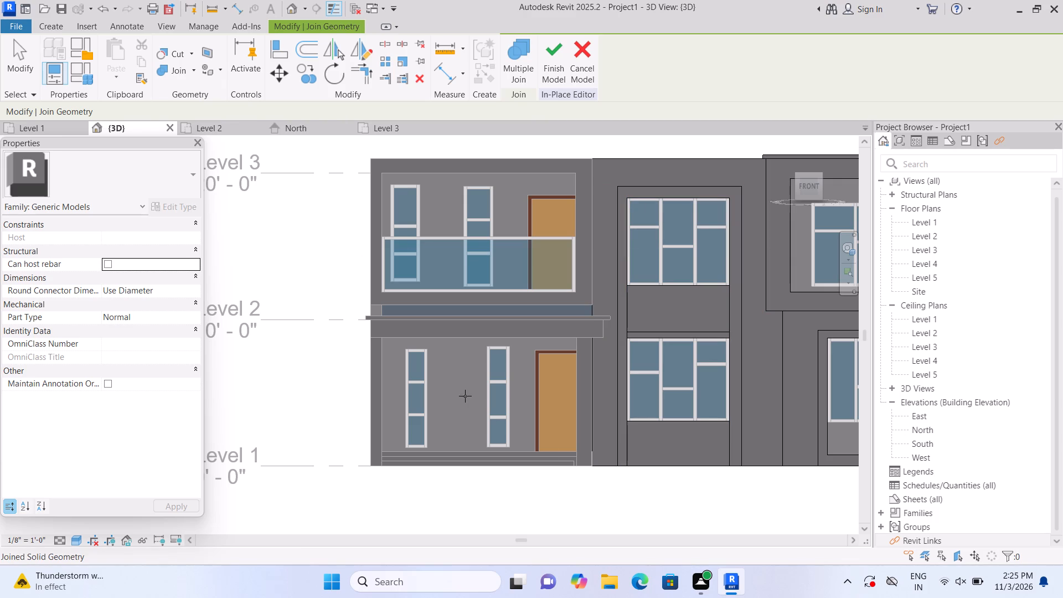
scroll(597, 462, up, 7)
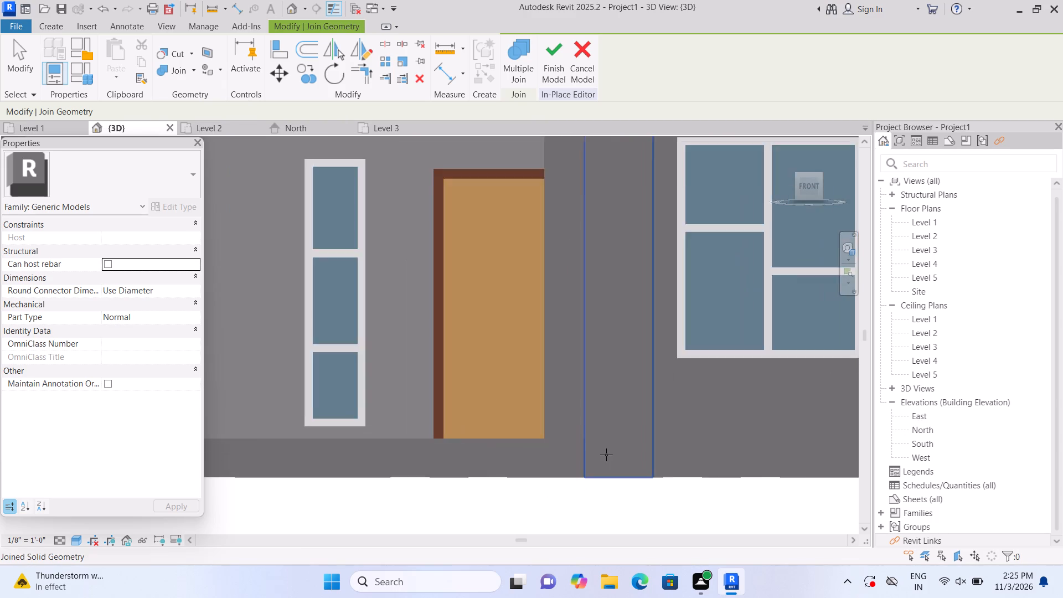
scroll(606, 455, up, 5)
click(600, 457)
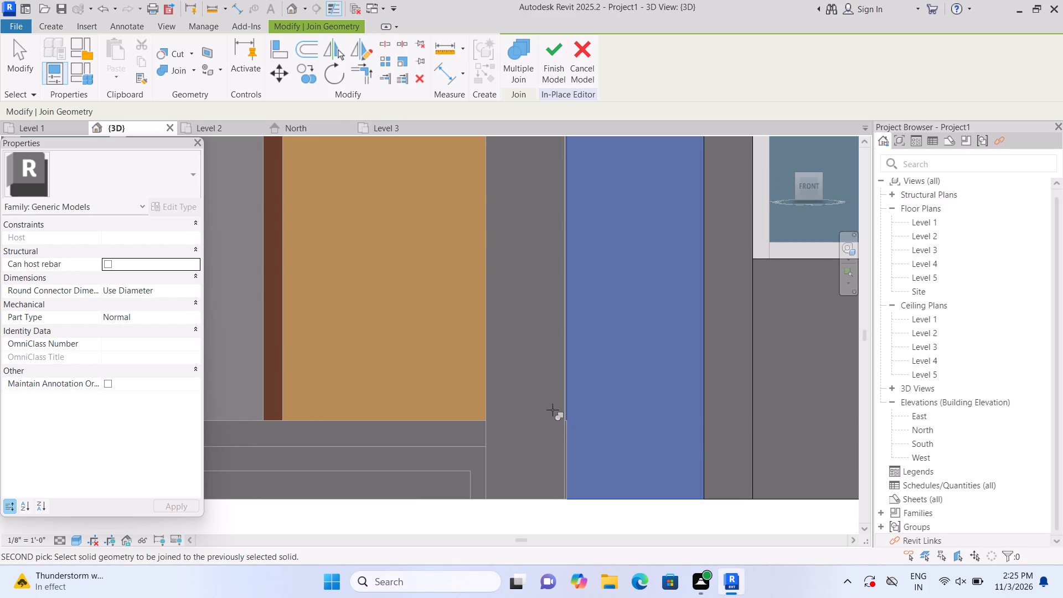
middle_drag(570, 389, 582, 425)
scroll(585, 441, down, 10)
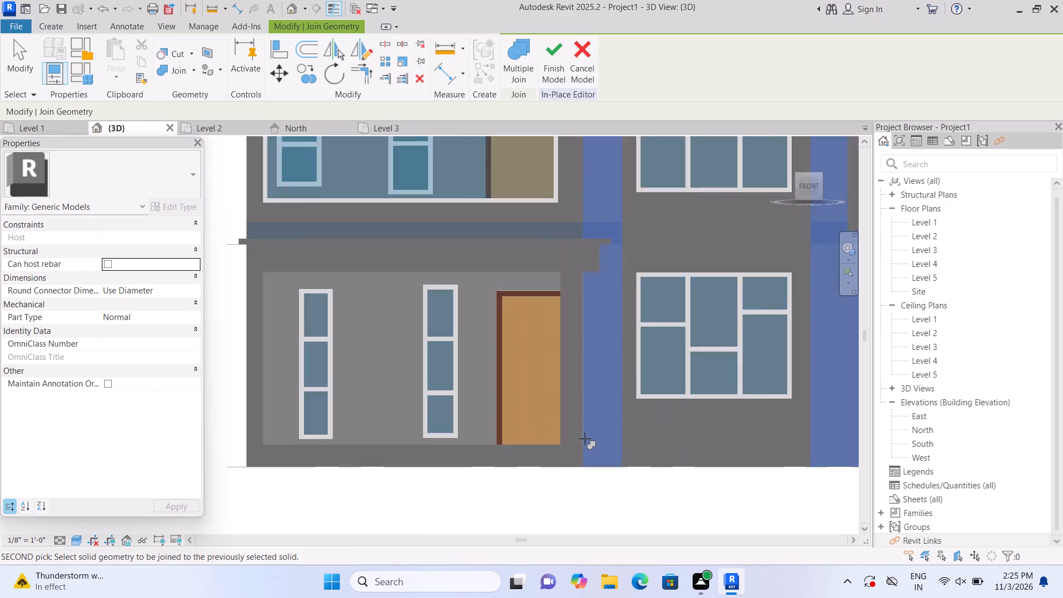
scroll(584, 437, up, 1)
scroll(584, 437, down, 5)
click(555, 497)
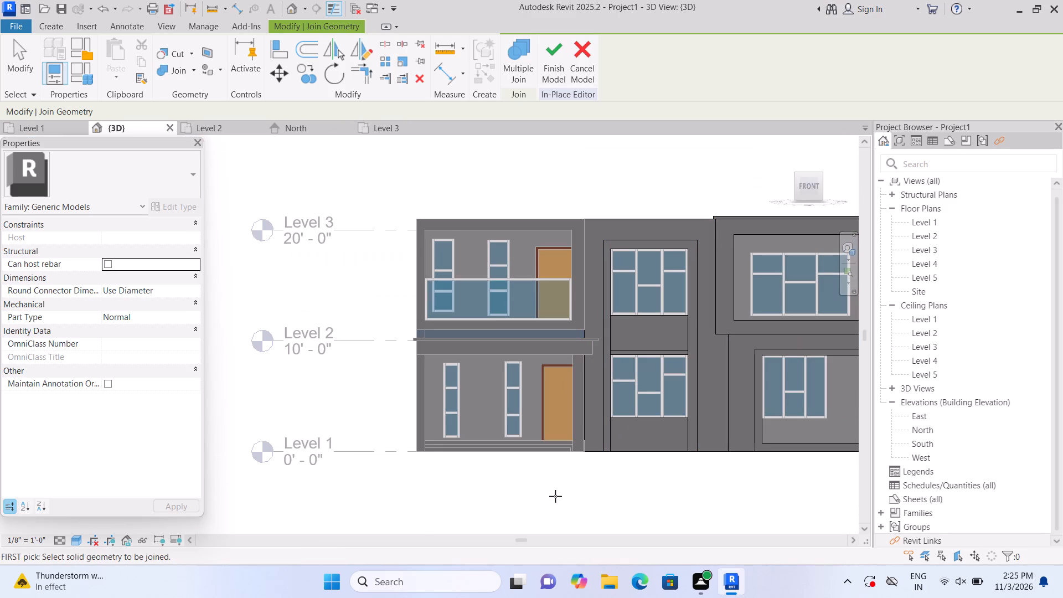
Extrude a 2" deep strip, about 9 1/2" high, across the top of the upper balcony recess, using the recessed wall as work plane.
middle_drag(544, 467, 607, 491)
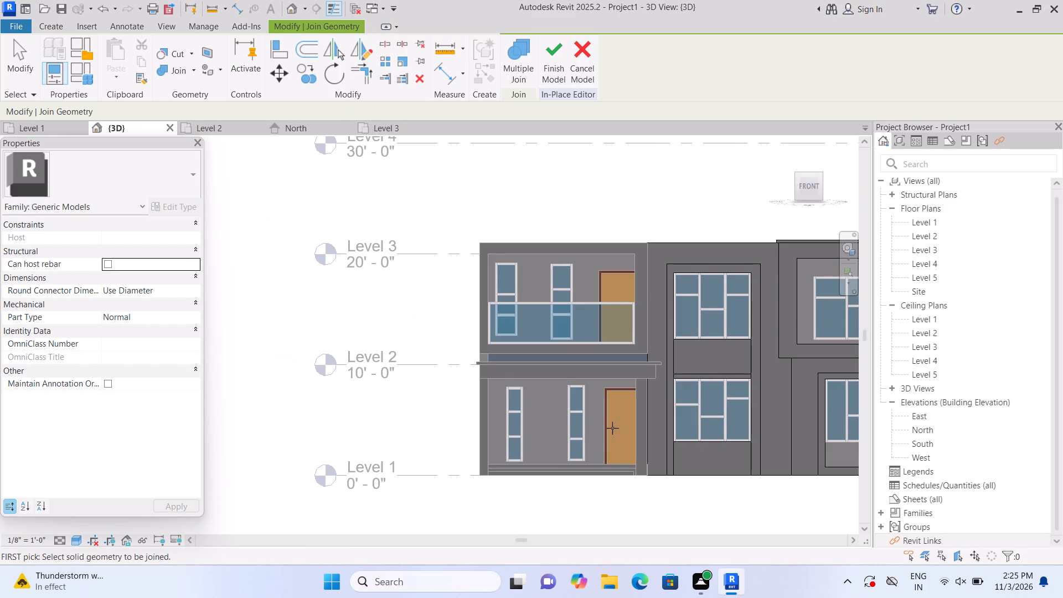
middle_drag(613, 429, 620, 475)
scroll(622, 452, up, 1)
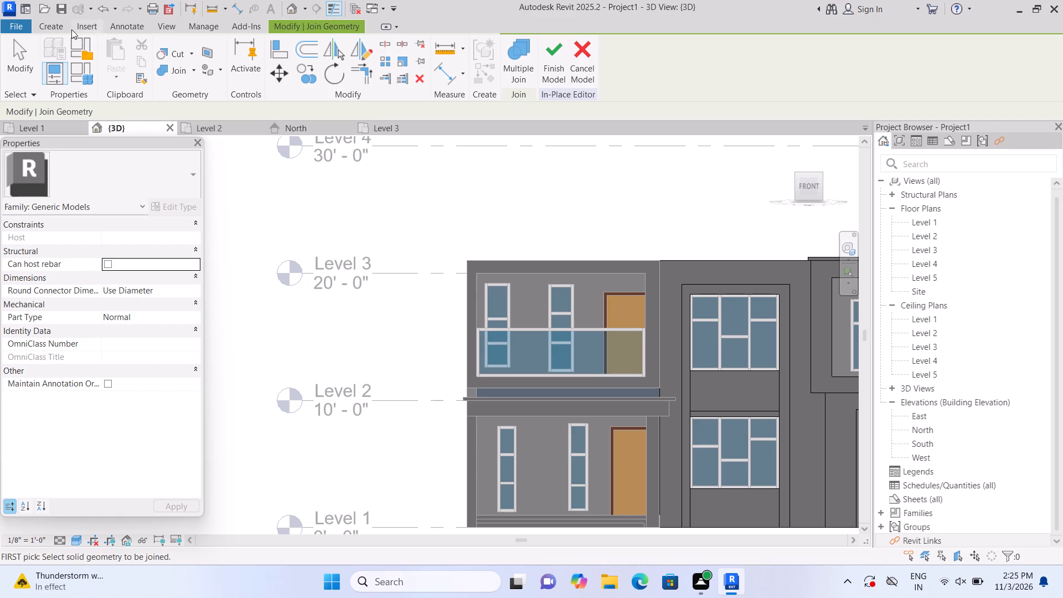
click(61, 25)
click(112, 63)
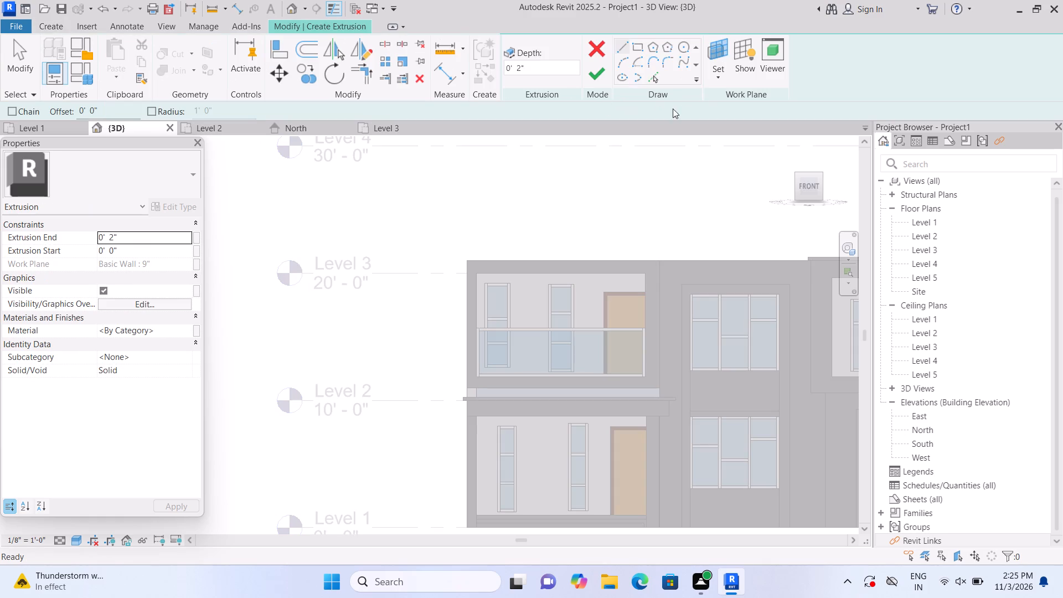
click(718, 81)
click(732, 131)
click(597, 283)
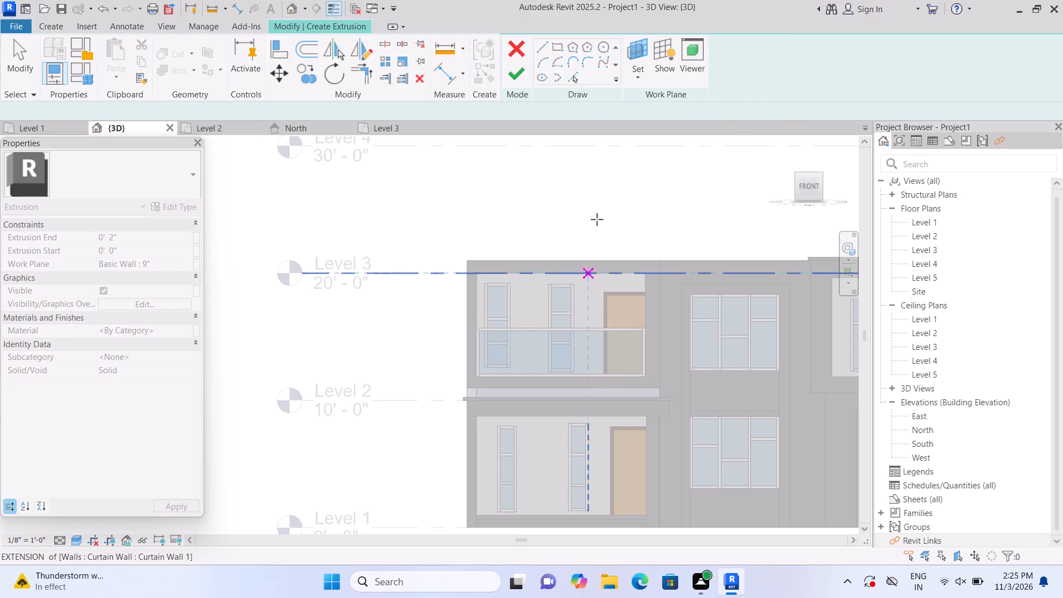
double_click(634, 43)
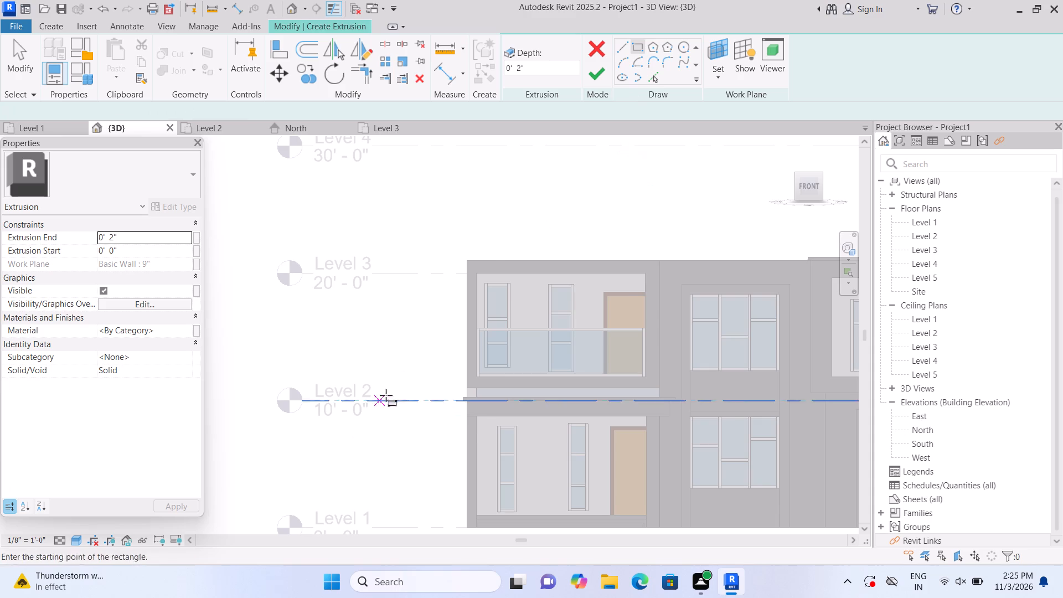
scroll(388, 395, up, 1)
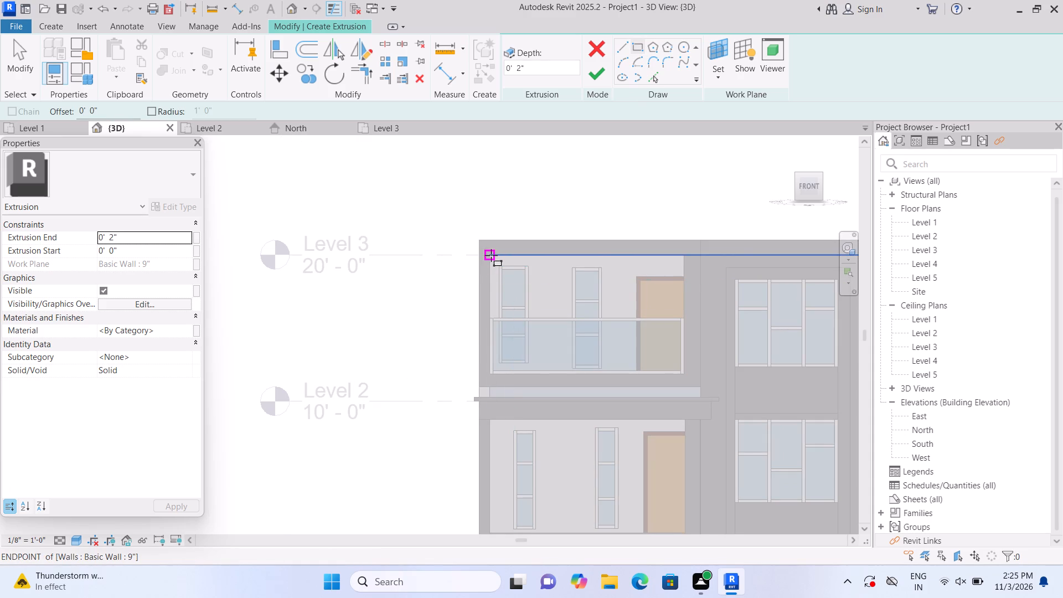
click(492, 256)
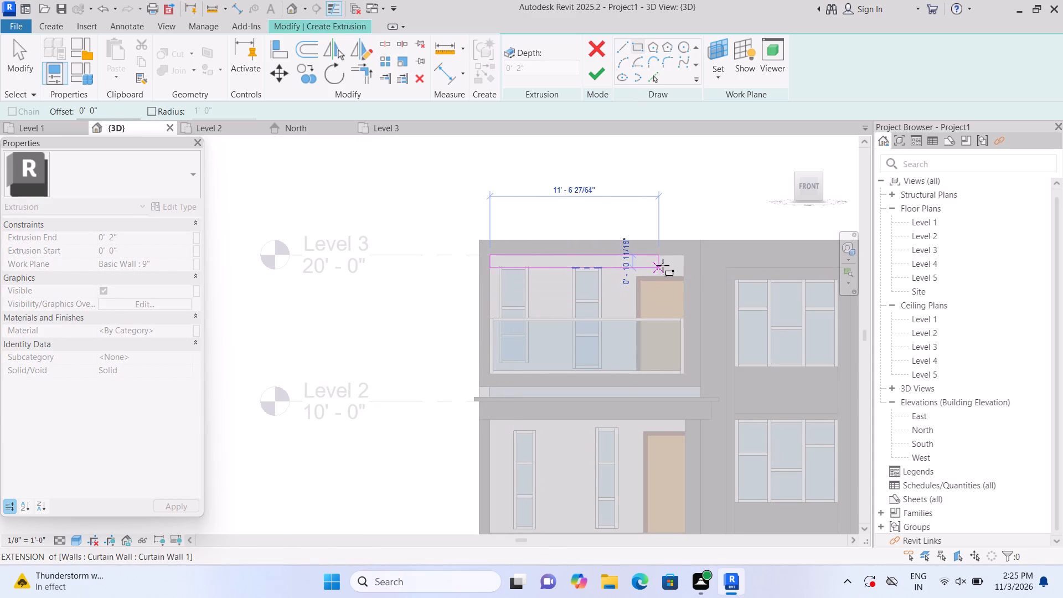
scroll(683, 274, up, 4)
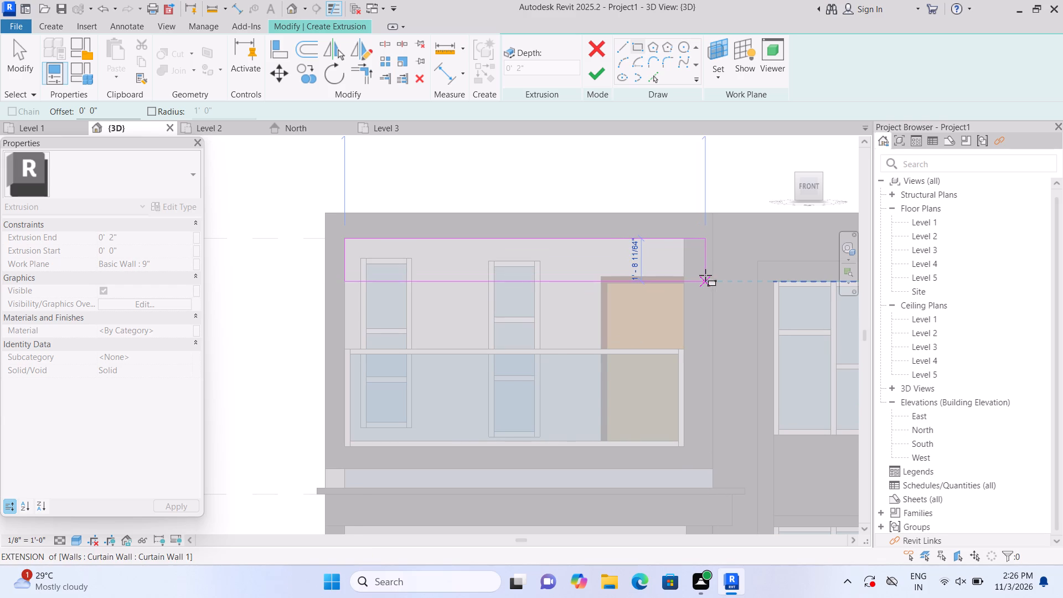
scroll(690, 265, up, 3)
middle_drag(700, 274, 776, 272)
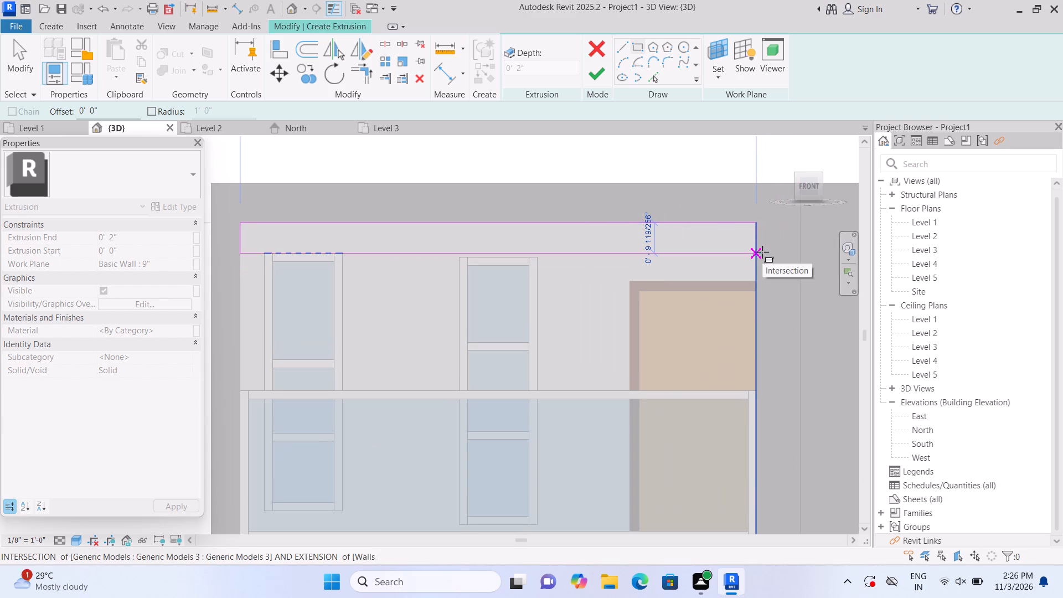
scroll(762, 252, up, 1)
middle_drag(776, 257, 844, 257)
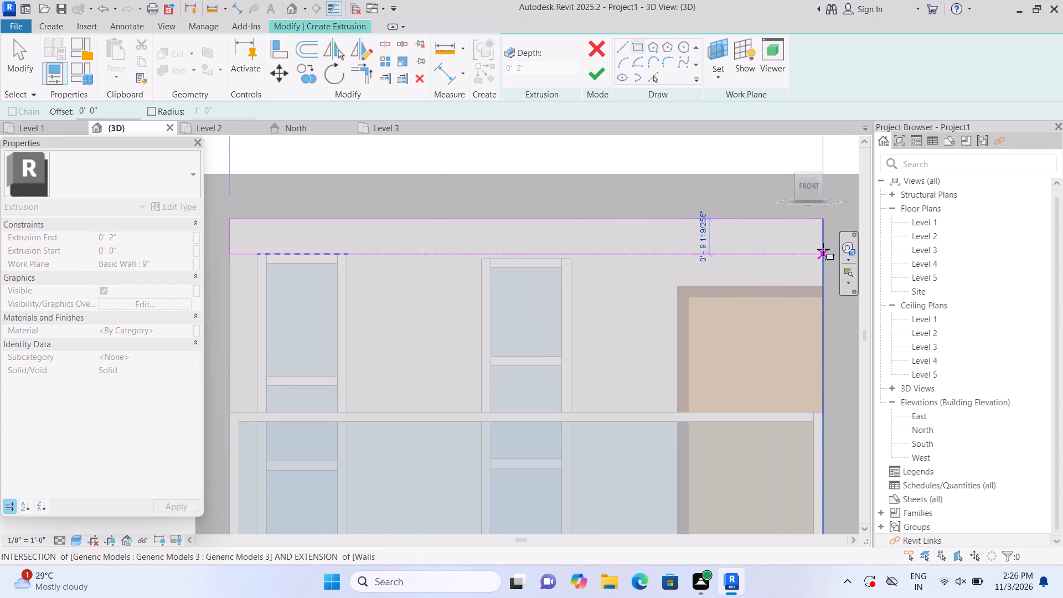
double_click(824, 250)
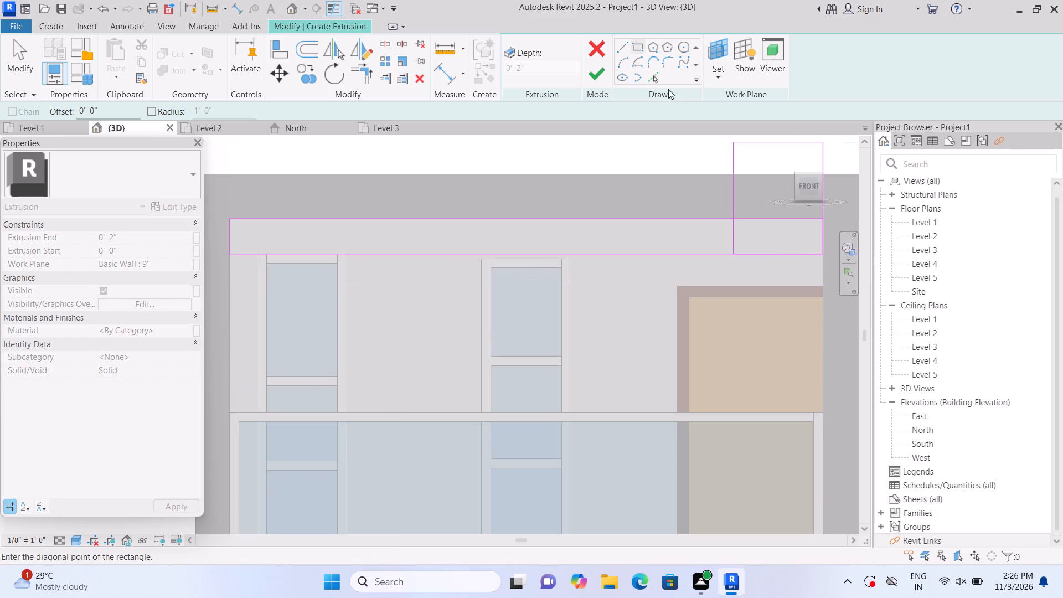
click(605, 67)
click(672, 162)
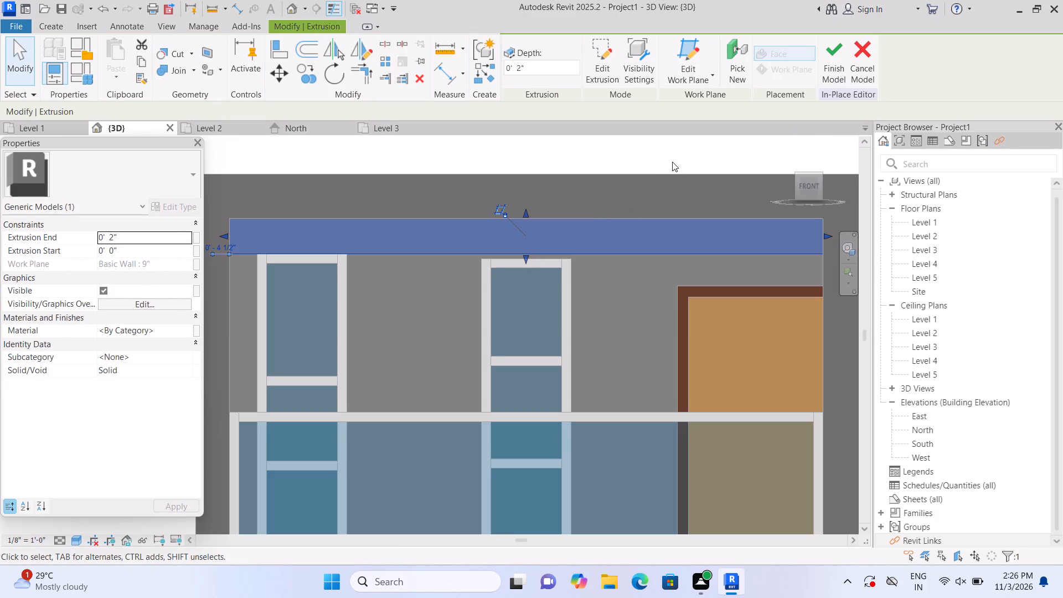
click(660, 215)
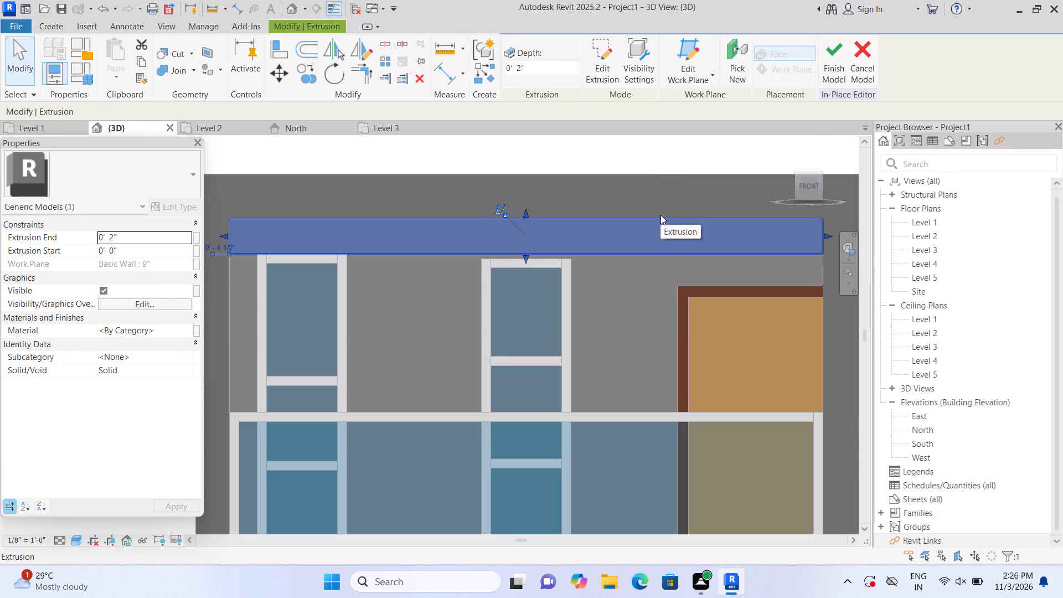
click(694, 155)
Extrude a 2" deep vertical strip, 7 1/2" wide and about 7'-4" high, on the recessed balcony wall between its left edge and first window.
scroll(682, 191, down, 1)
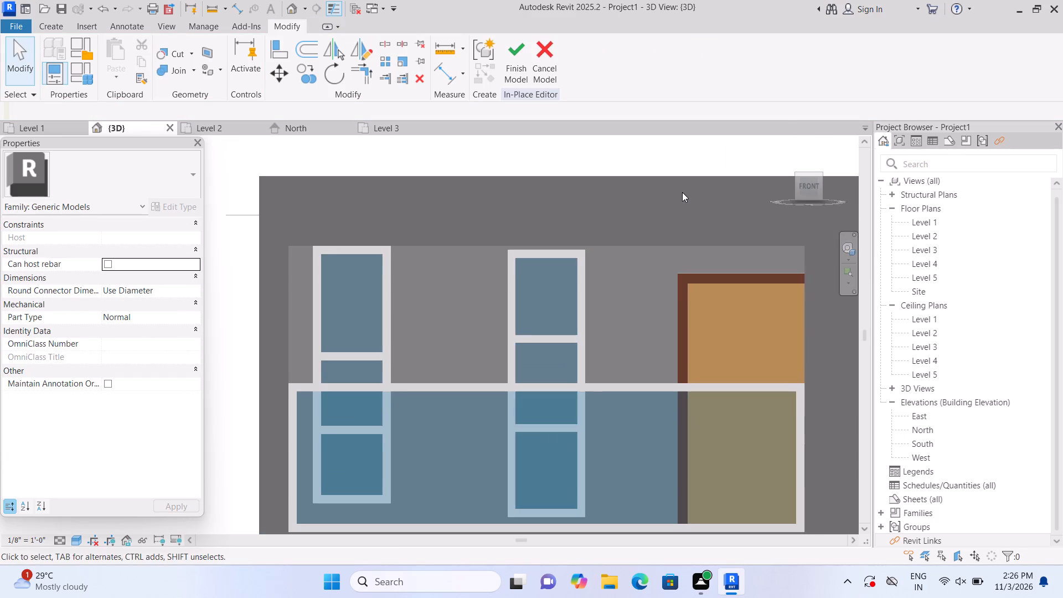
scroll(553, 298, up, 1)
scroll(502, 283, up, 4)
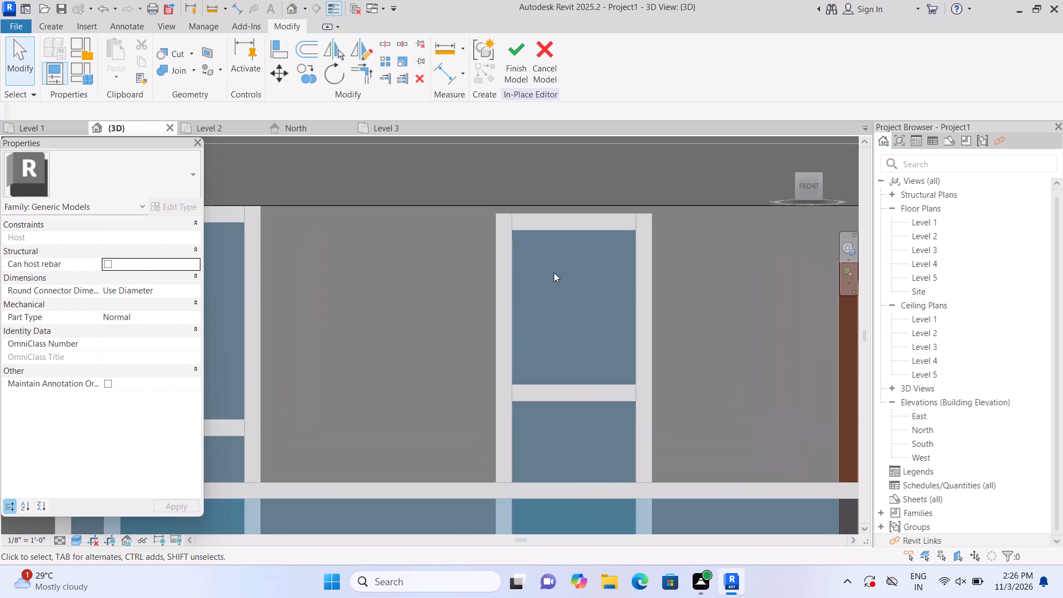
scroll(554, 272, up, 1)
scroll(556, 271, down, 6)
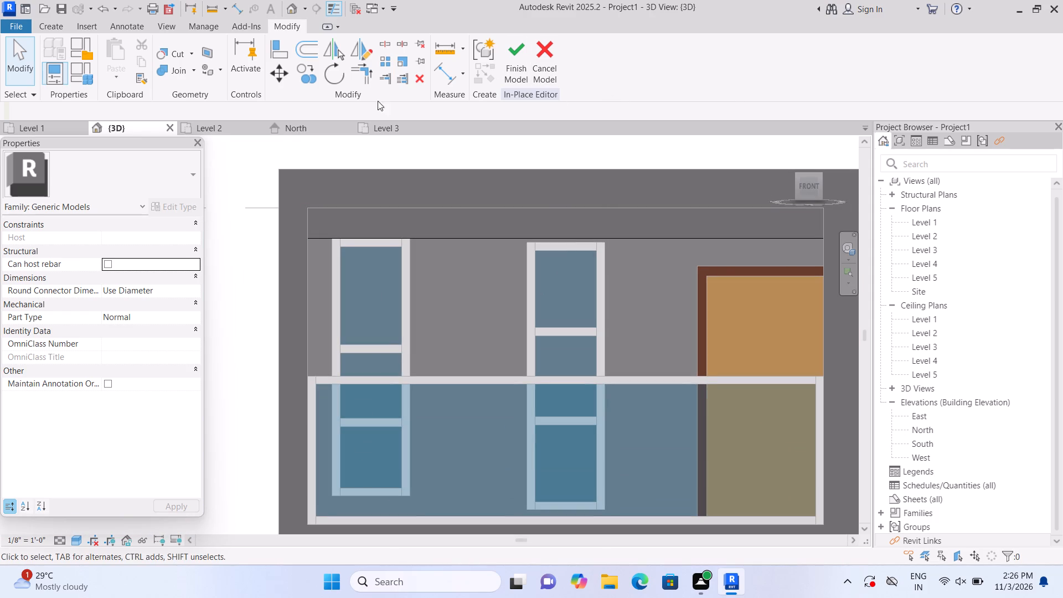
click(61, 23)
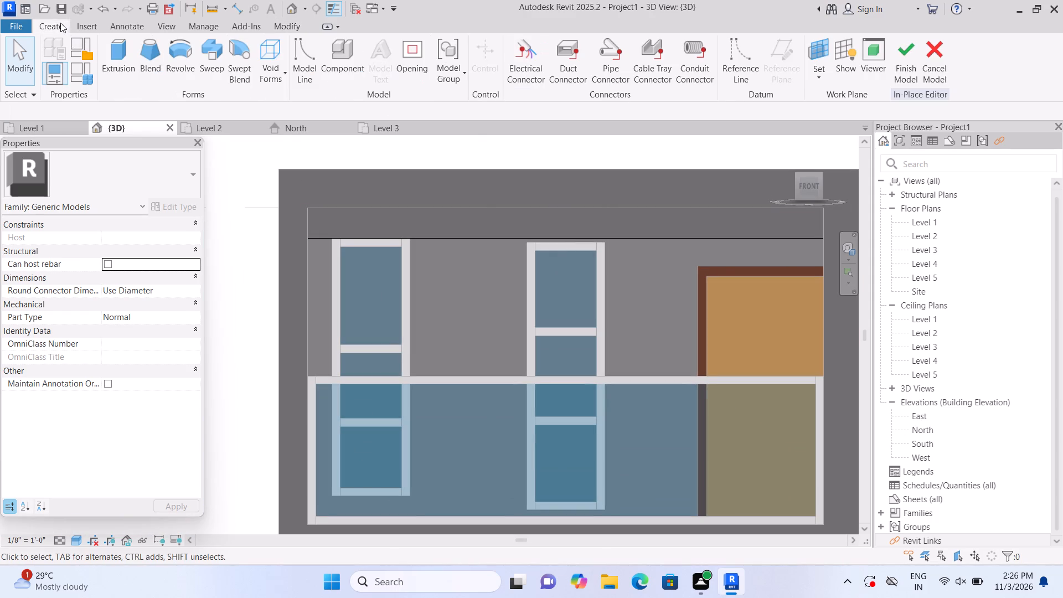
click(121, 56)
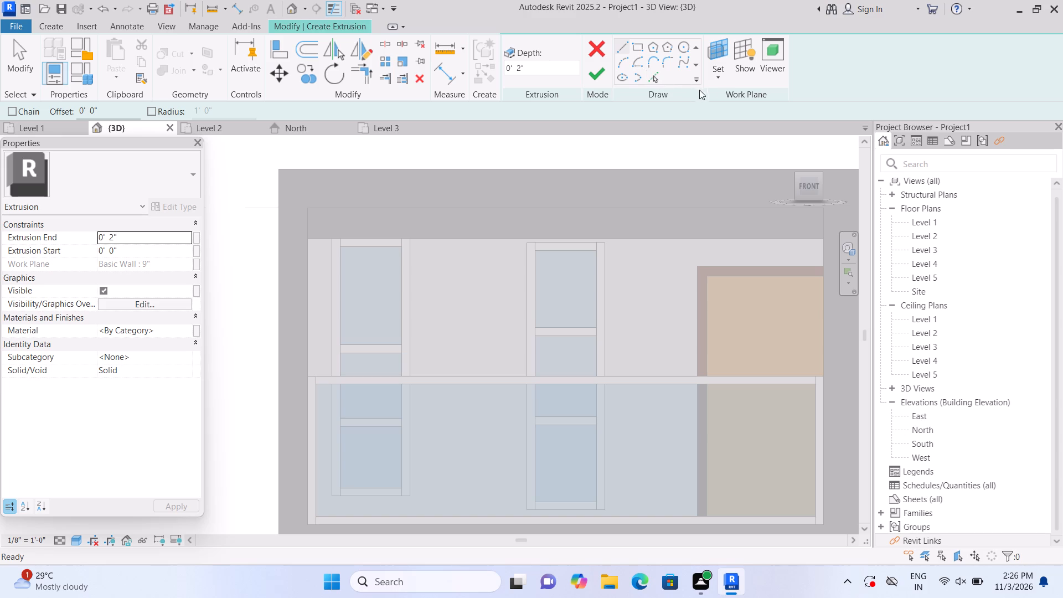
click(721, 83)
click(735, 134)
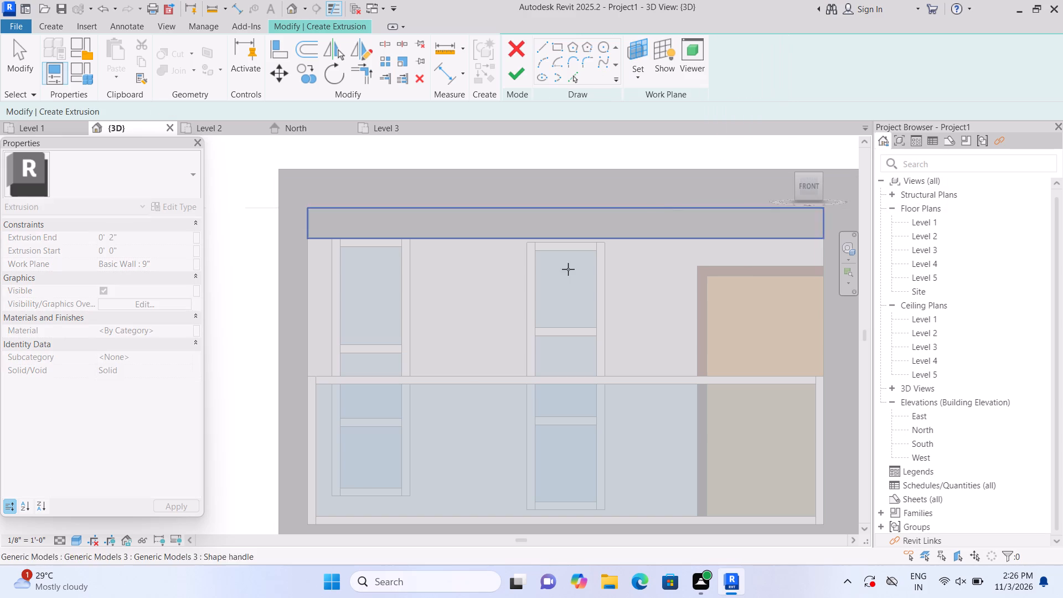
click(474, 336)
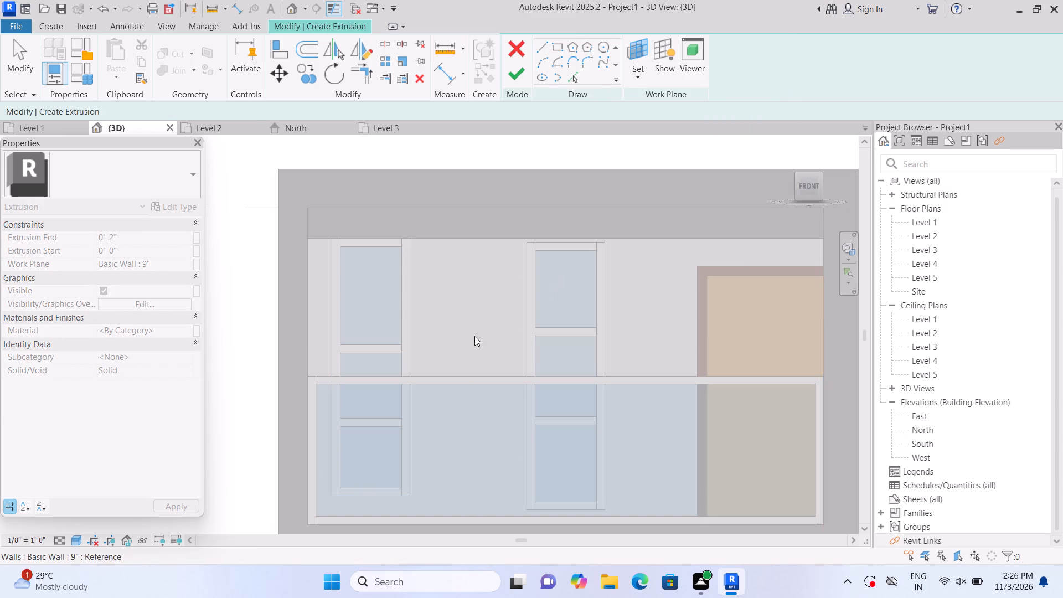
middle_drag(470, 321, 462, 246)
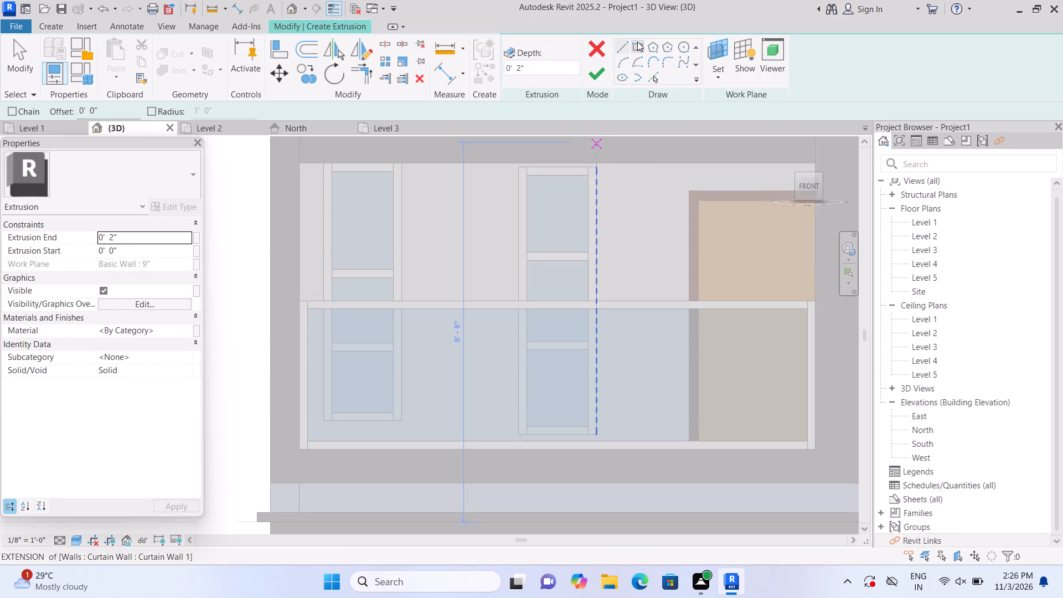
click(637, 42)
middle_drag(359, 254, 379, 311)
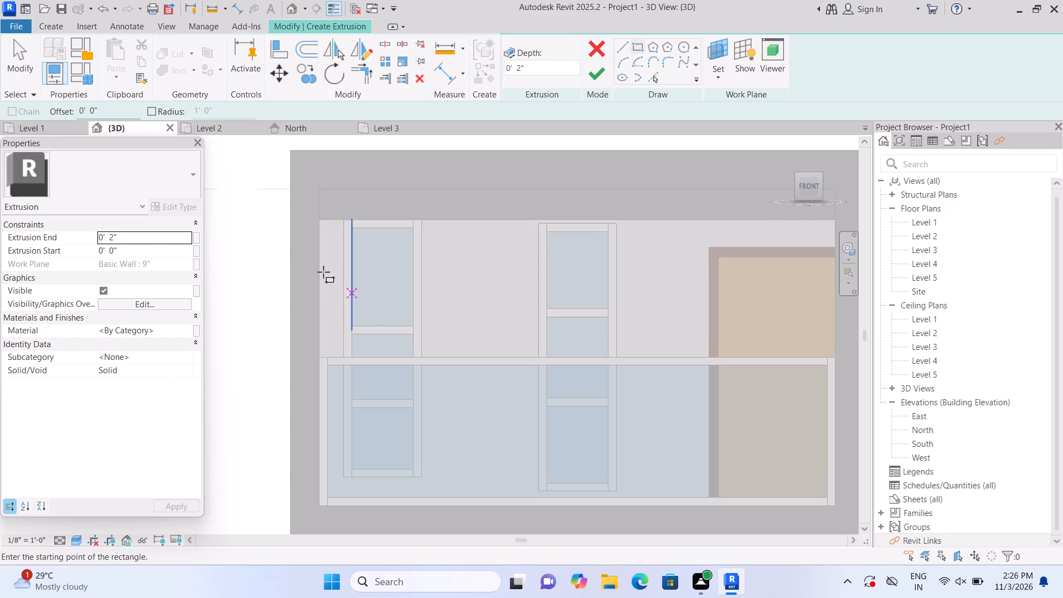
click(317, 221)
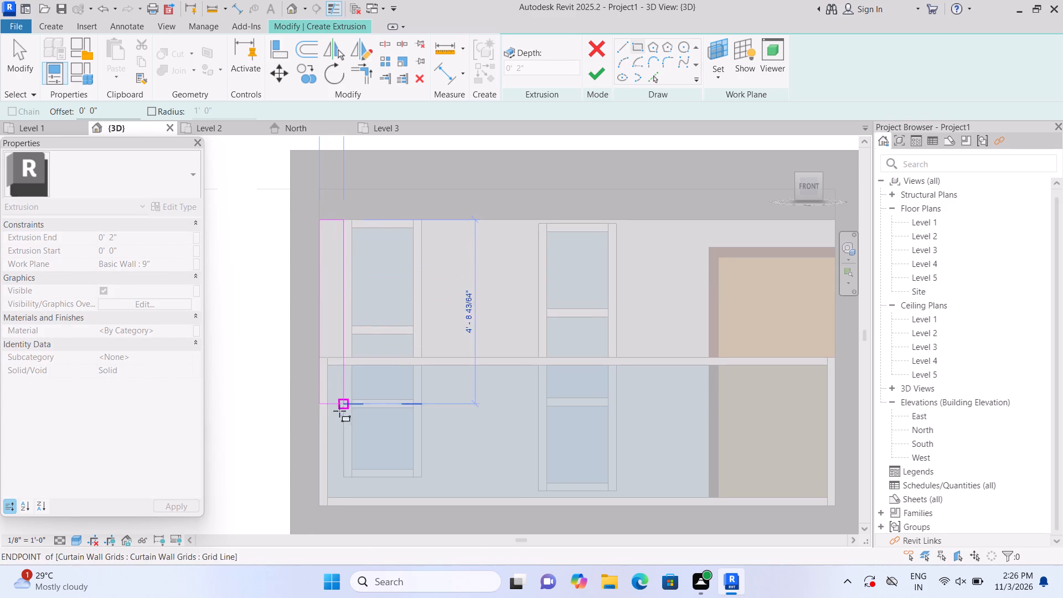
click(339, 506)
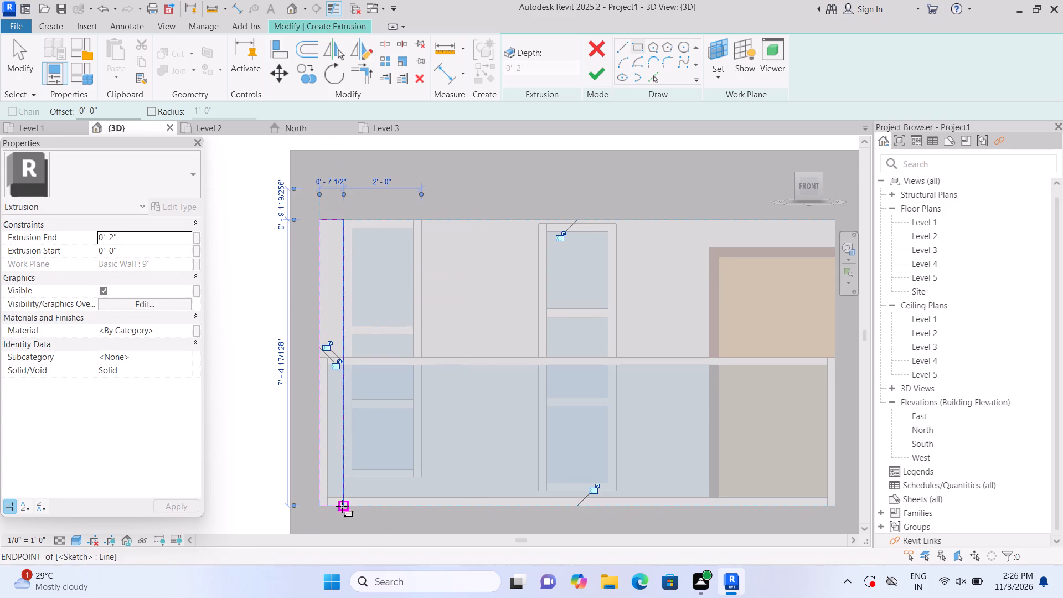
click(585, 79)
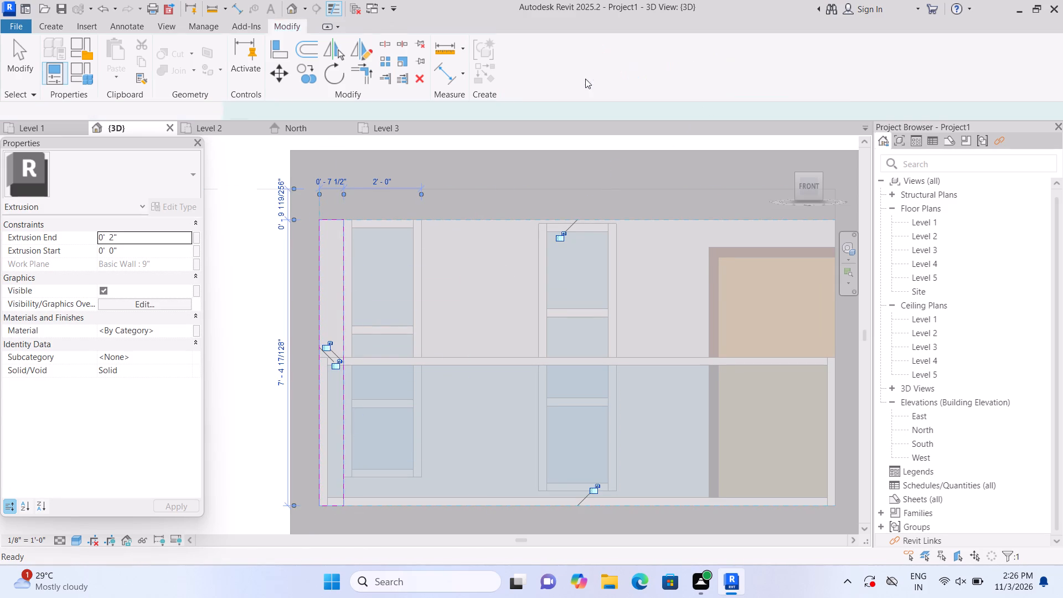
click(221, 284)
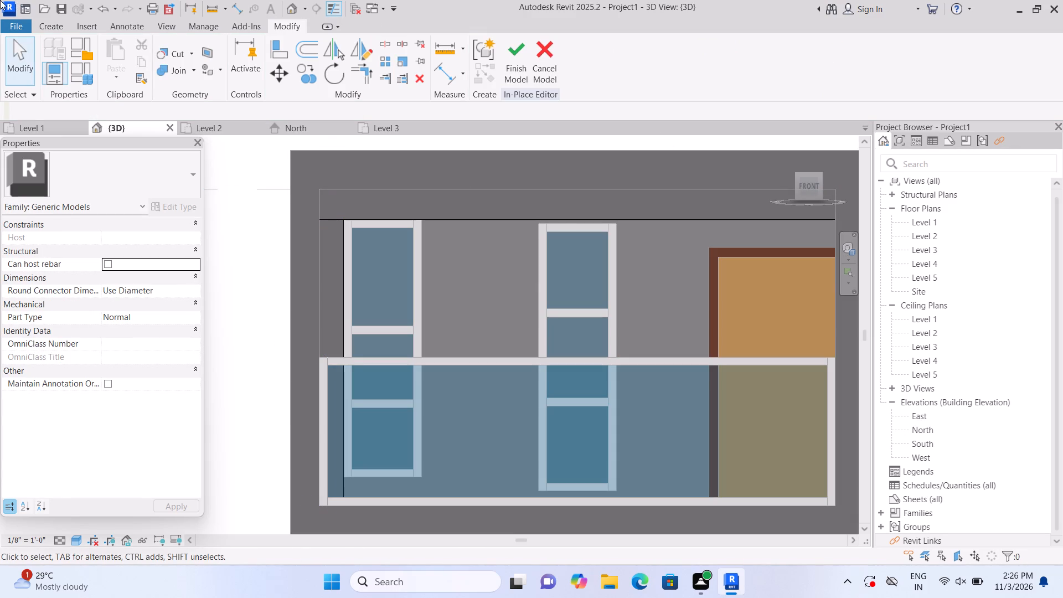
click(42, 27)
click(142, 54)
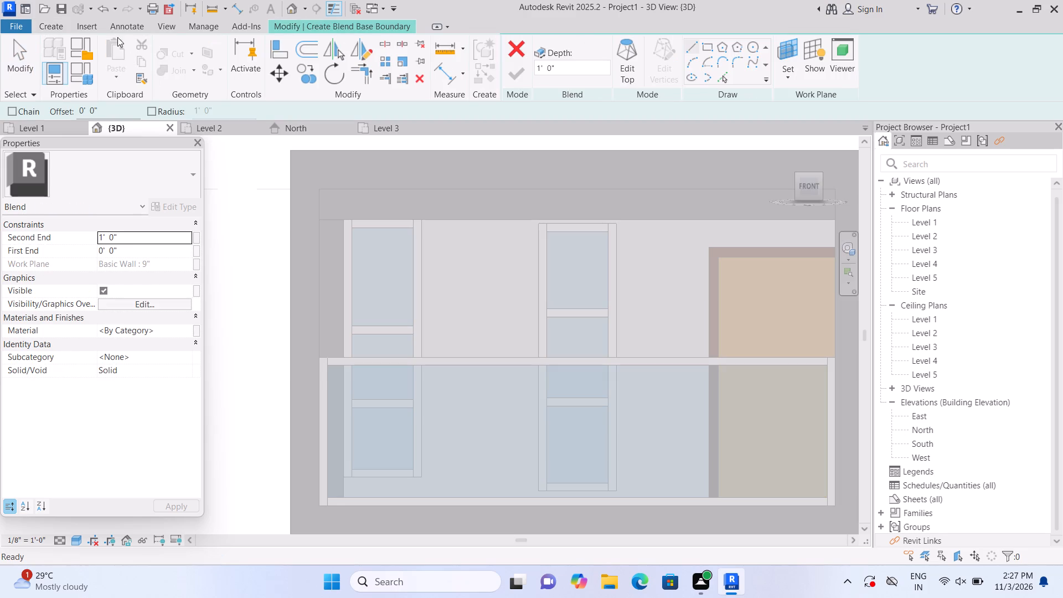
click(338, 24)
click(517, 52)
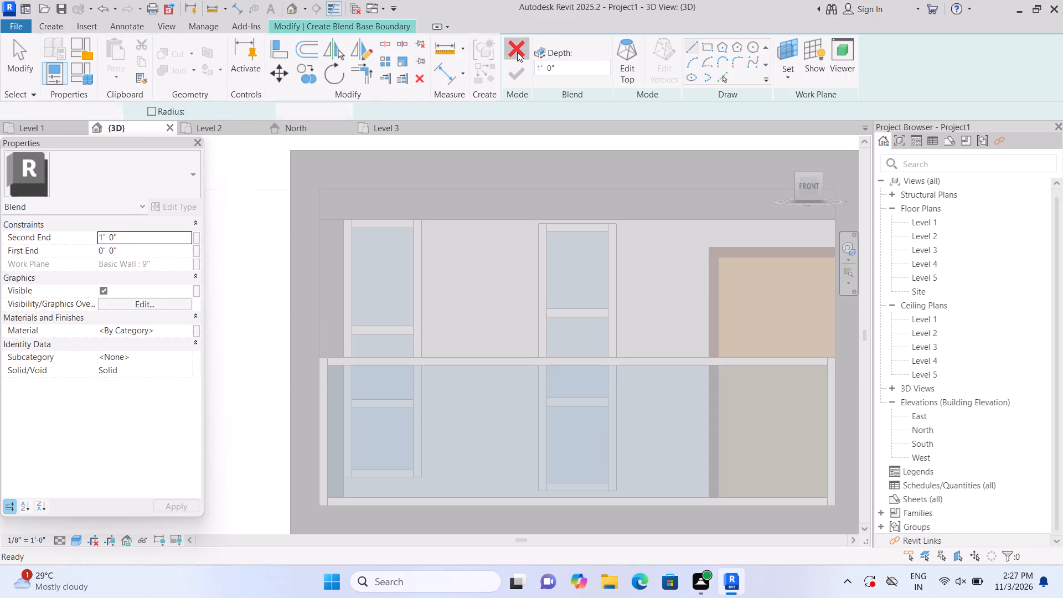
Extrude a 2" deep panel, about 7'-4" high, filling the recessed balcony wall between the two tall windows.
click(60, 27)
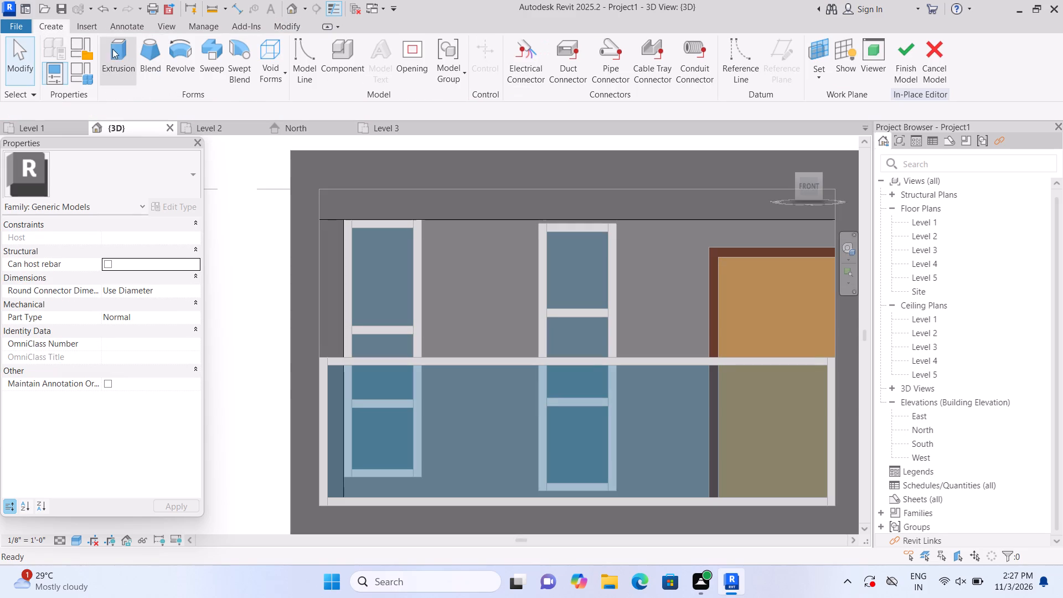
click(122, 54)
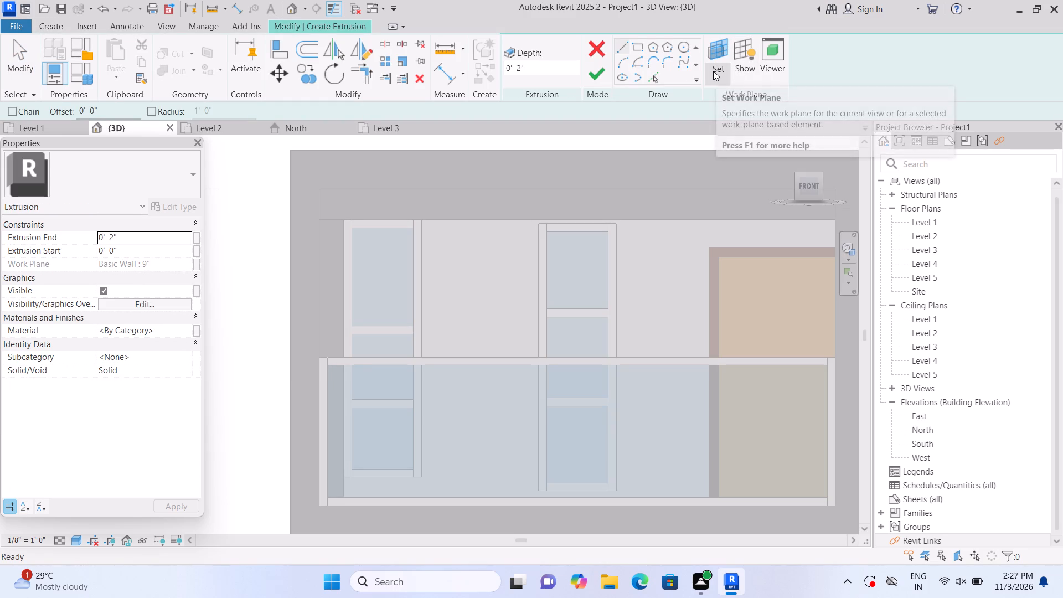
click(713, 71)
click(728, 132)
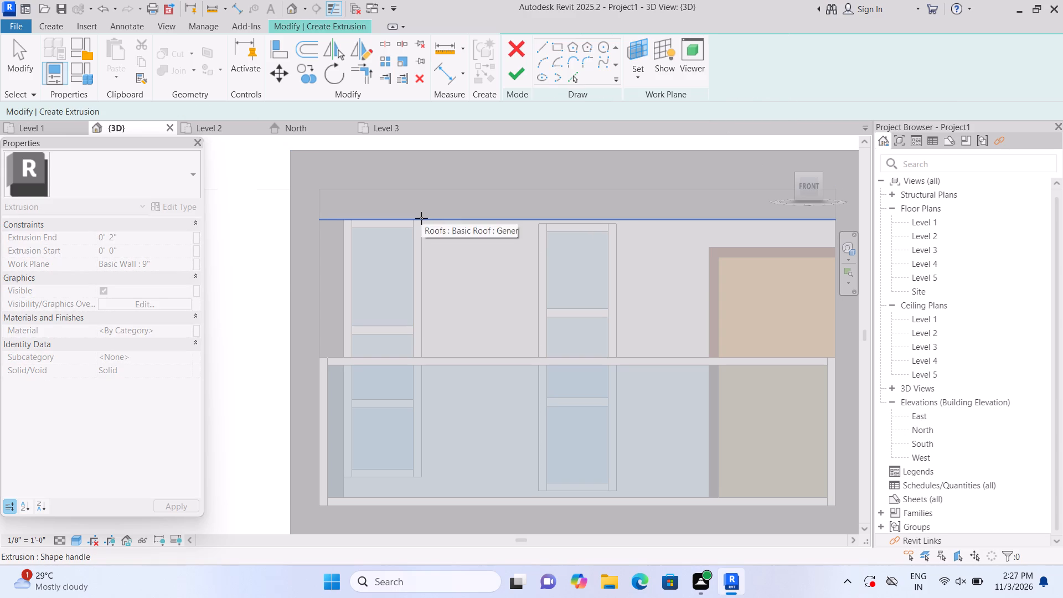
click(553, 48)
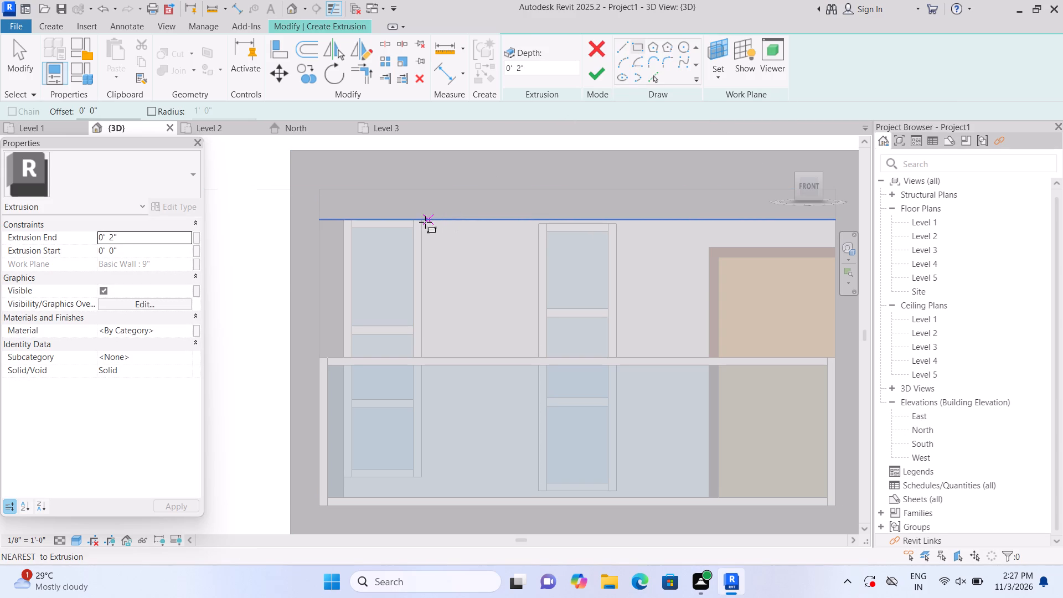
click(421, 222)
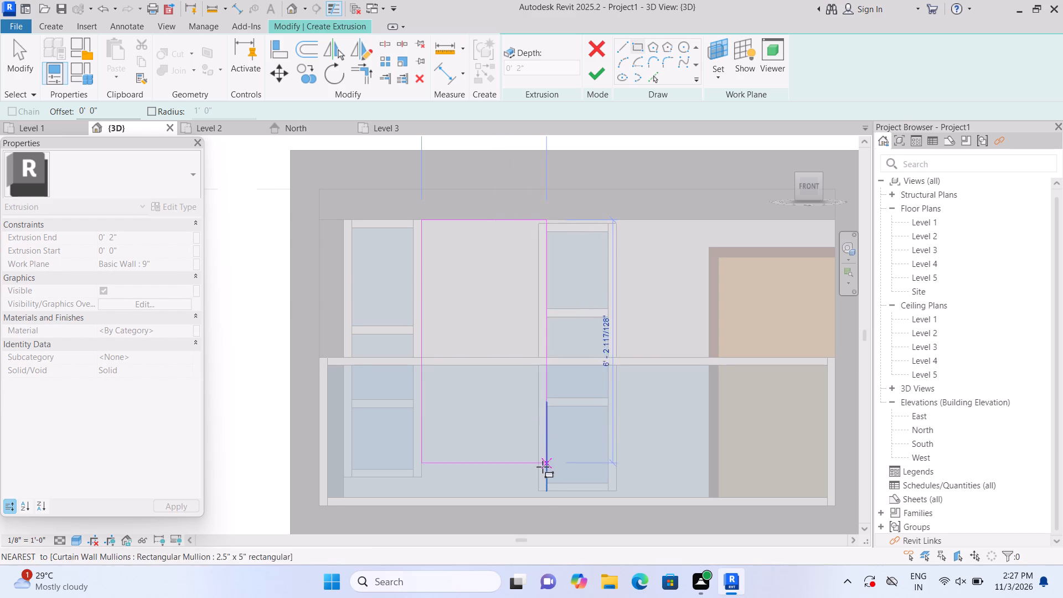
double_click(539, 508)
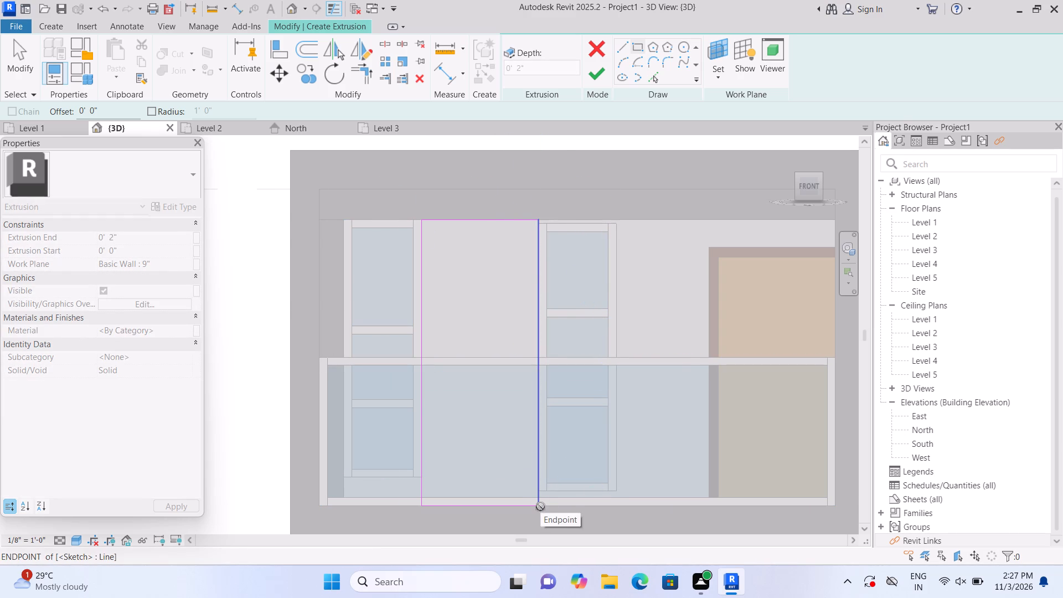
click(597, 69)
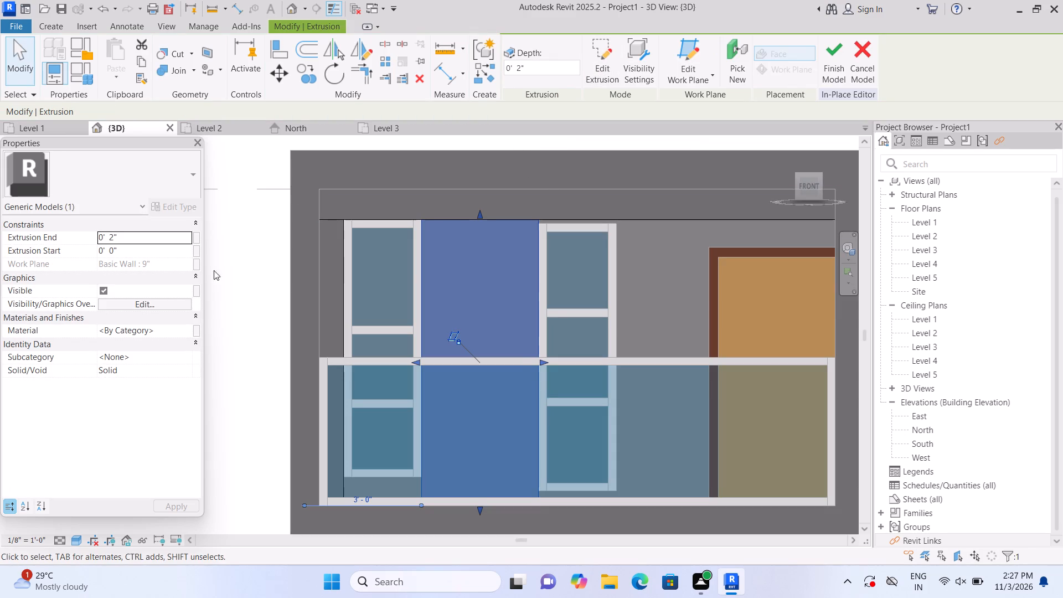
click(245, 291)
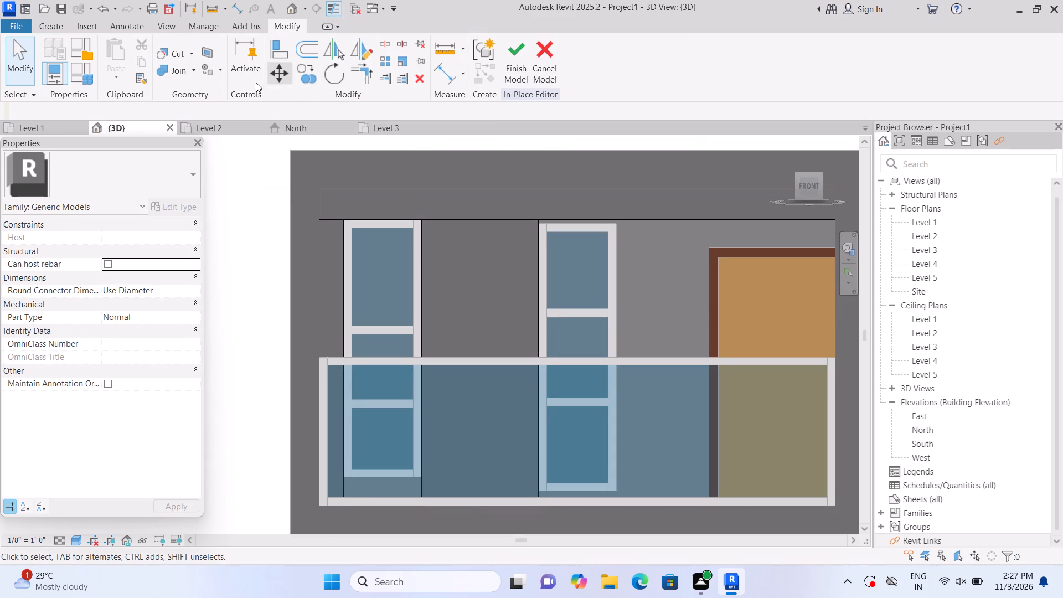
Extrude a 2" deep panel, about 2'-4 1/2" wide and 7'-3" high, between the second window and door, using the recessed wall as work plane.
click(66, 23)
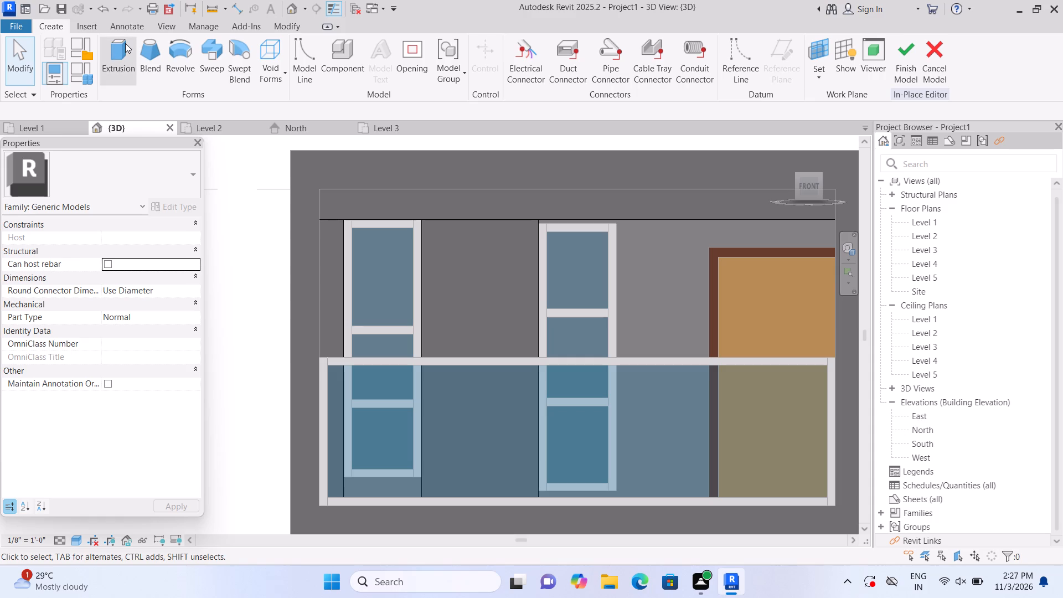
click(126, 43)
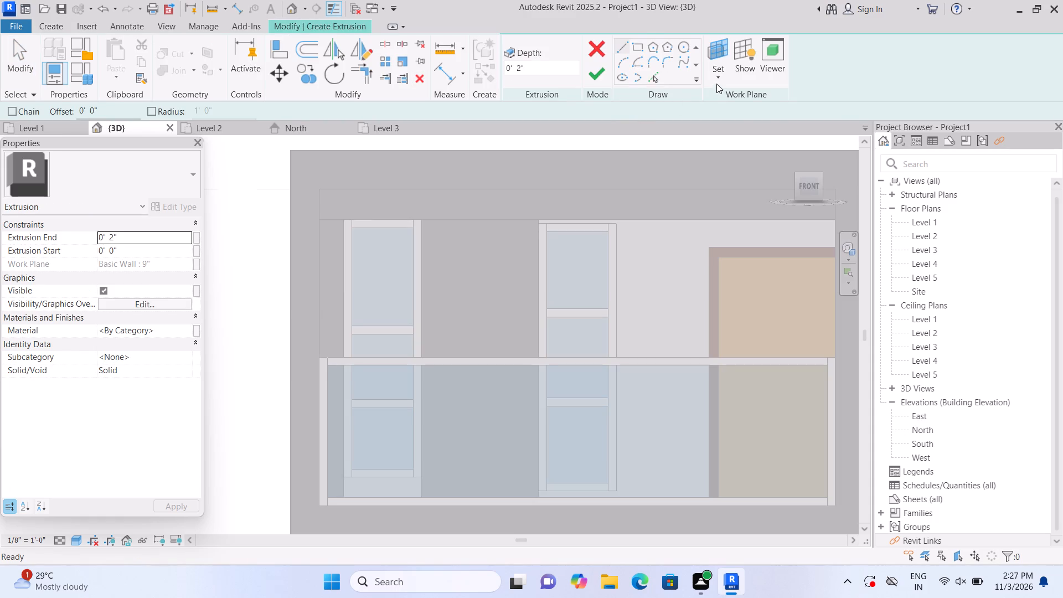
click(720, 78)
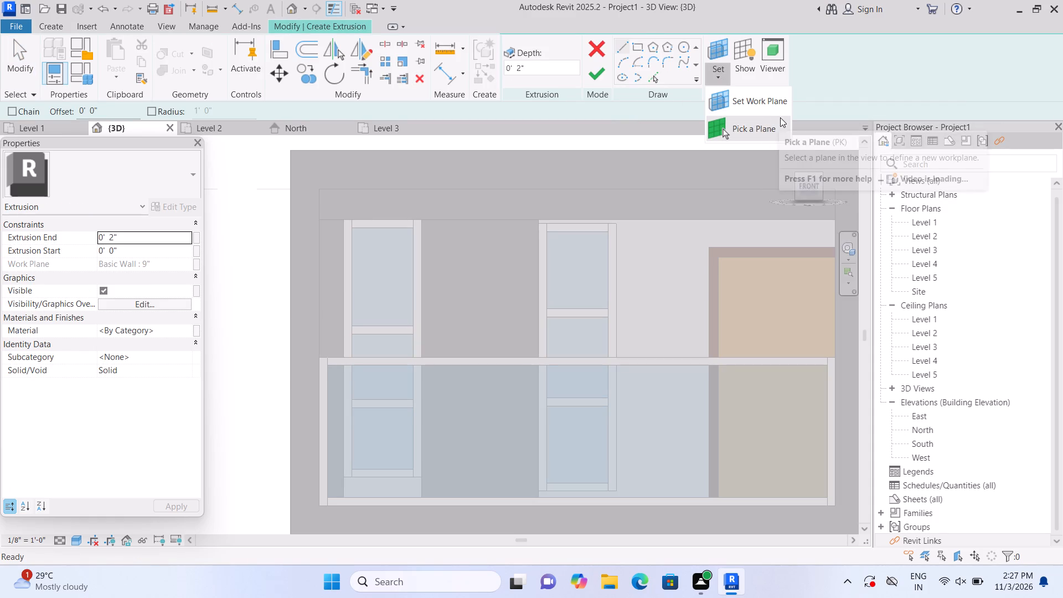
click(751, 140)
click(627, 285)
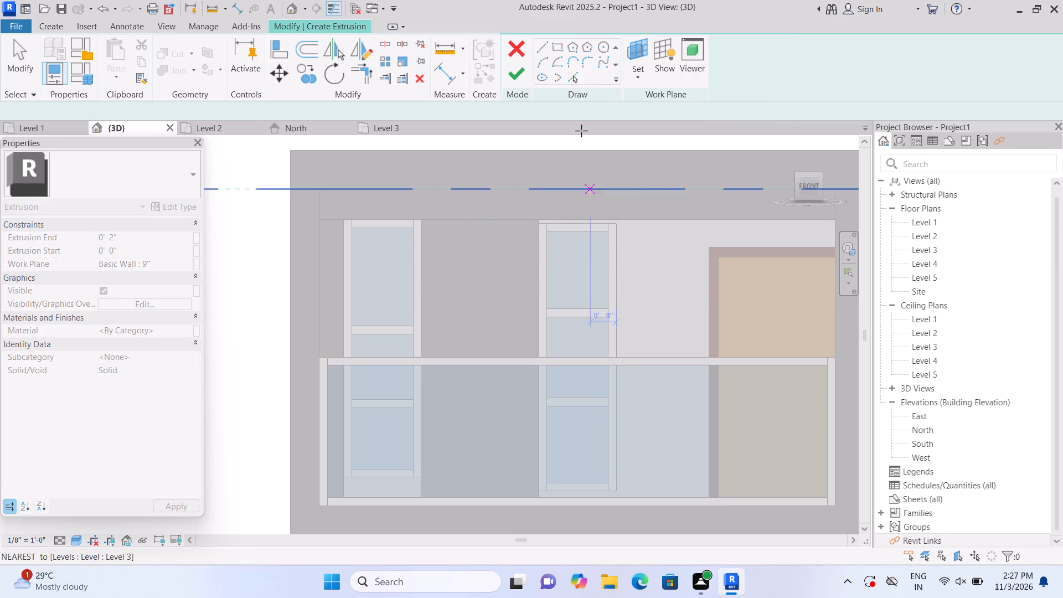
click(642, 44)
middle_drag(480, 309, 467, 248)
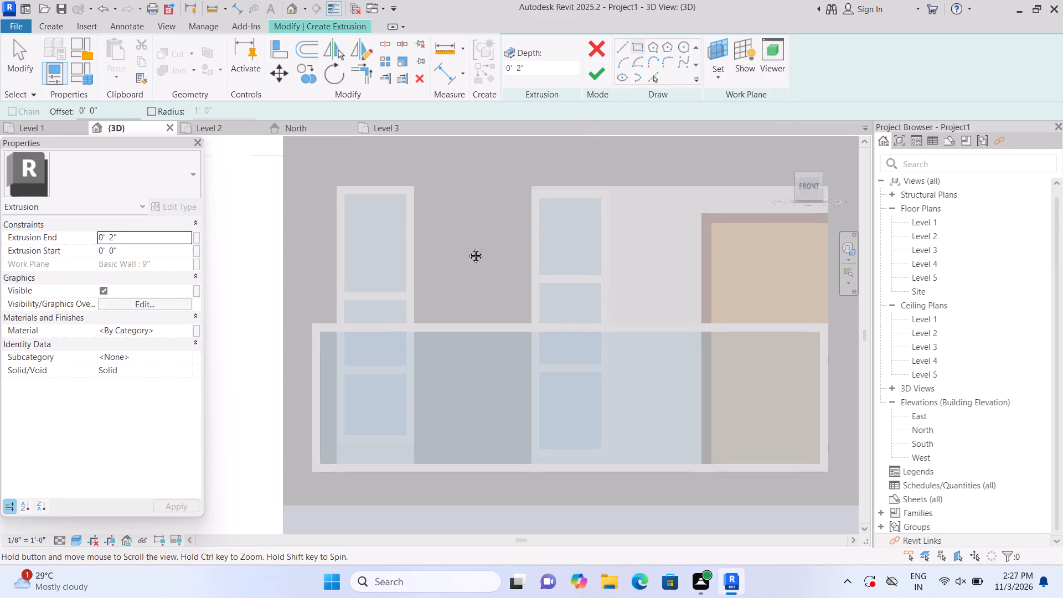
middle_drag(467, 248, 465, 234)
middle_drag(473, 282, 451, 334)
middle_click(450, 337)
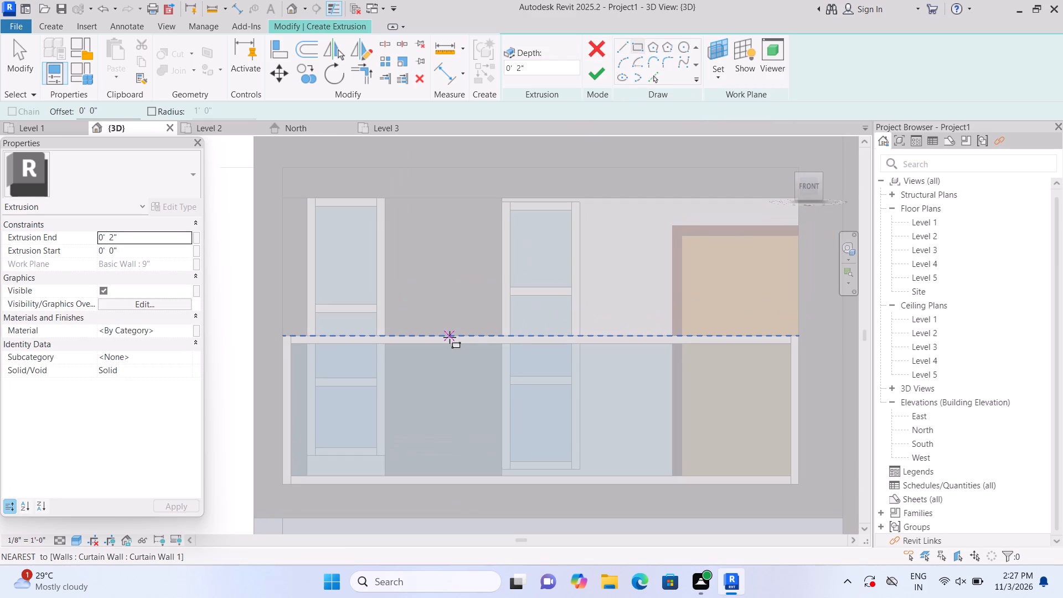
scroll(450, 337, down, 1)
click(566, 215)
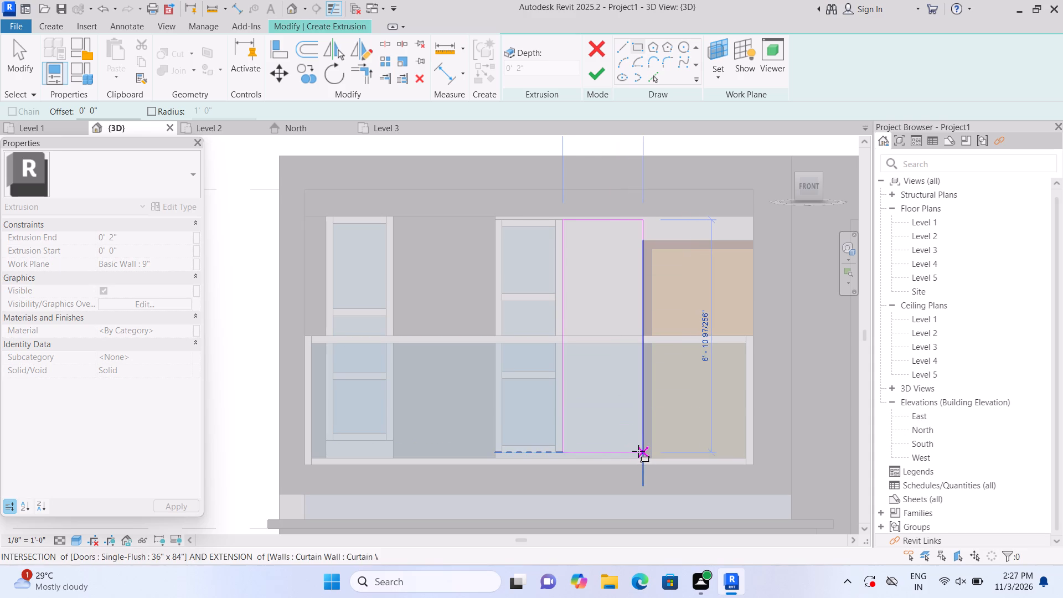
click(643, 467)
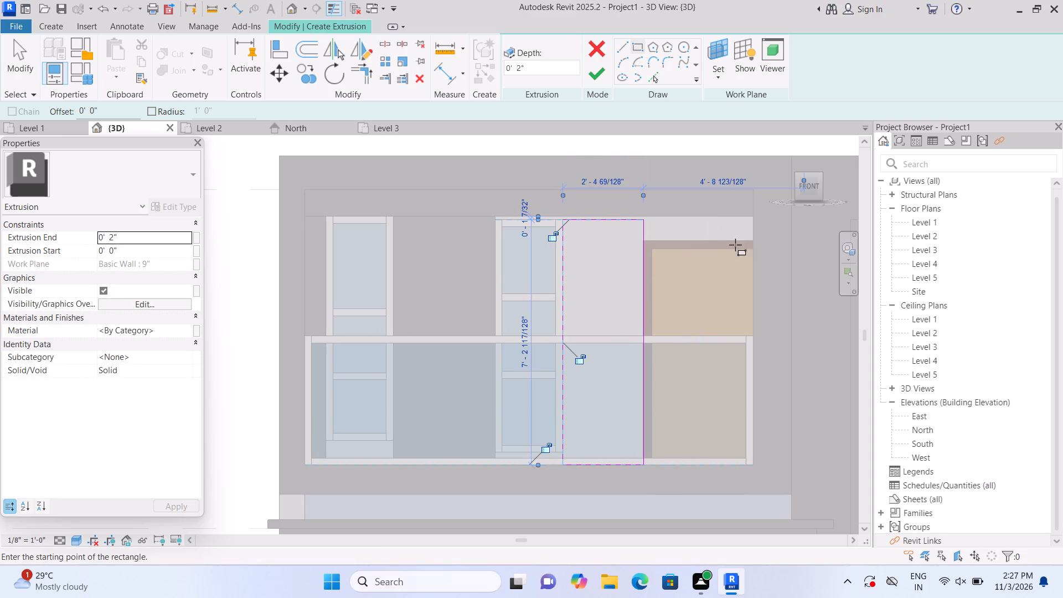
click(602, 68)
Stretch the top edge of the panel beside the door up to the underside of the horizontal strip.
scroll(607, 221, up, 1)
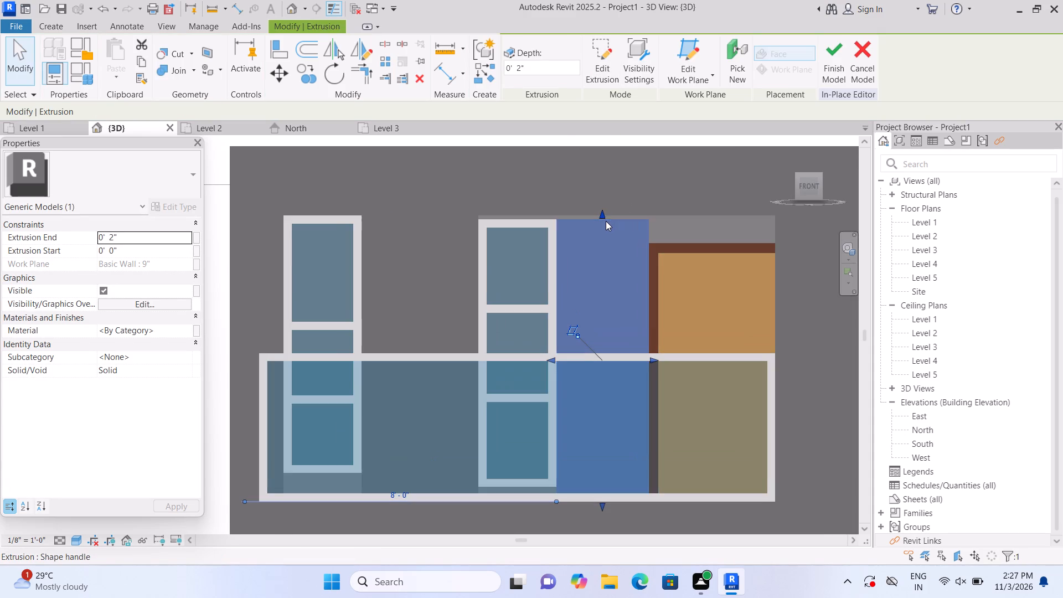
click(602, 210)
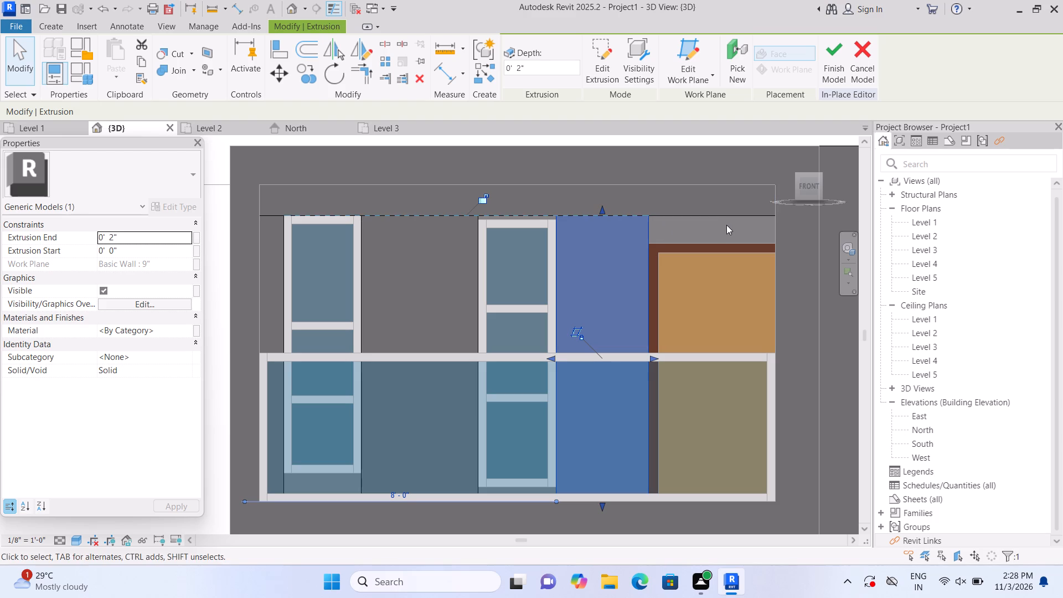
click(733, 139)
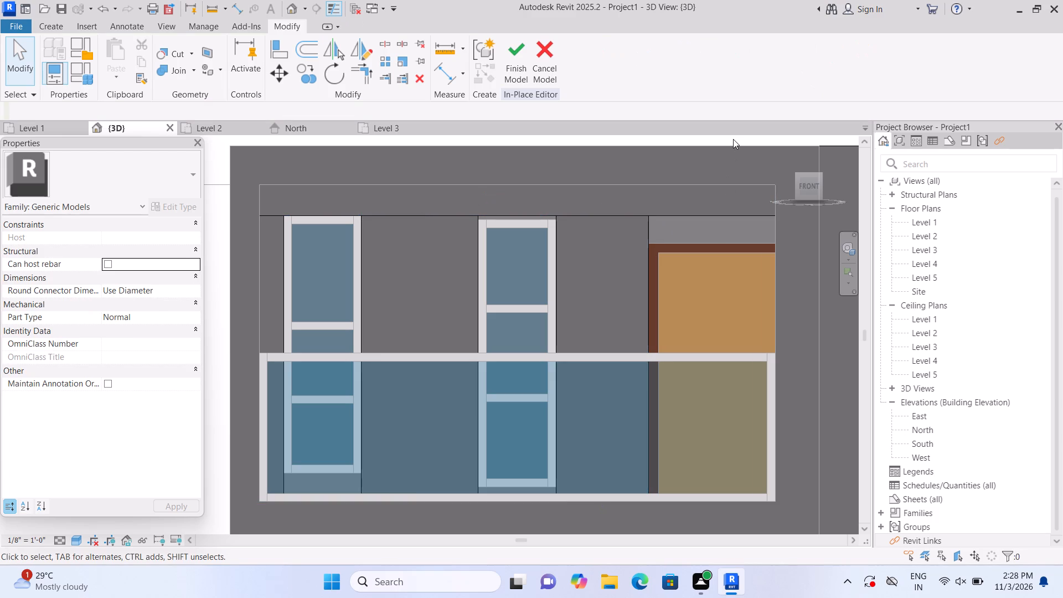
Join the narrow vertical strip and both wall panels to the horizontal strip across the top of the balcony recess.
click(195, 69)
click(208, 96)
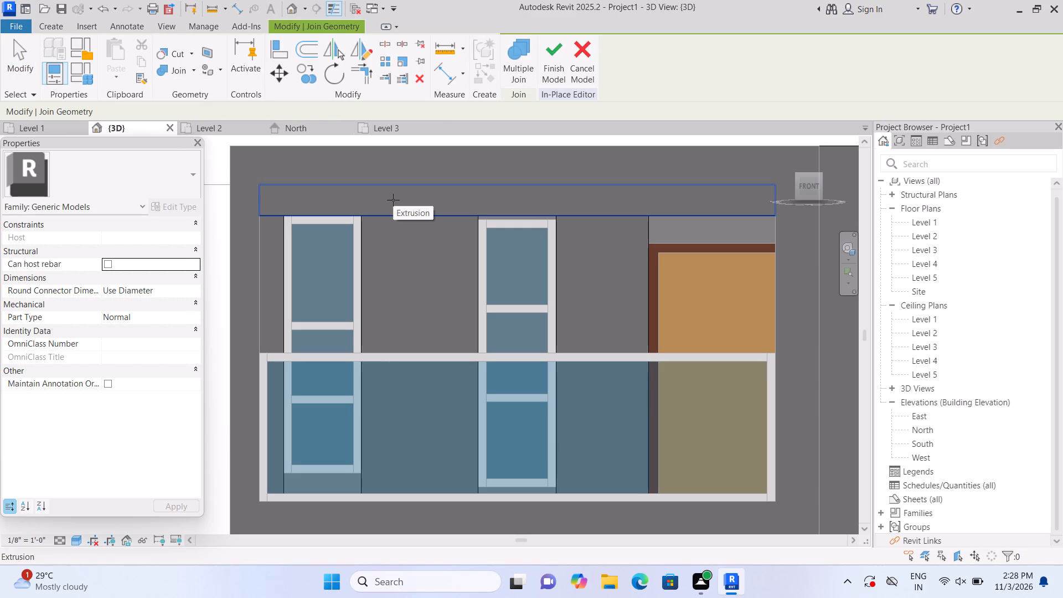
scroll(395, 198, down, 3)
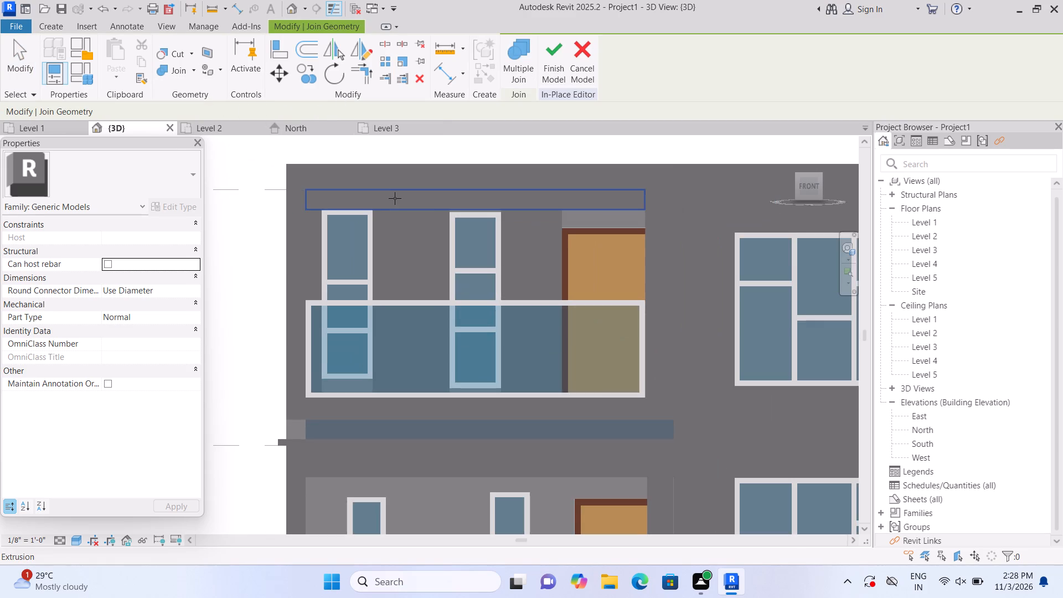
click(395, 197)
click(398, 226)
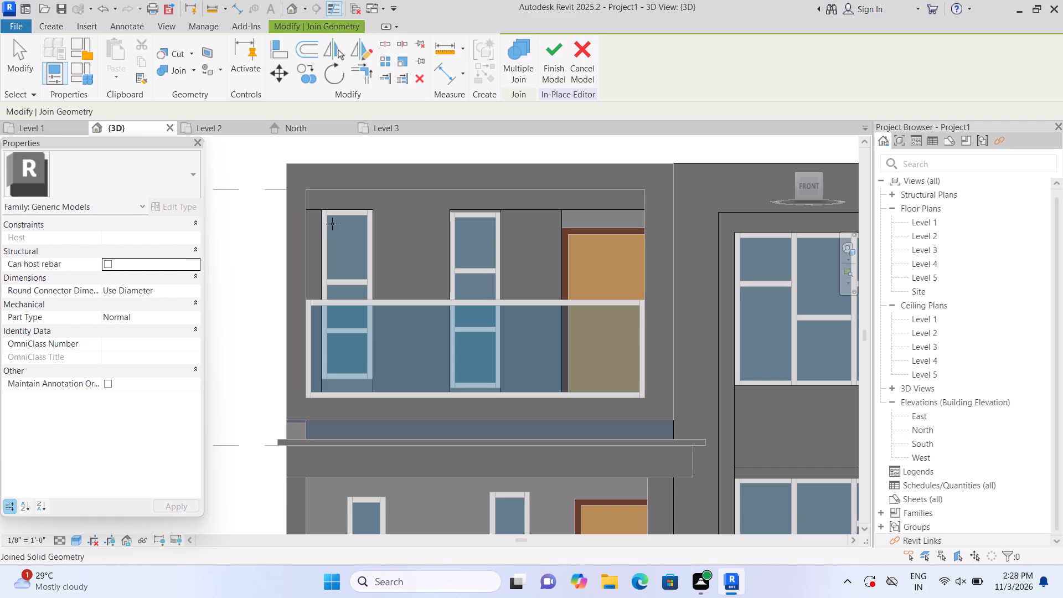
click(321, 226)
click(332, 200)
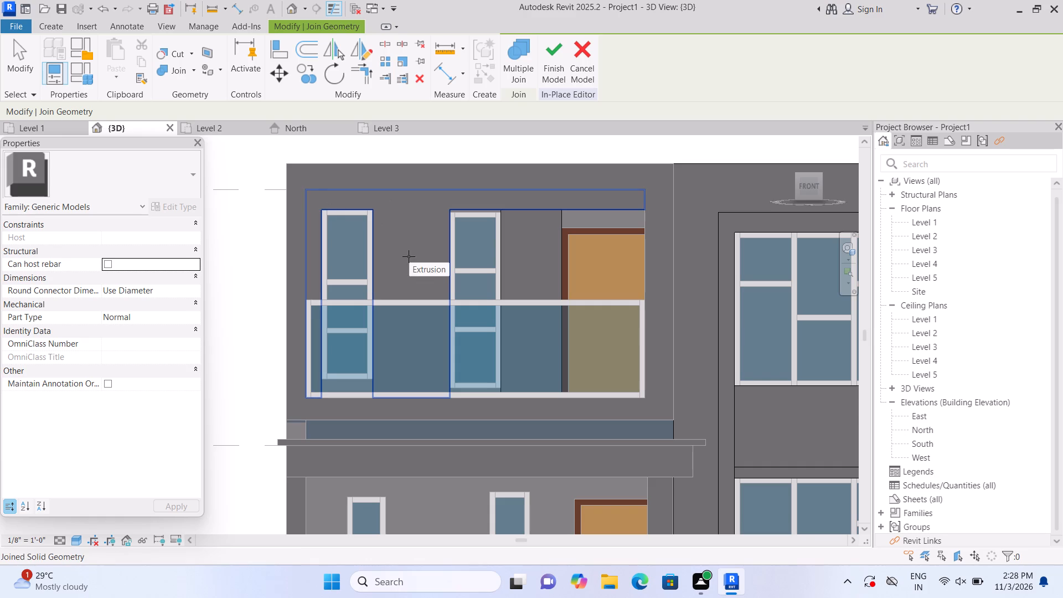
click(410, 254)
double_click(361, 380)
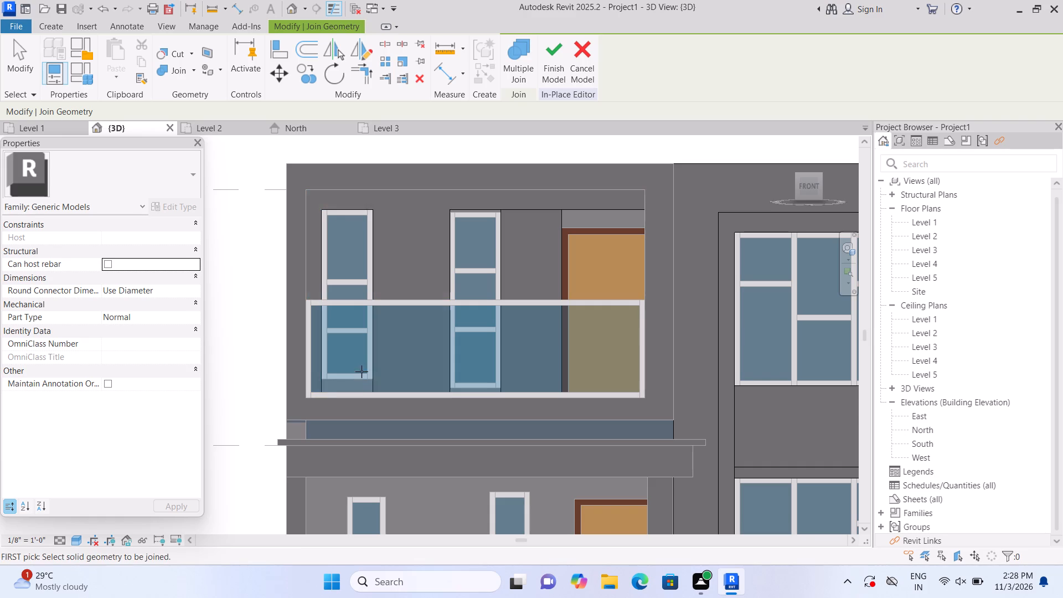
click(549, 238)
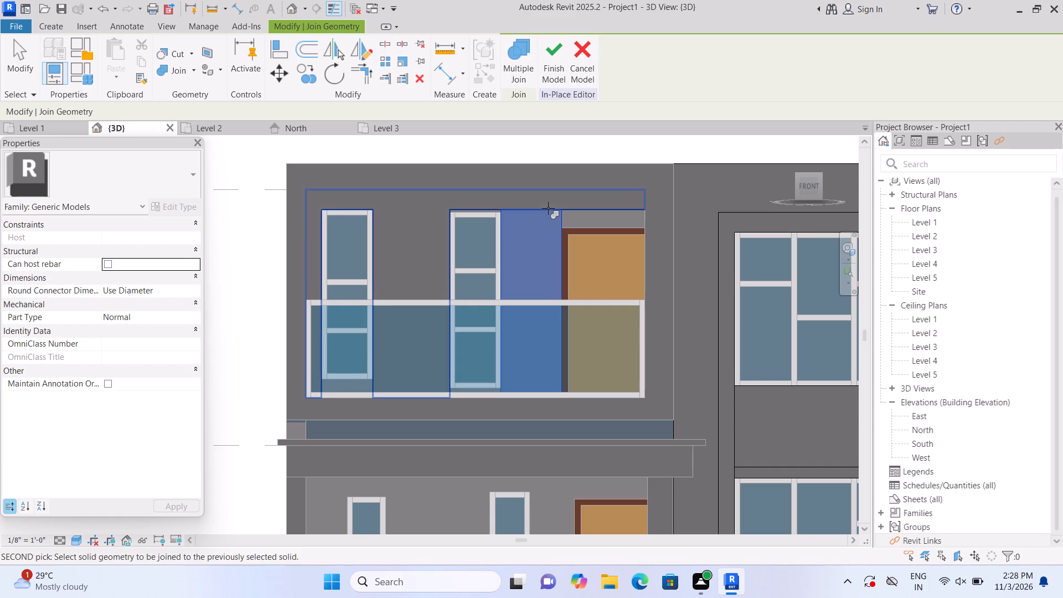
click(548, 208)
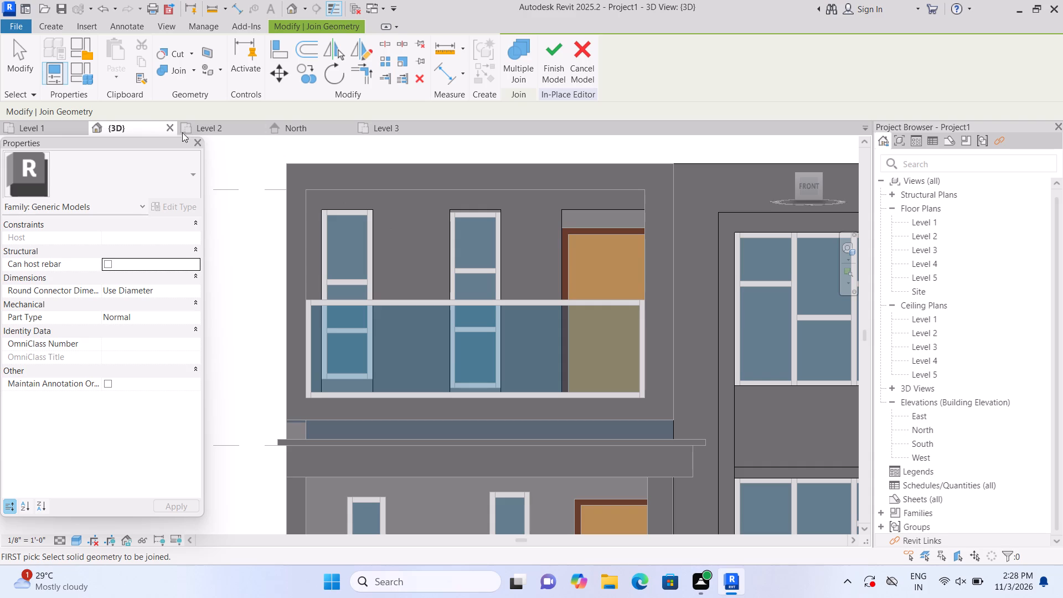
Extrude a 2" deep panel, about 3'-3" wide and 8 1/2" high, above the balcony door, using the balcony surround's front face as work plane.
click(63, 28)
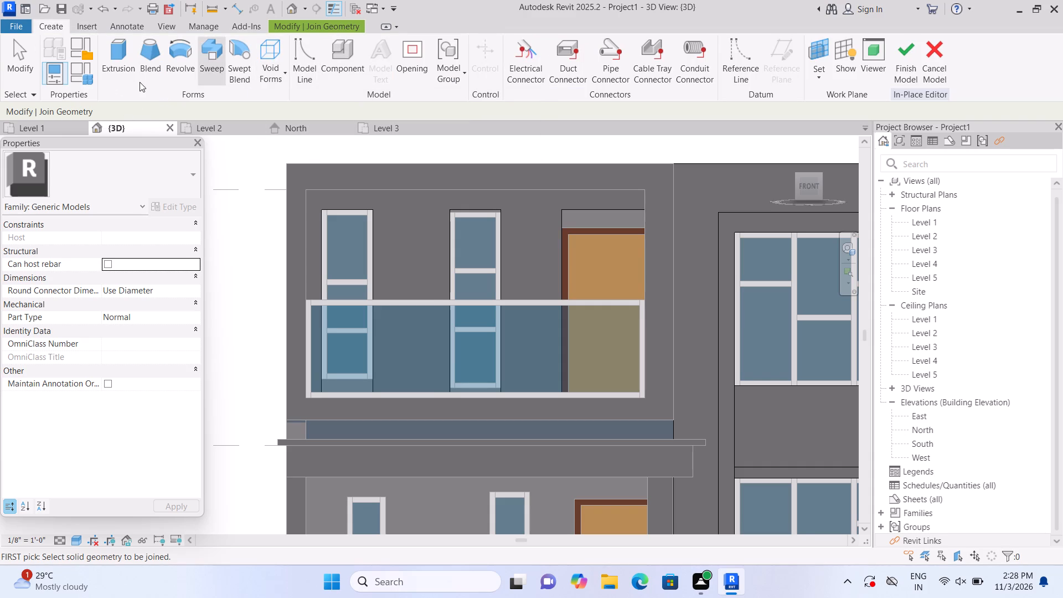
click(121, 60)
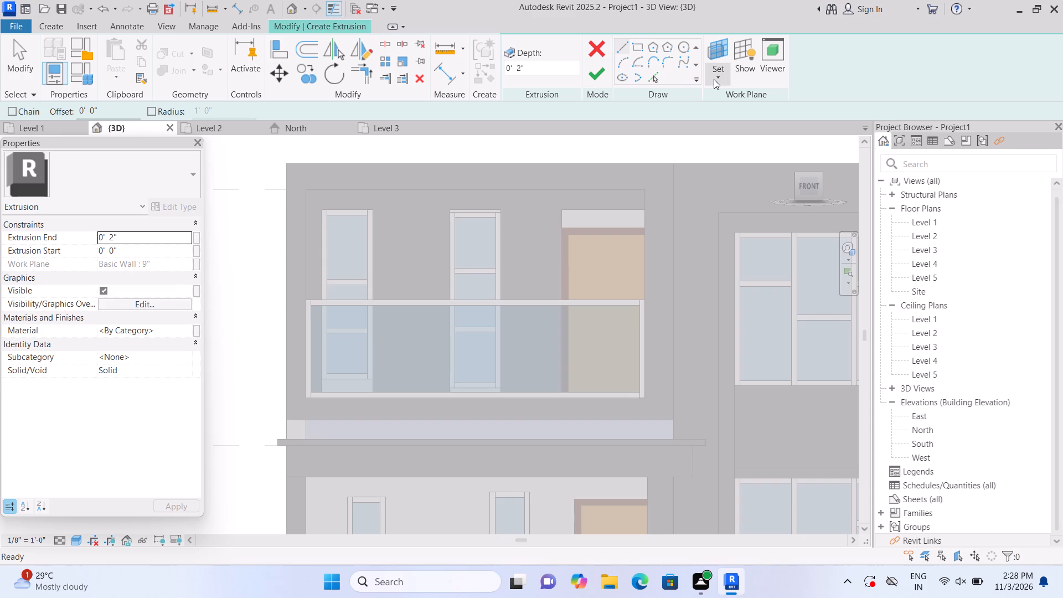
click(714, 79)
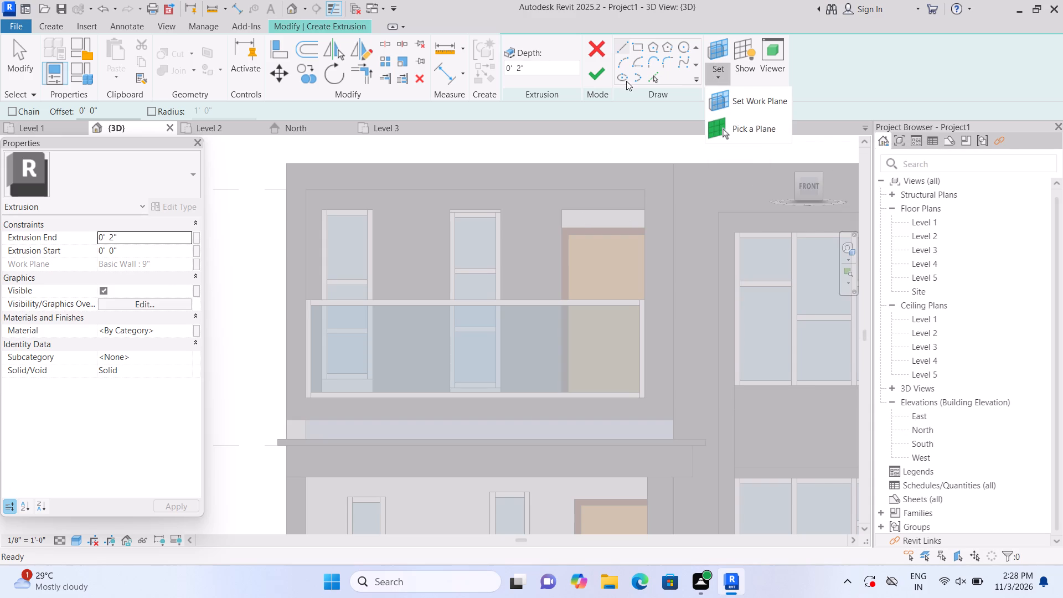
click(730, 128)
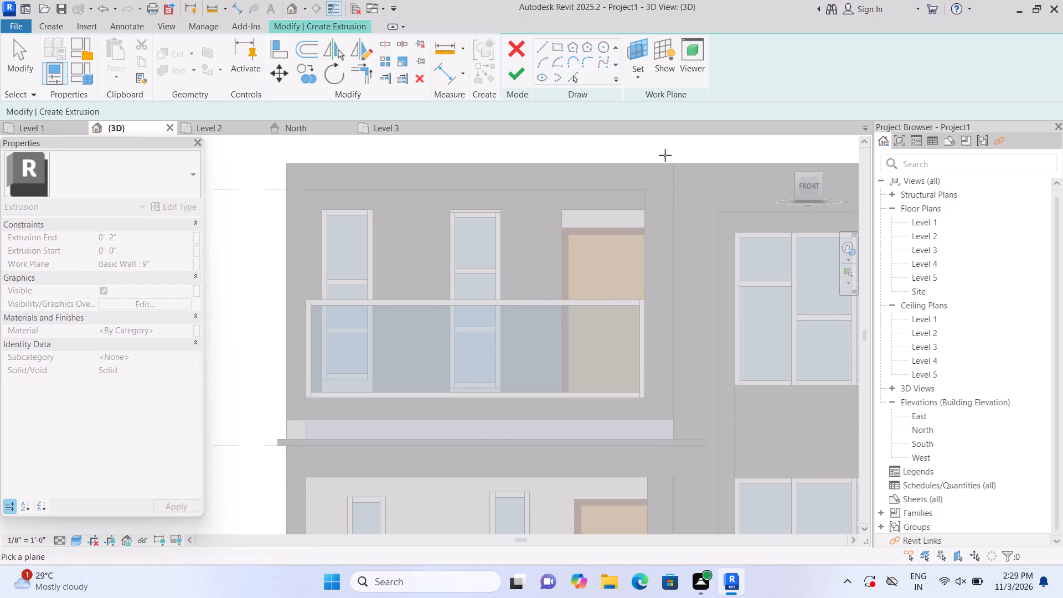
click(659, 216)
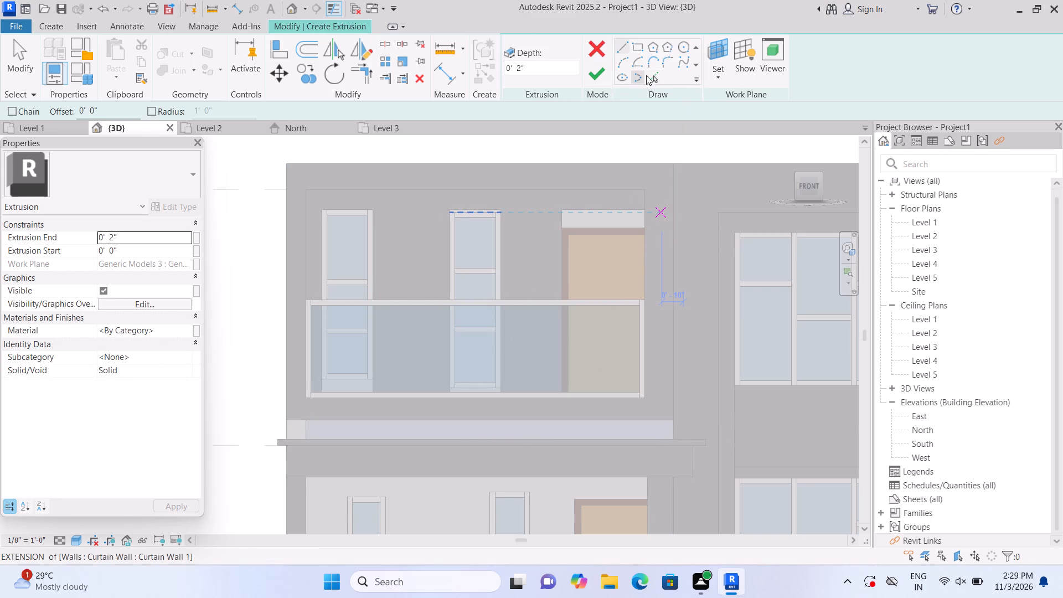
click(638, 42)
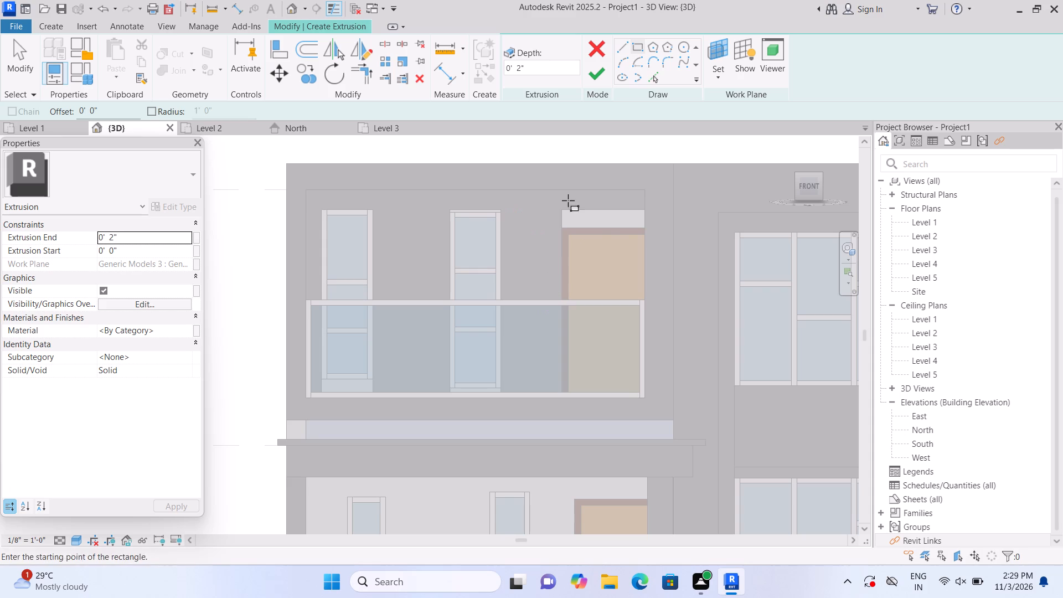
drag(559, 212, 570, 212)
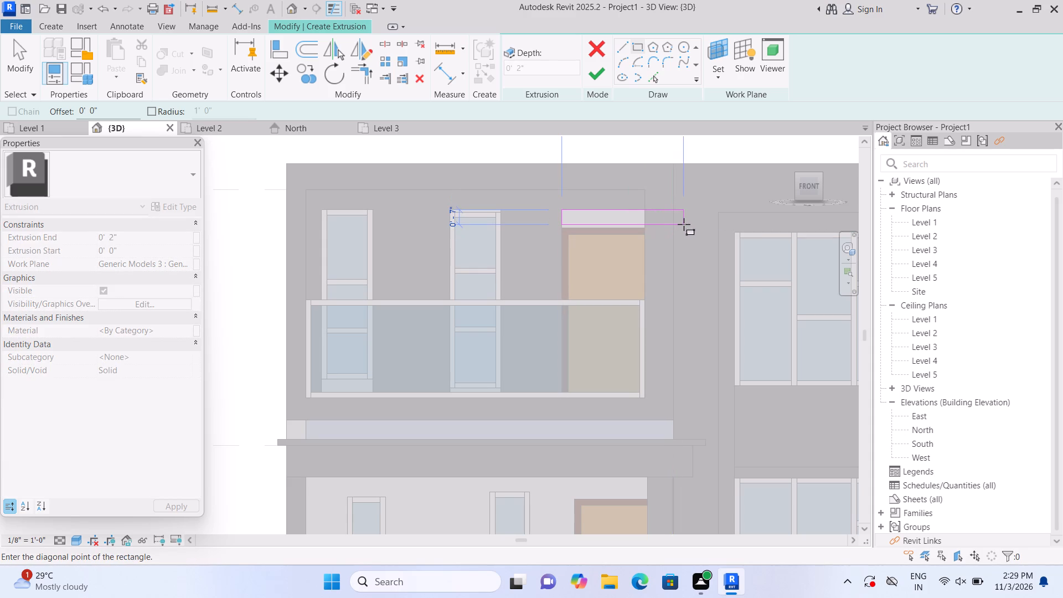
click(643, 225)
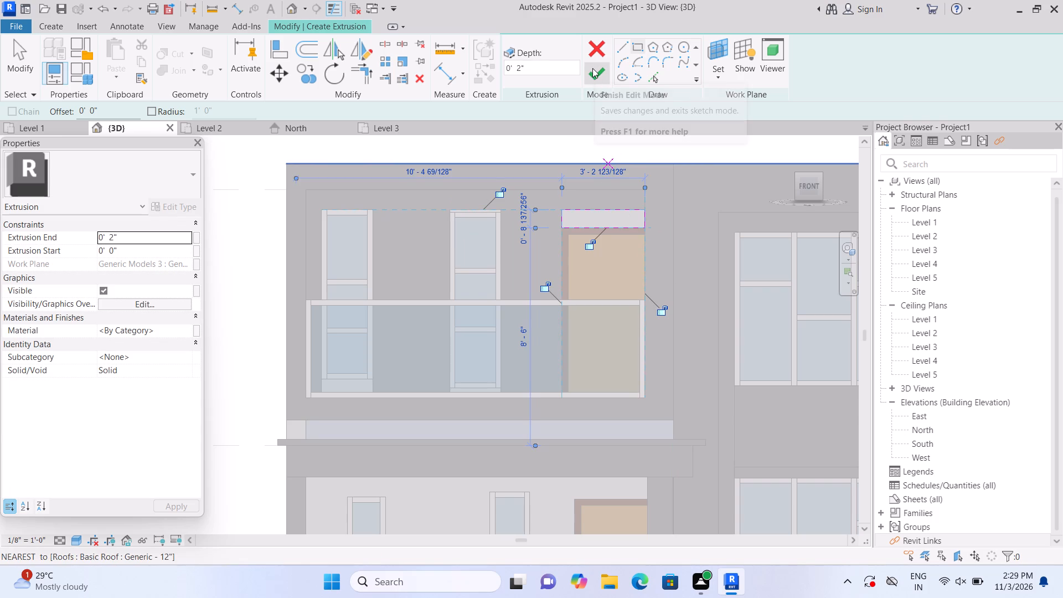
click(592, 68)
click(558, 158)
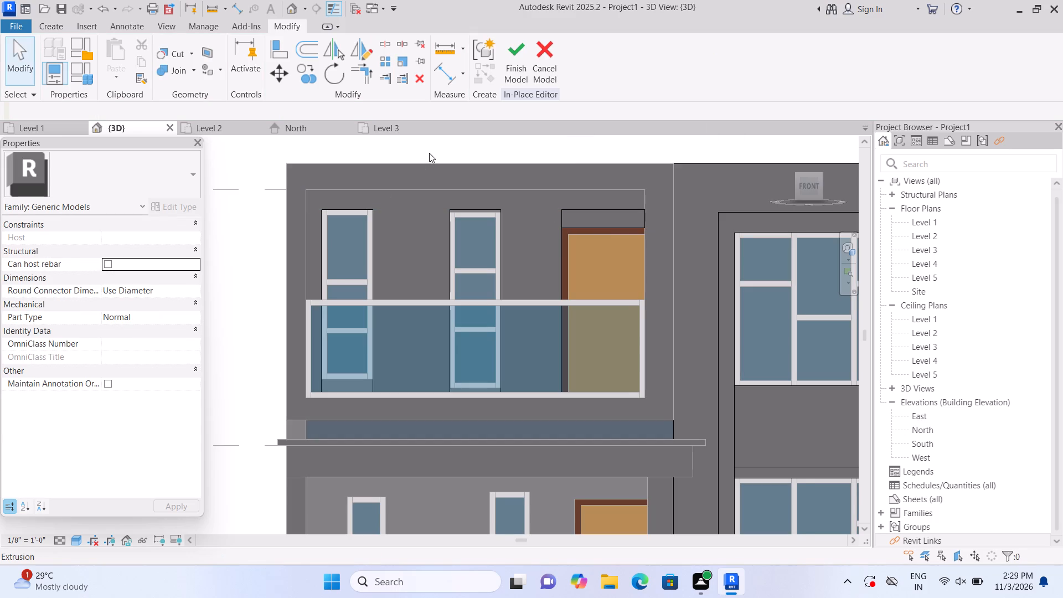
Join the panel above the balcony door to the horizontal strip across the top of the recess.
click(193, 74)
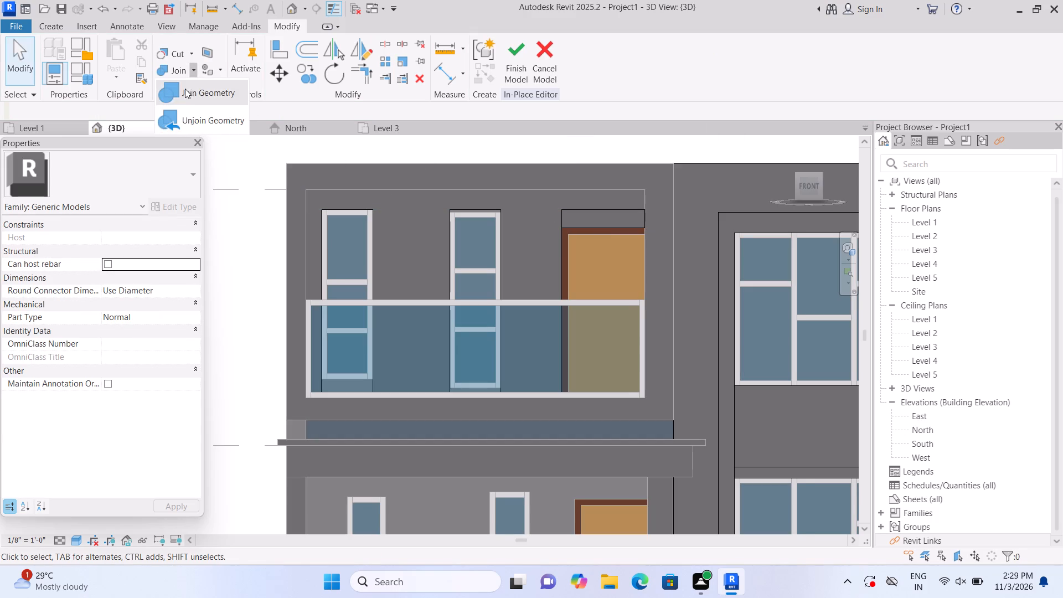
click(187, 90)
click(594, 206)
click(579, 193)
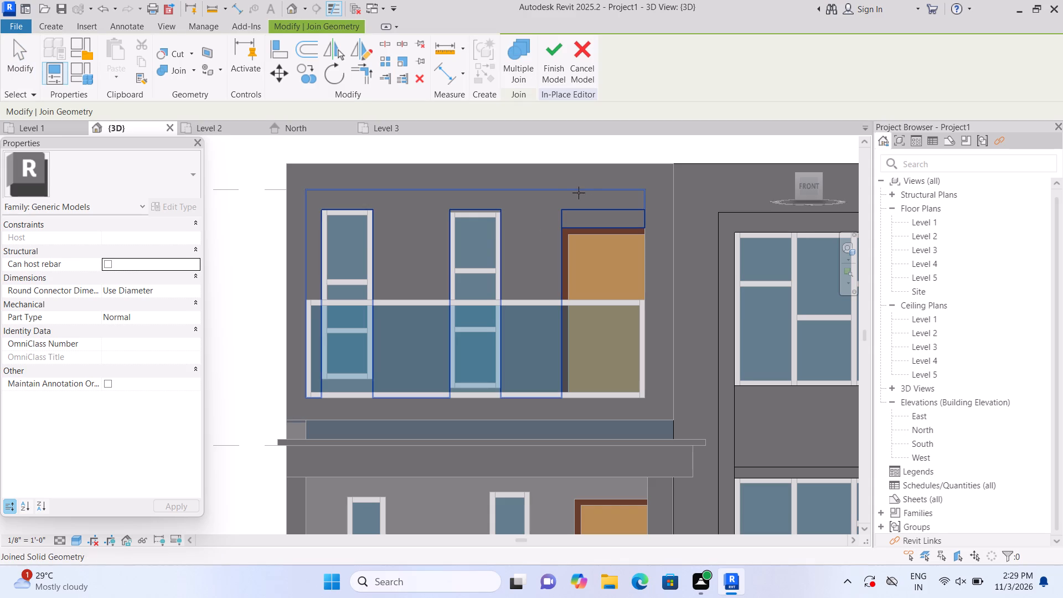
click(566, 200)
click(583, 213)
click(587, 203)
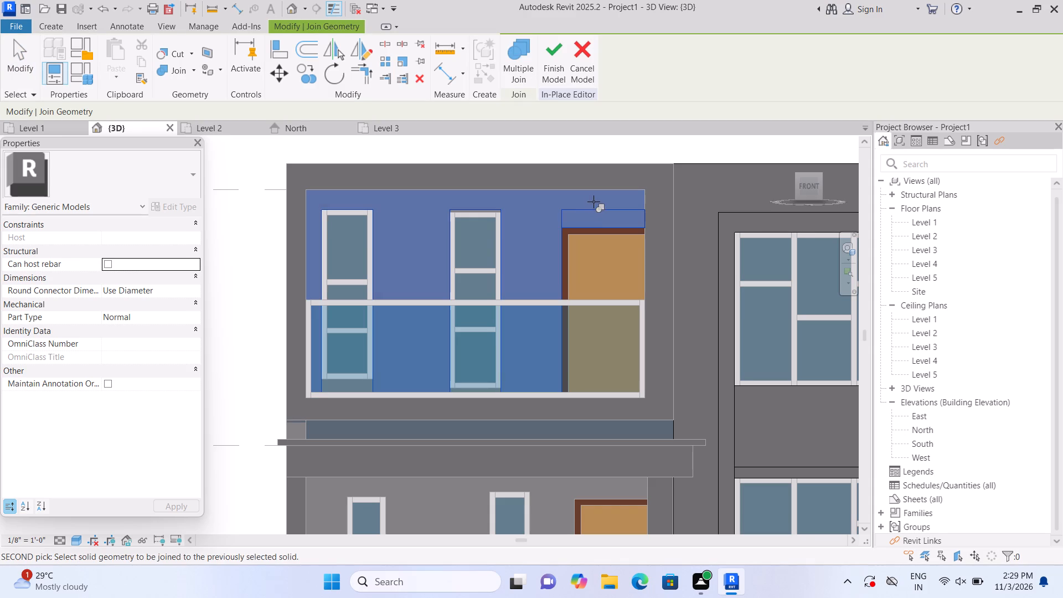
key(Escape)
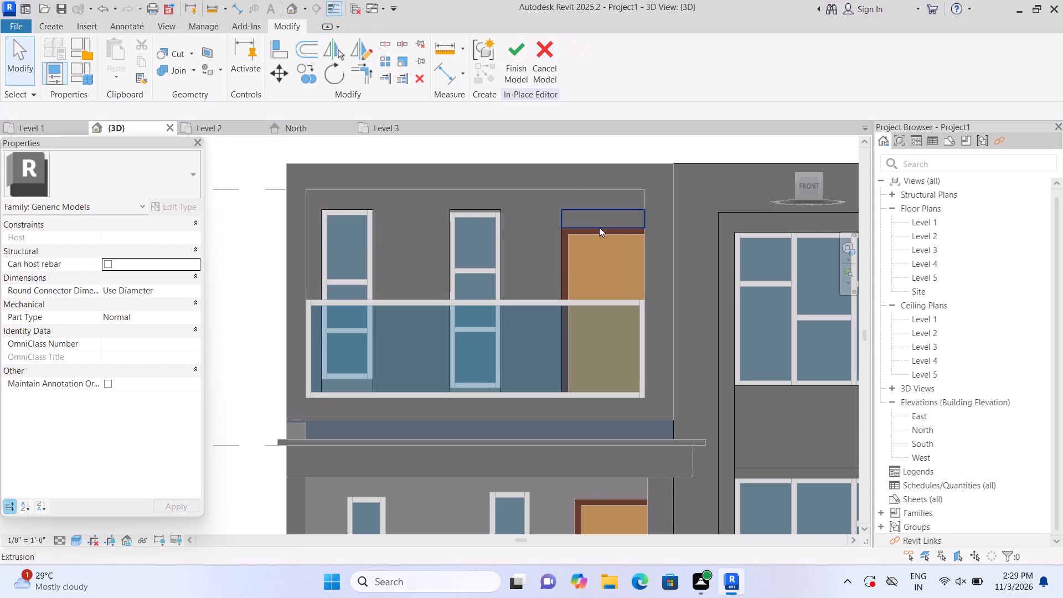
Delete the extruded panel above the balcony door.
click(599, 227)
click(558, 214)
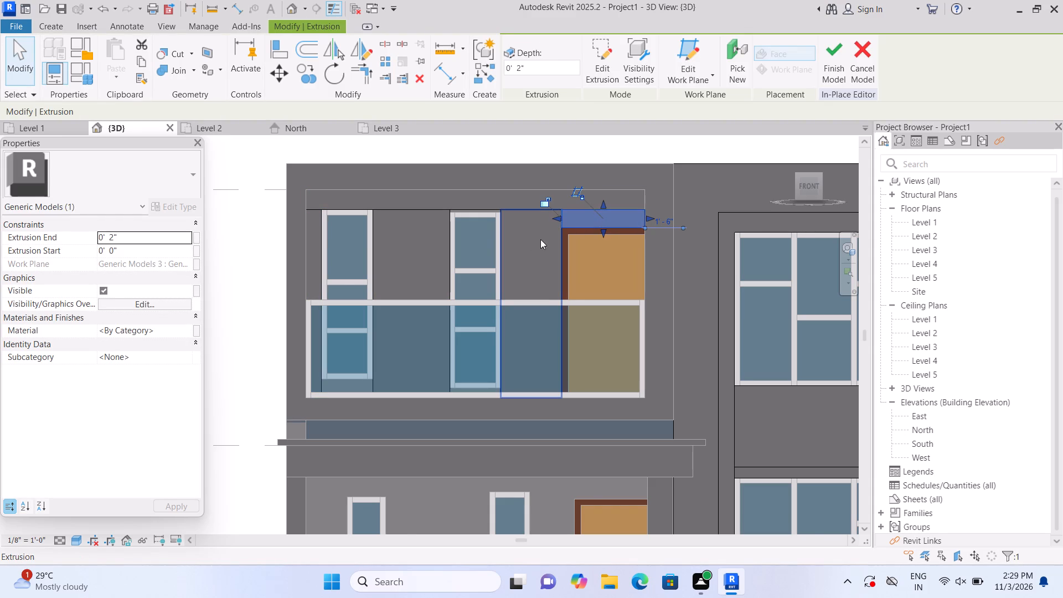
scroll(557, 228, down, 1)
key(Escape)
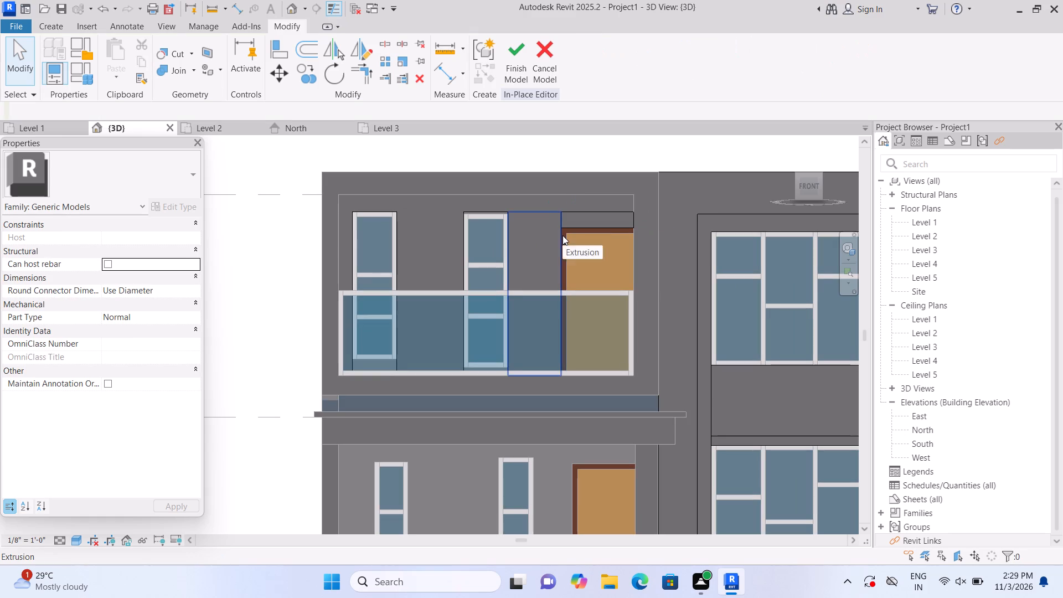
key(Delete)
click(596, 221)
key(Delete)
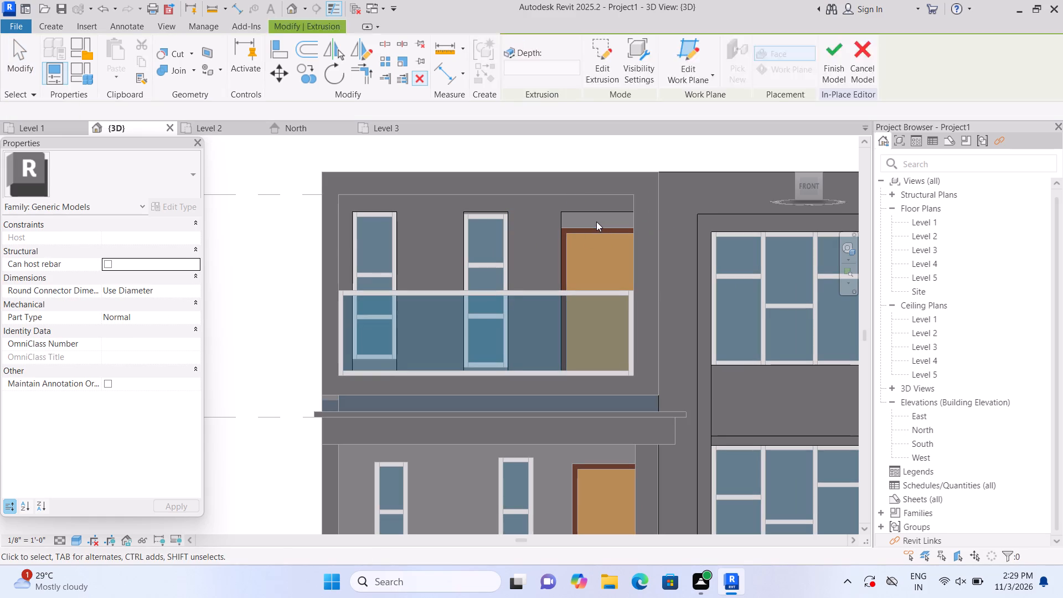
Examine the building's facade and the upper balcony recess from isometric, angled and front 3D views.
scroll(603, 231, down, 2)
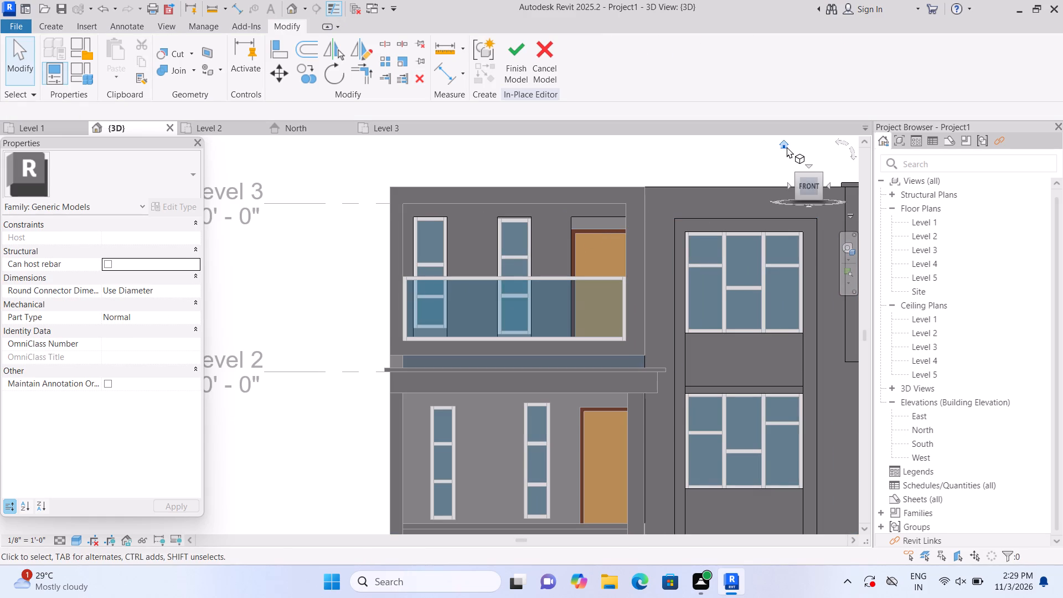
click(787, 146)
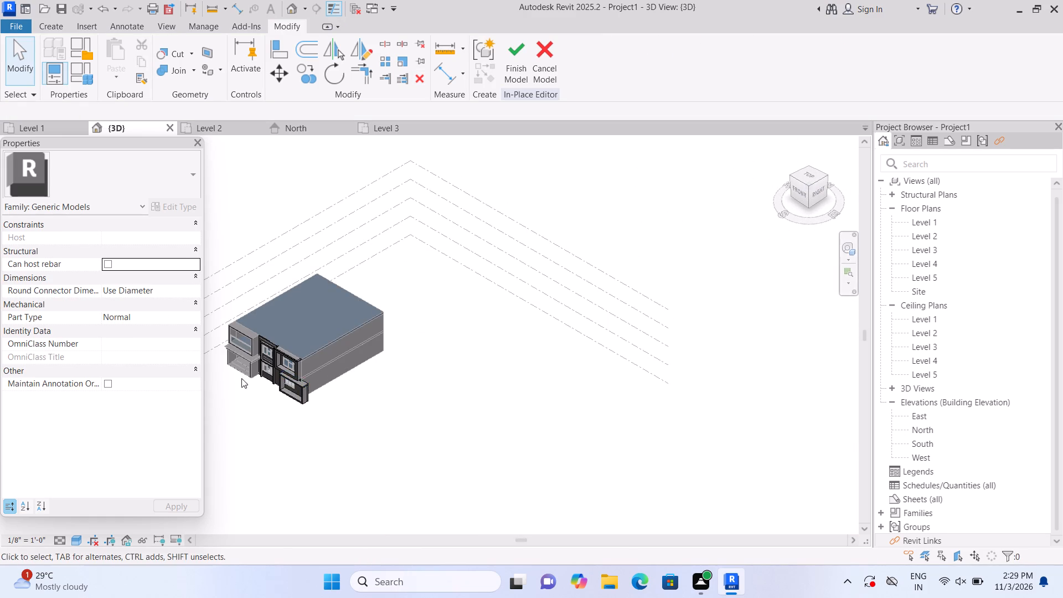
scroll(234, 361, up, 9)
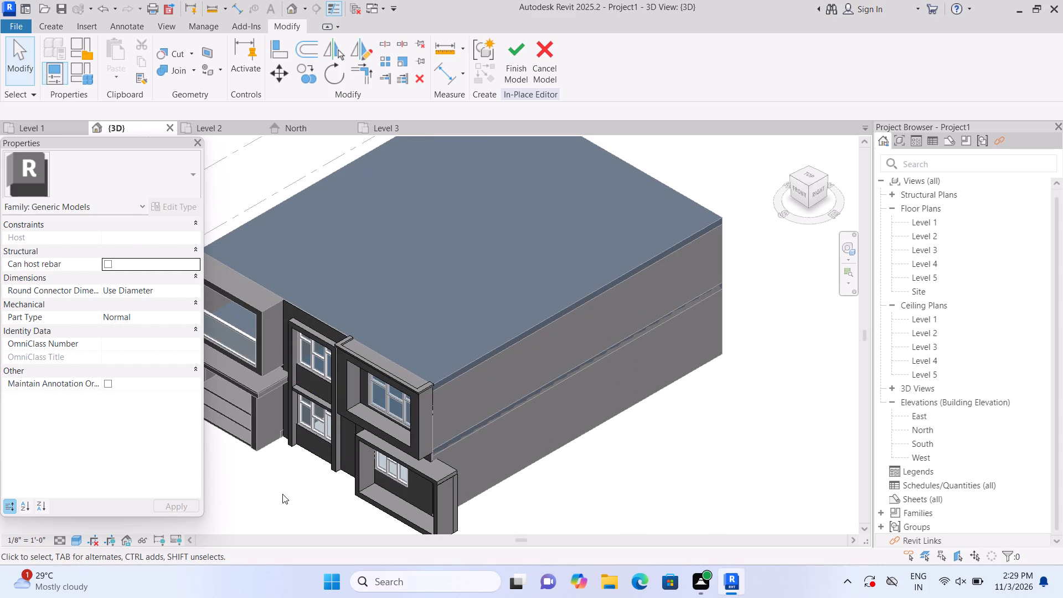
shift+middle_drag(282, 494, 352, 339)
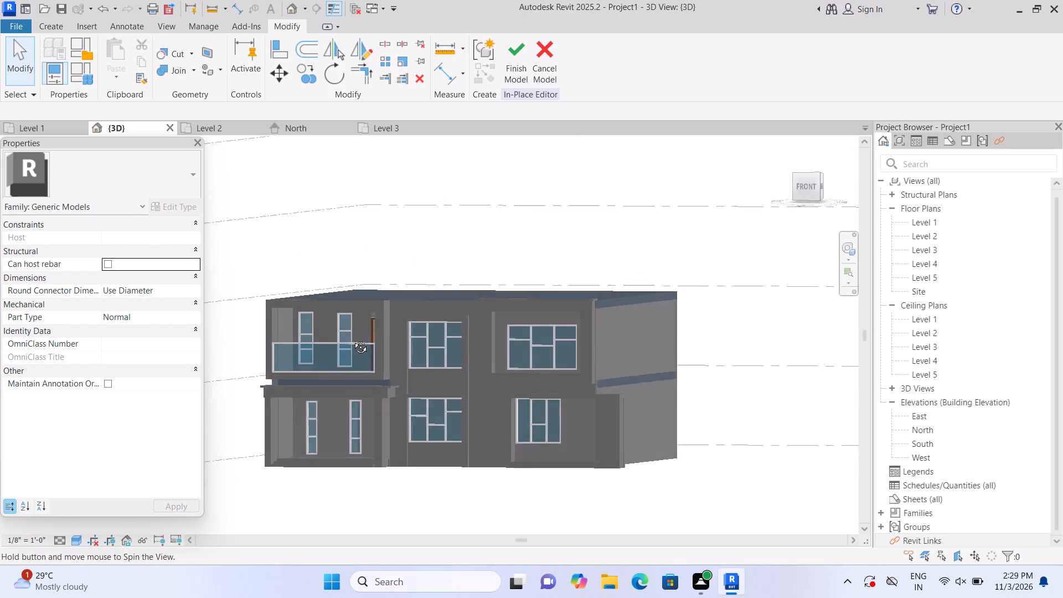
shift+middle_drag(352, 339, 332, 386)
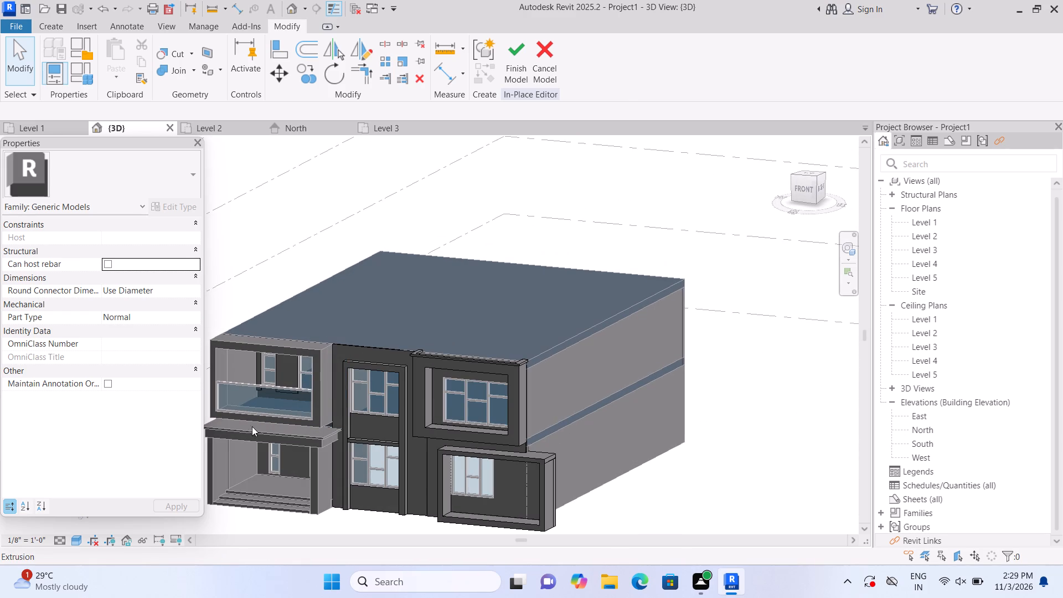
scroll(262, 412, up, 2)
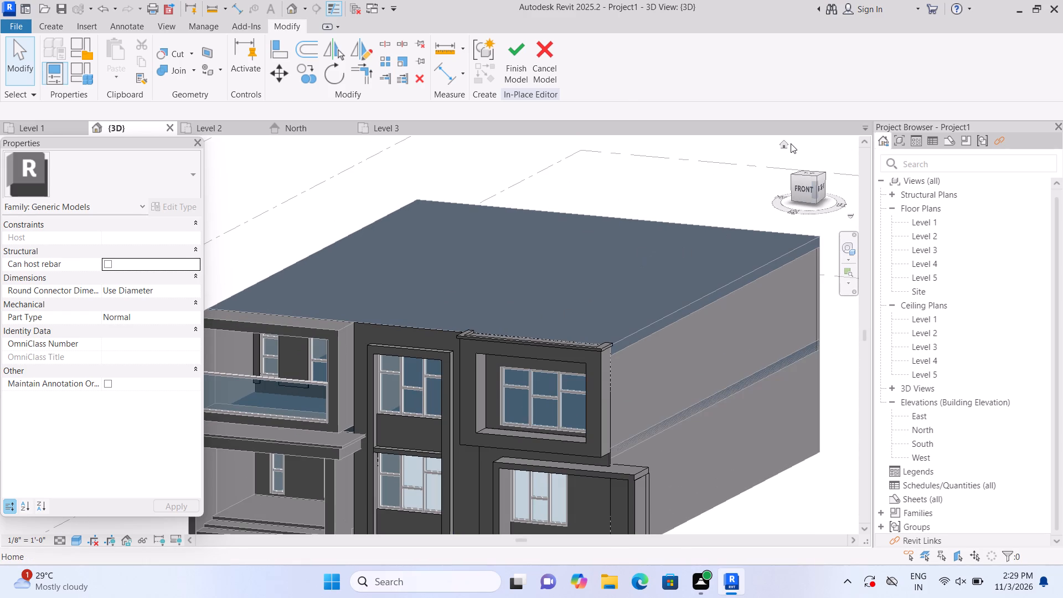
double_click(787, 142)
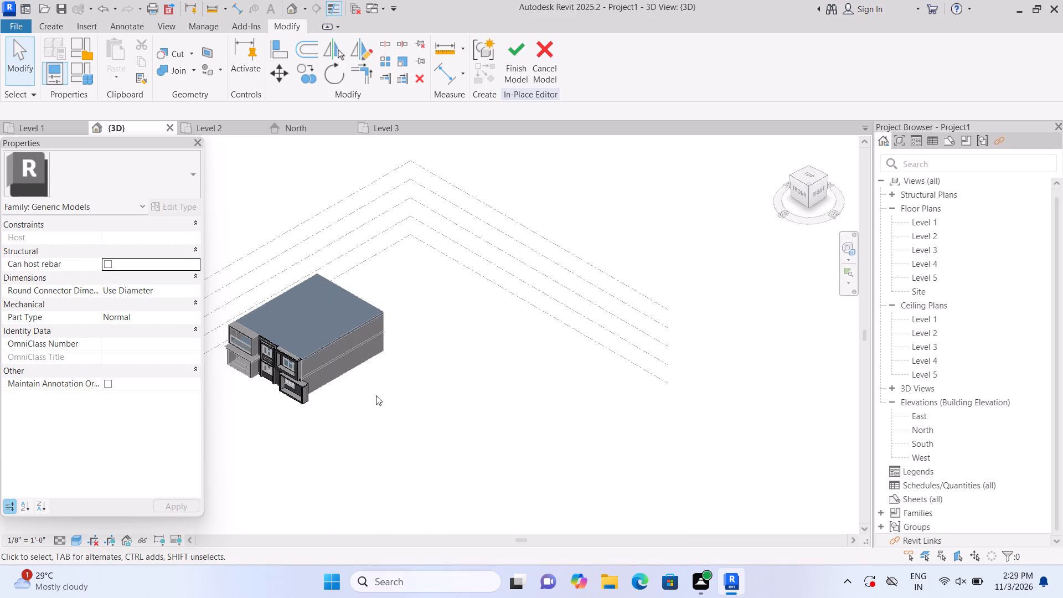
click(805, 194)
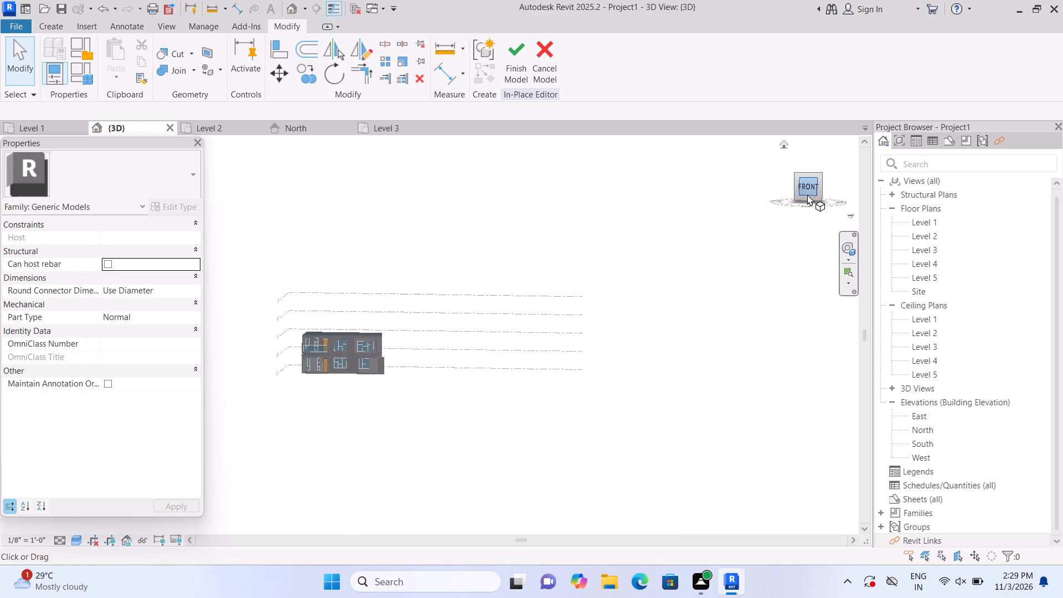
scroll(292, 337, up, 14)
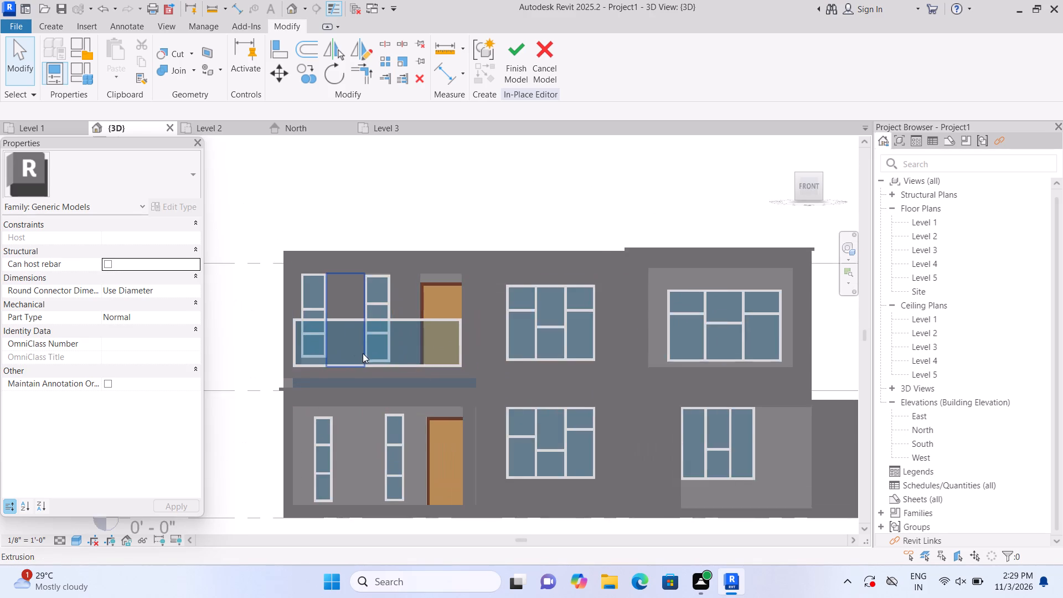
scroll(363, 353, up, 3)
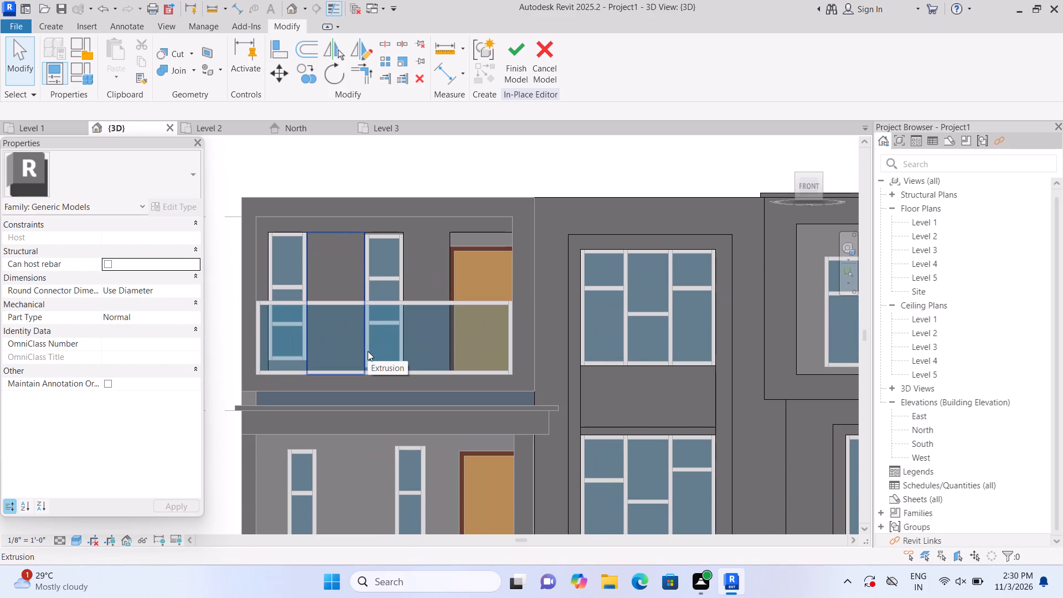
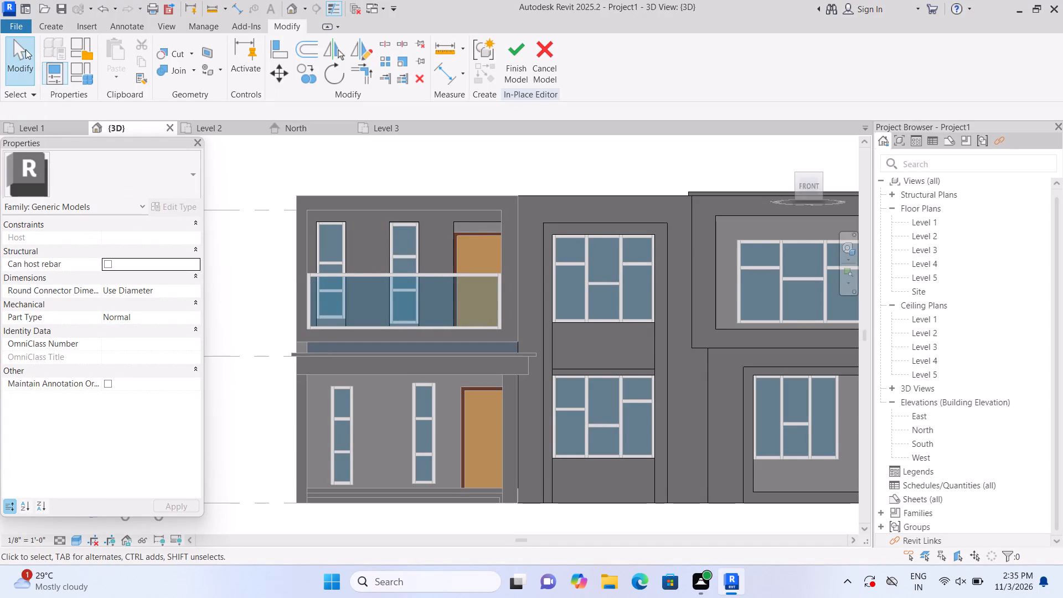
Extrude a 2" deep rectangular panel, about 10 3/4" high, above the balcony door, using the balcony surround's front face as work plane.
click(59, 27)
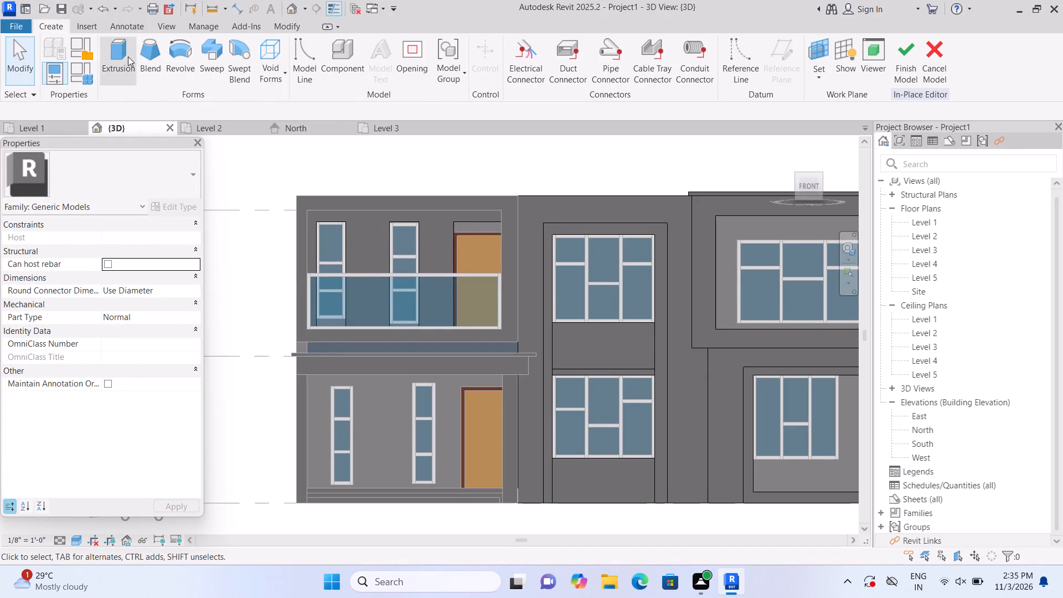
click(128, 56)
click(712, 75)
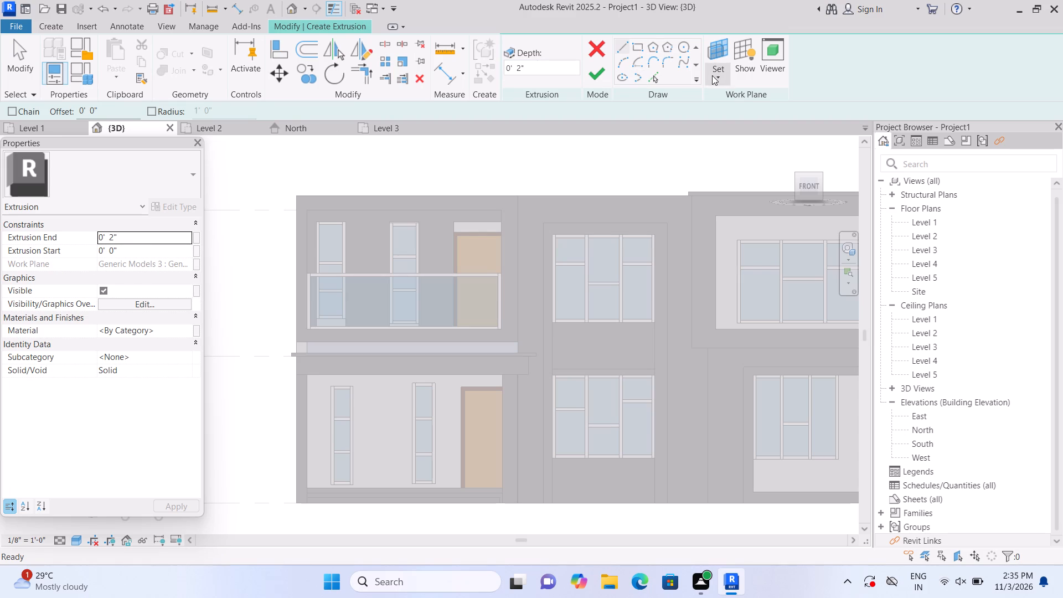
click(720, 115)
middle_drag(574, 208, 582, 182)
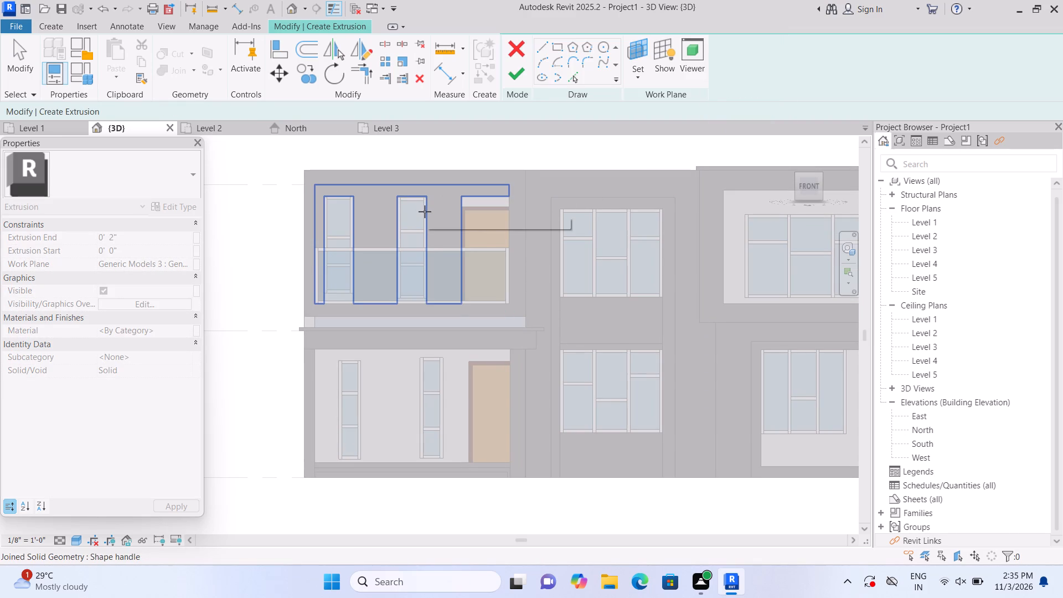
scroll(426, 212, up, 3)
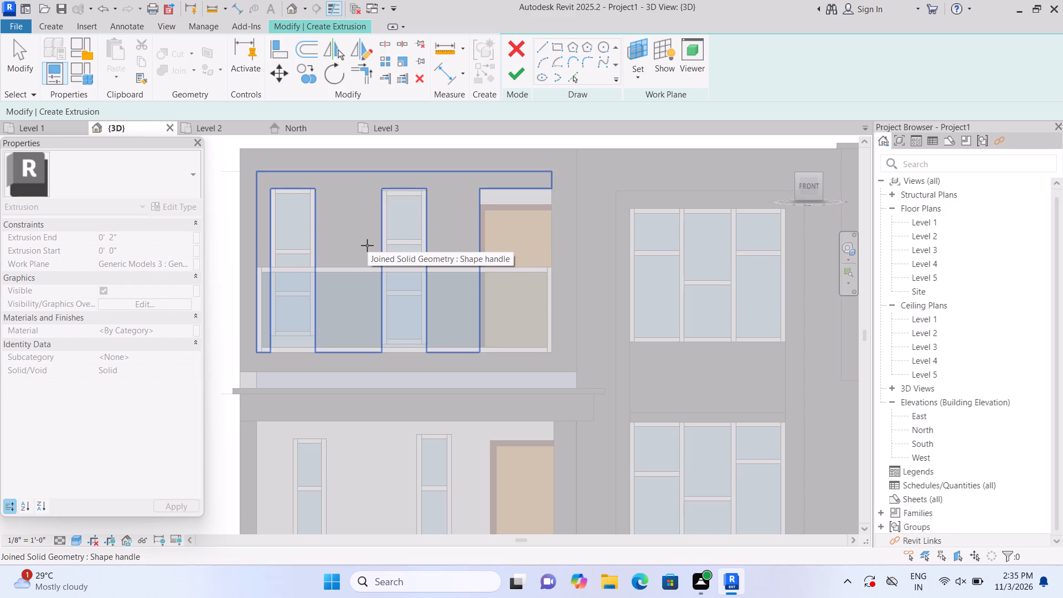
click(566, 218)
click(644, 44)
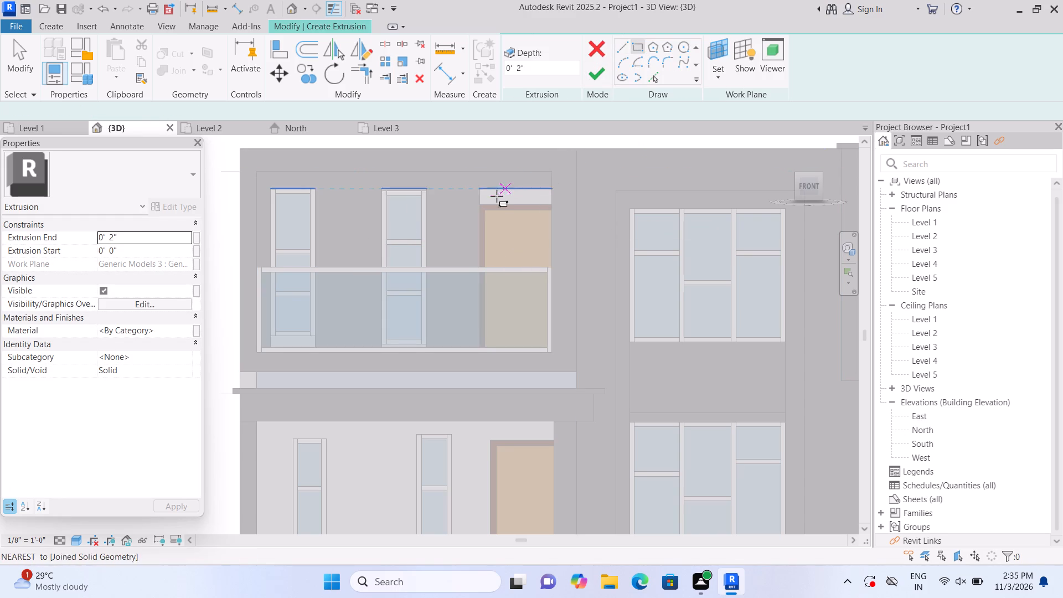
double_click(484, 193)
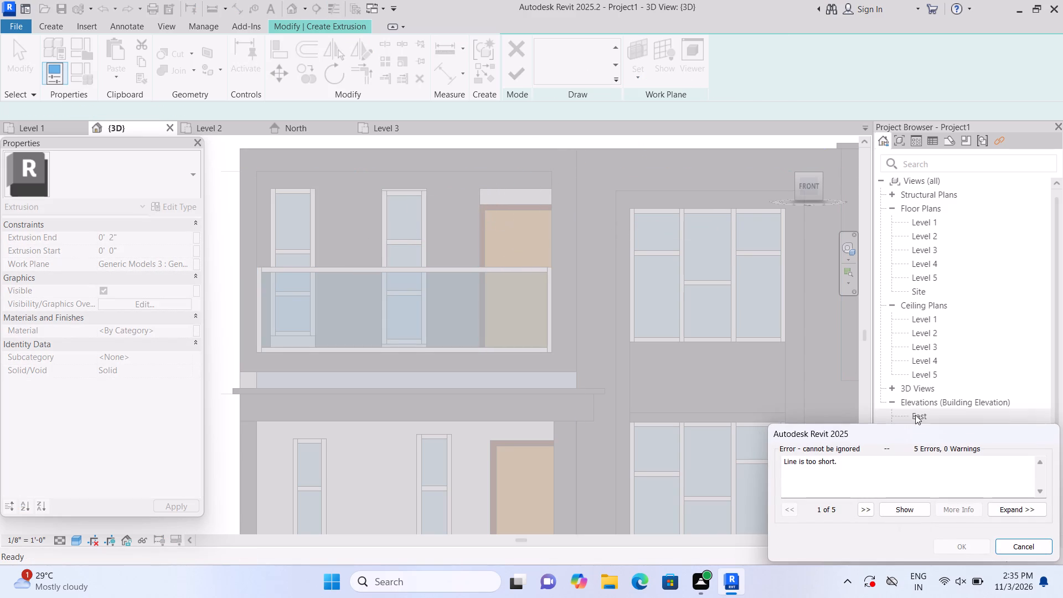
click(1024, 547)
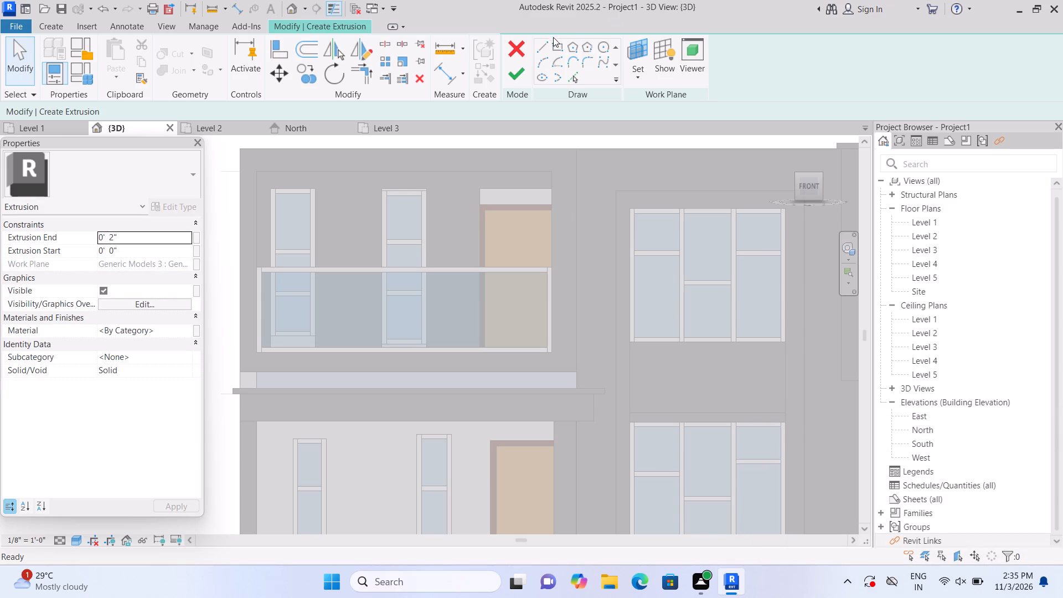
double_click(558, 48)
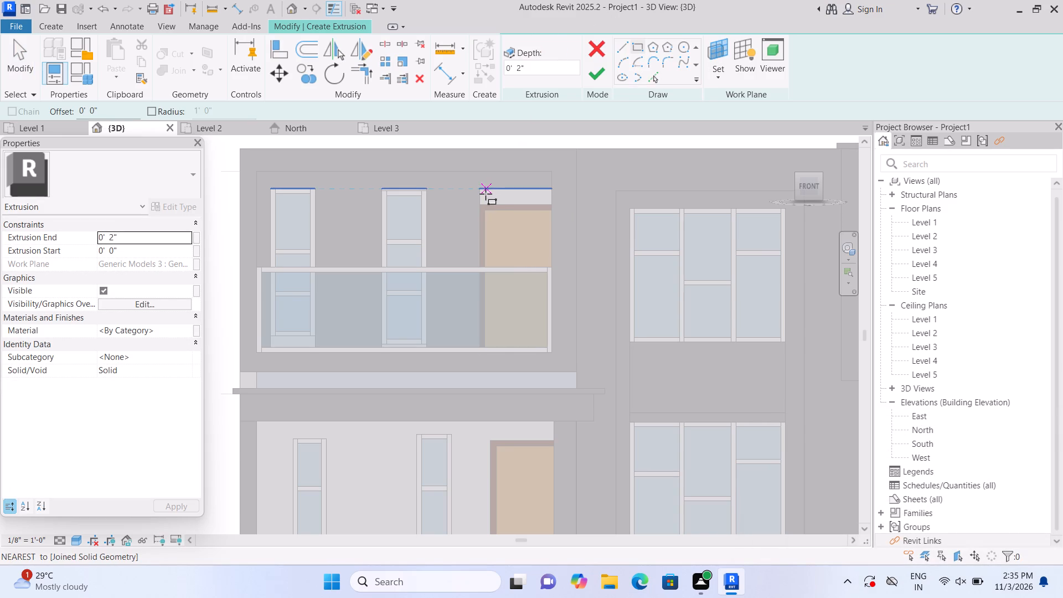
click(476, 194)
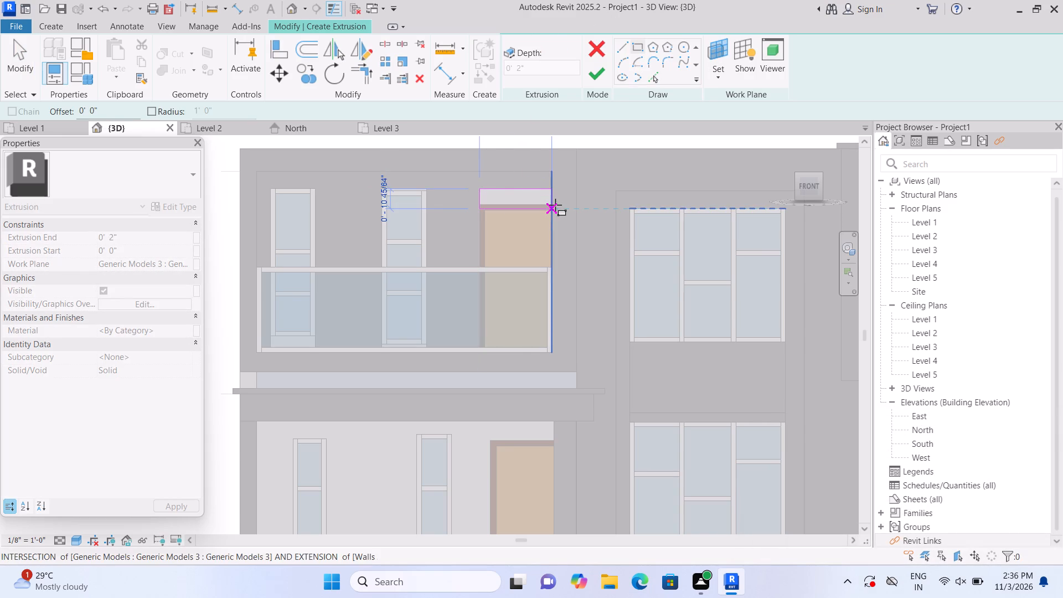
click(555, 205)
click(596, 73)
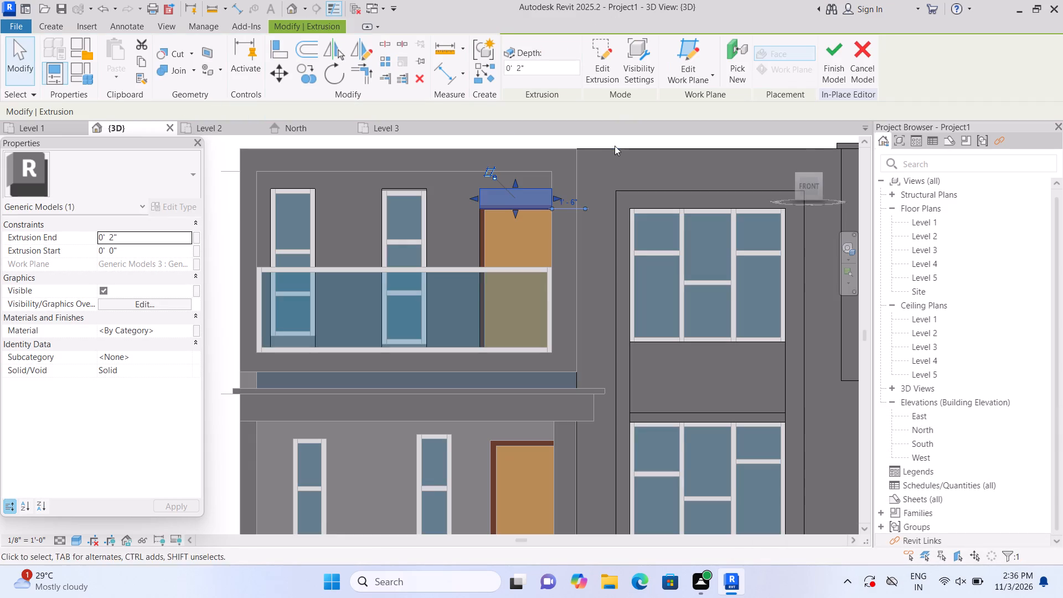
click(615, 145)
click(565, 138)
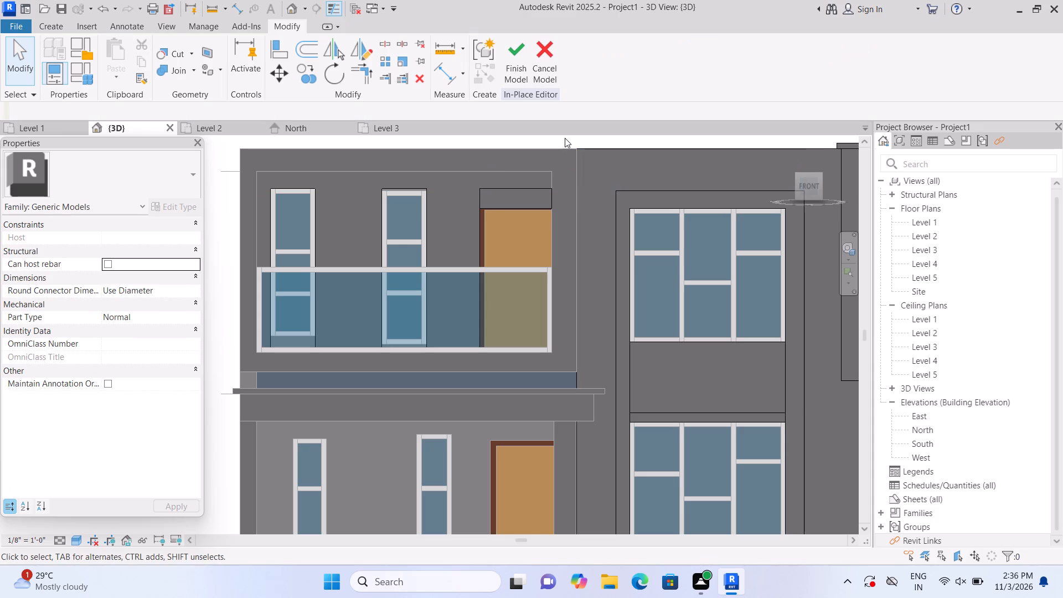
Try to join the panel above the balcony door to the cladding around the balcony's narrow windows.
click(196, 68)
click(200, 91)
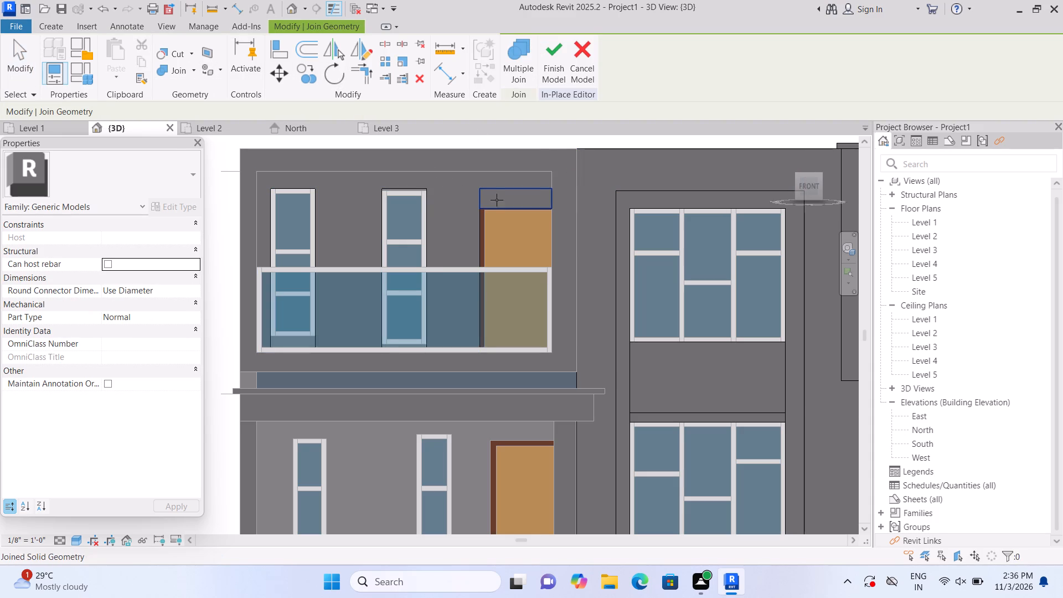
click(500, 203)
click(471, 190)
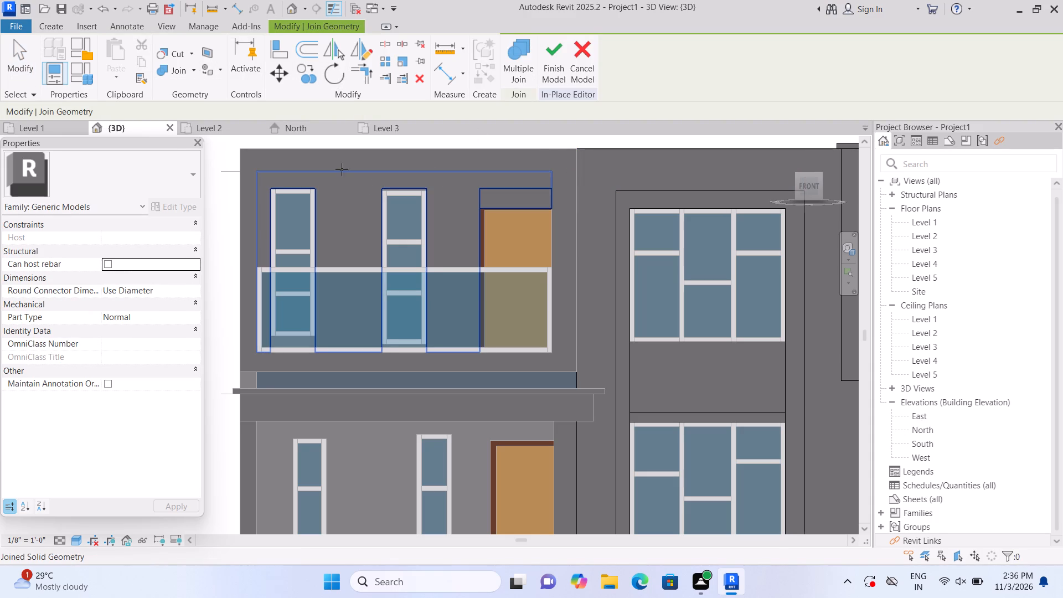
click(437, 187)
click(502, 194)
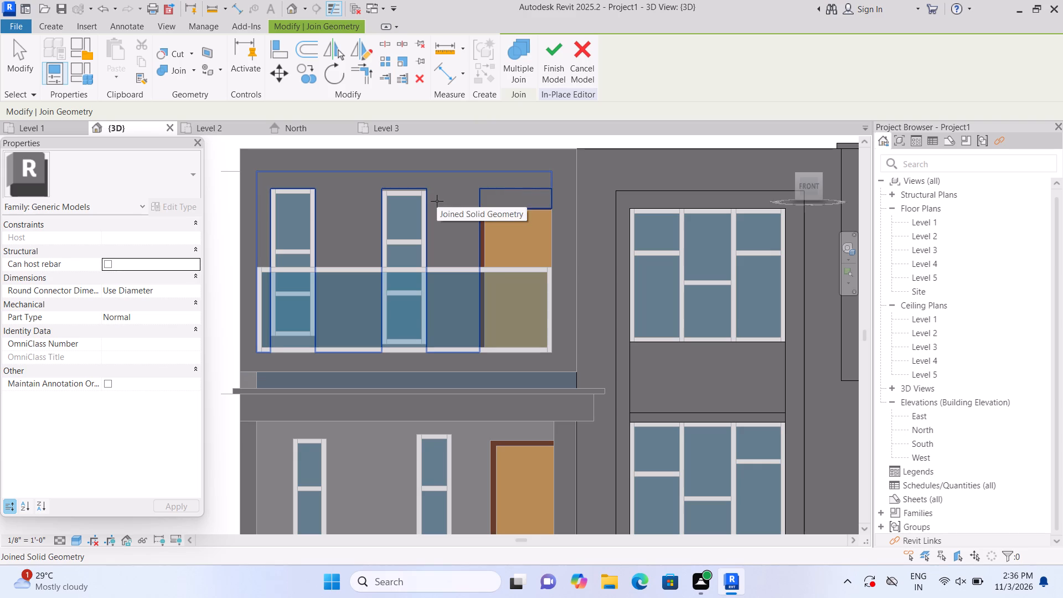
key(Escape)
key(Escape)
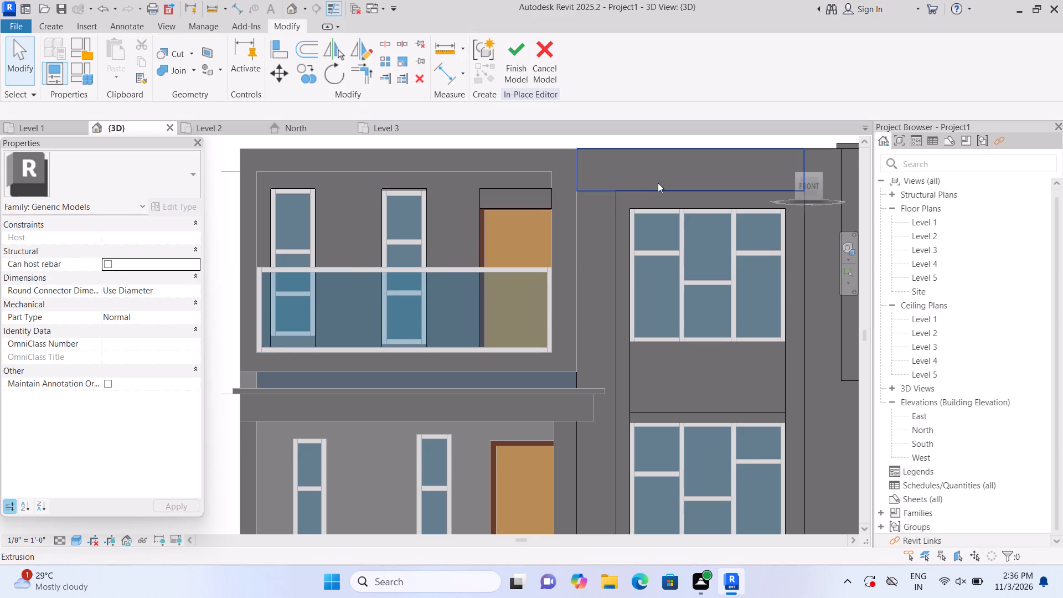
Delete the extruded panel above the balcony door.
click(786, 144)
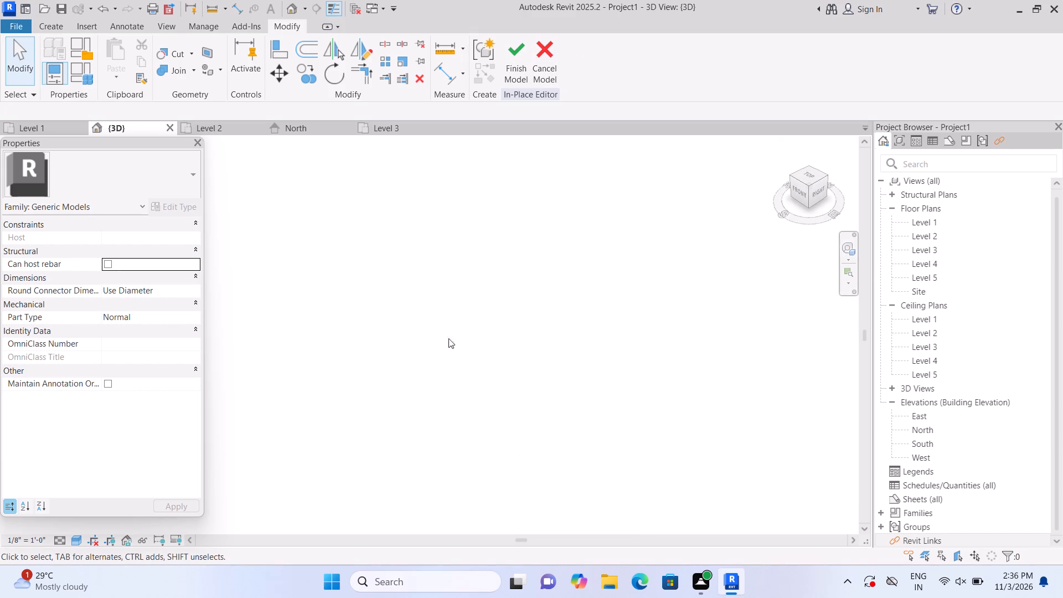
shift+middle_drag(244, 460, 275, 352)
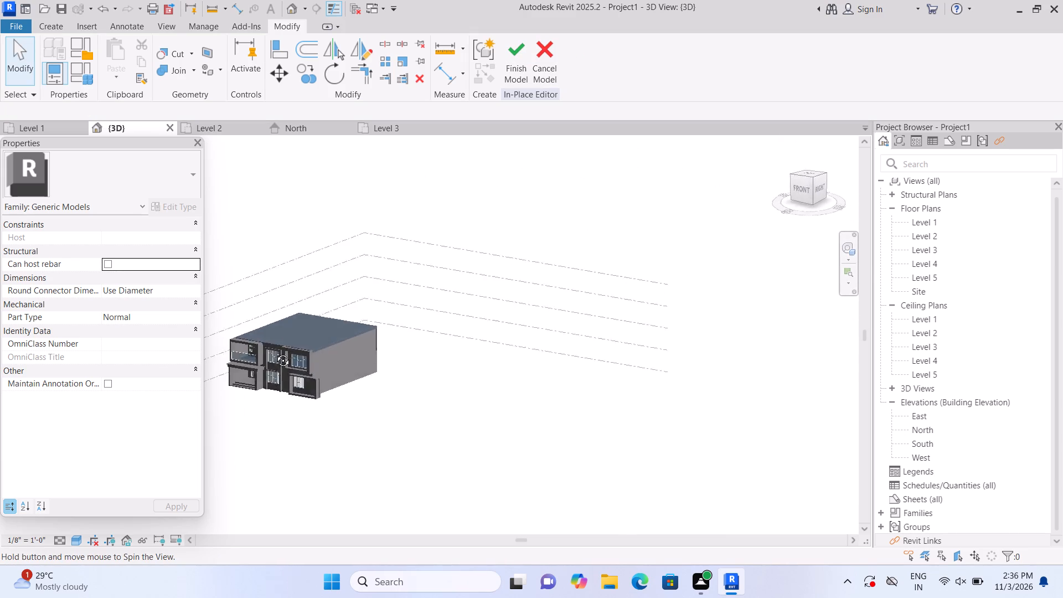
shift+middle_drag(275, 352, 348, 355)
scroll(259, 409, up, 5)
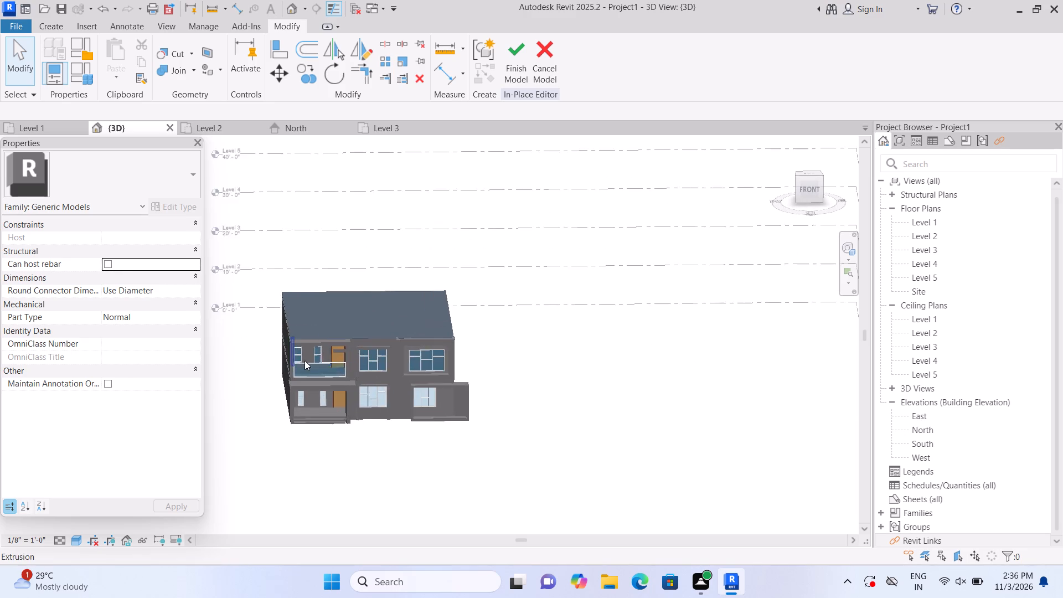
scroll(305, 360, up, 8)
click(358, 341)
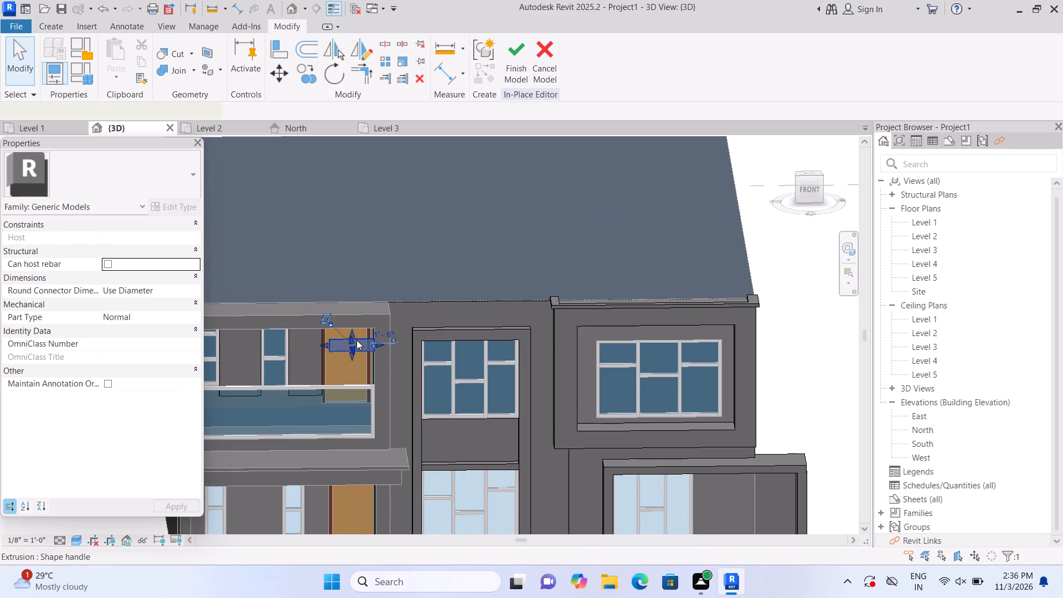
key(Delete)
Extend the horizontal strip across the top of the balcony recess past the door to the recess's side wall.
shift+middle_drag(316, 393, 322, 386)
shift+scroll(319, 393, up, 1)
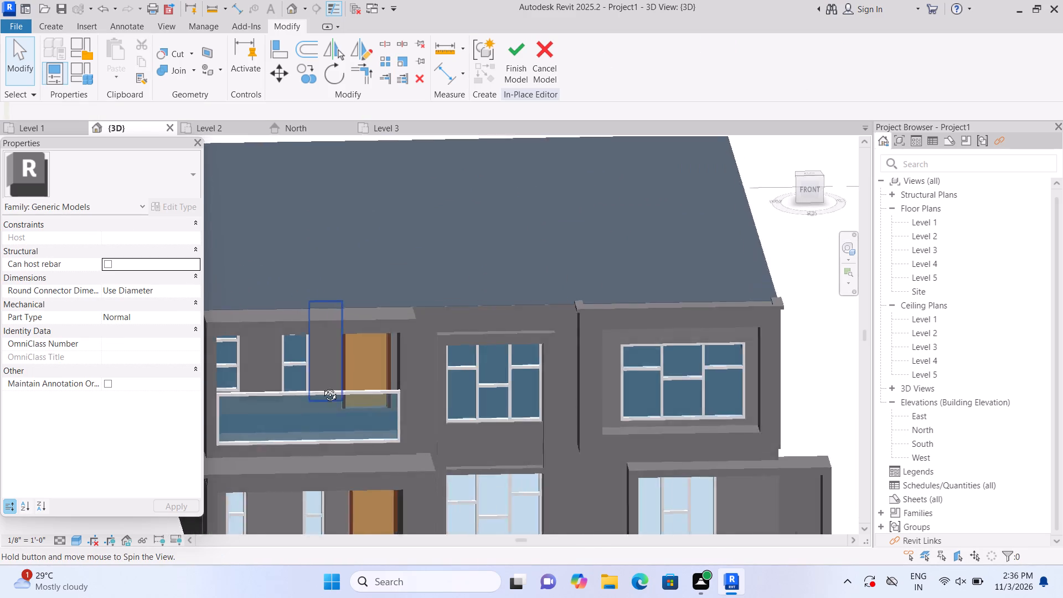
shift+middle_drag(322, 386, 326, 292)
middle_drag(342, 238, 347, 543)
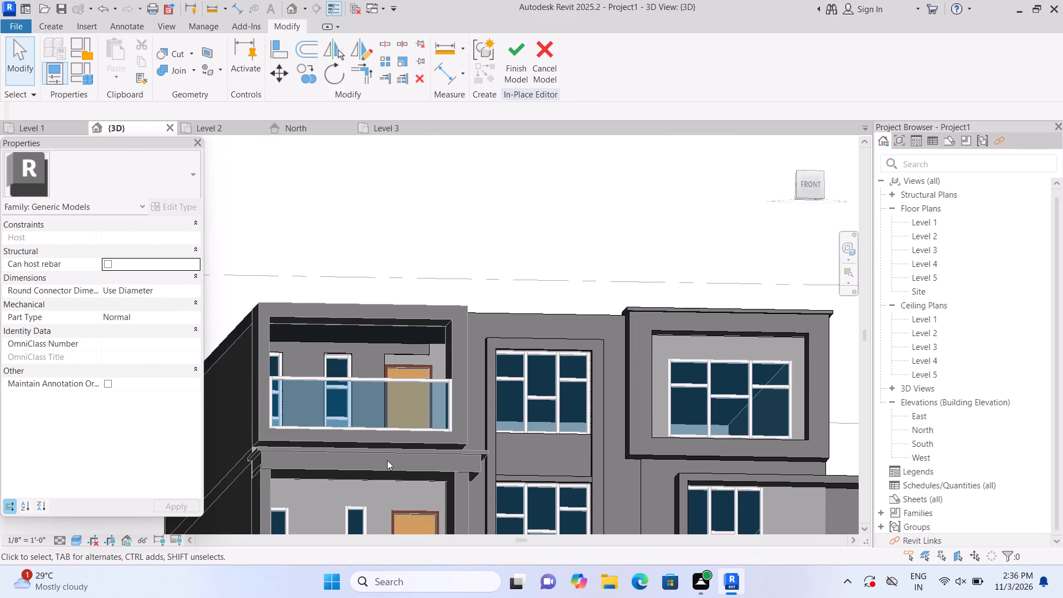
scroll(408, 367, up, 5)
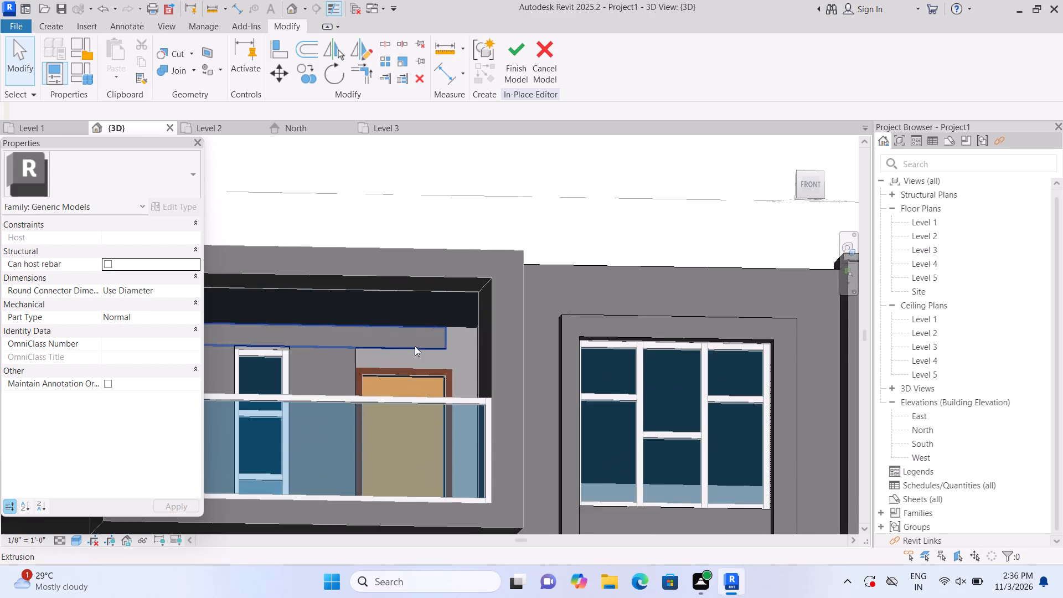
scroll(414, 344, up, 1)
click(414, 343)
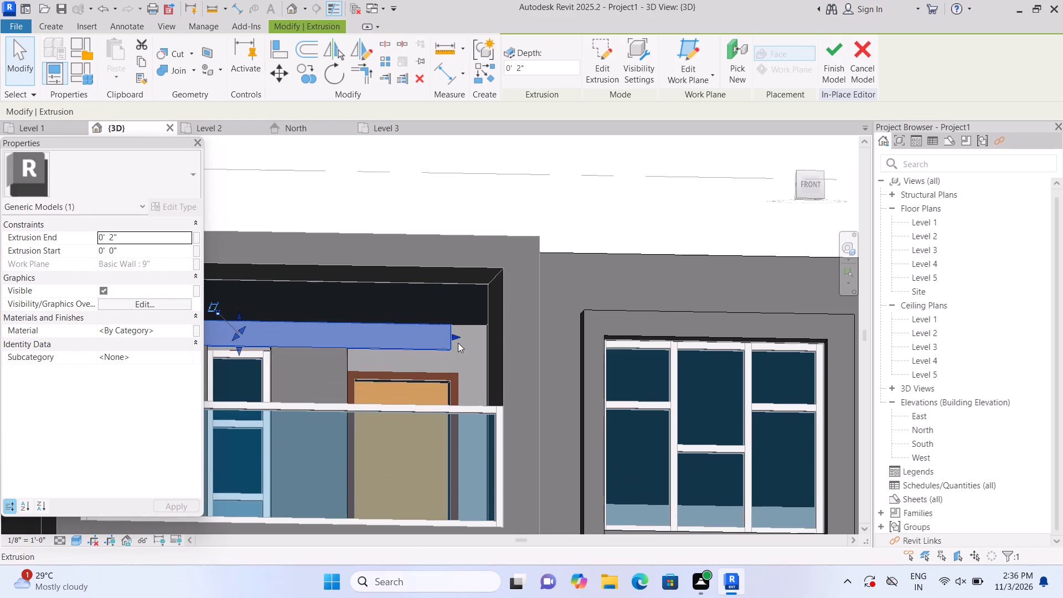
drag(453, 335, 492, 337)
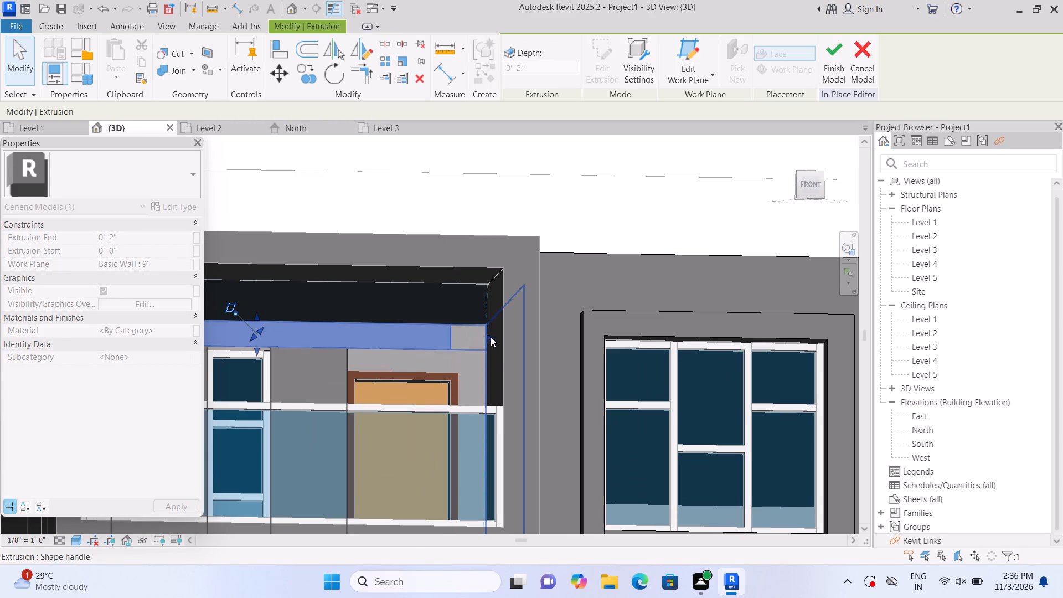
click(430, 360)
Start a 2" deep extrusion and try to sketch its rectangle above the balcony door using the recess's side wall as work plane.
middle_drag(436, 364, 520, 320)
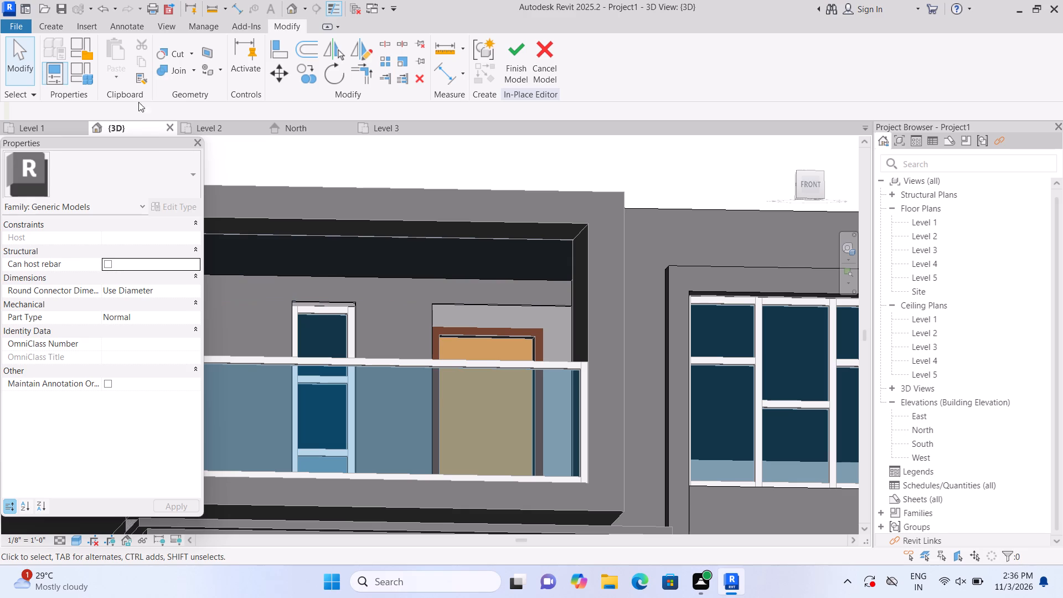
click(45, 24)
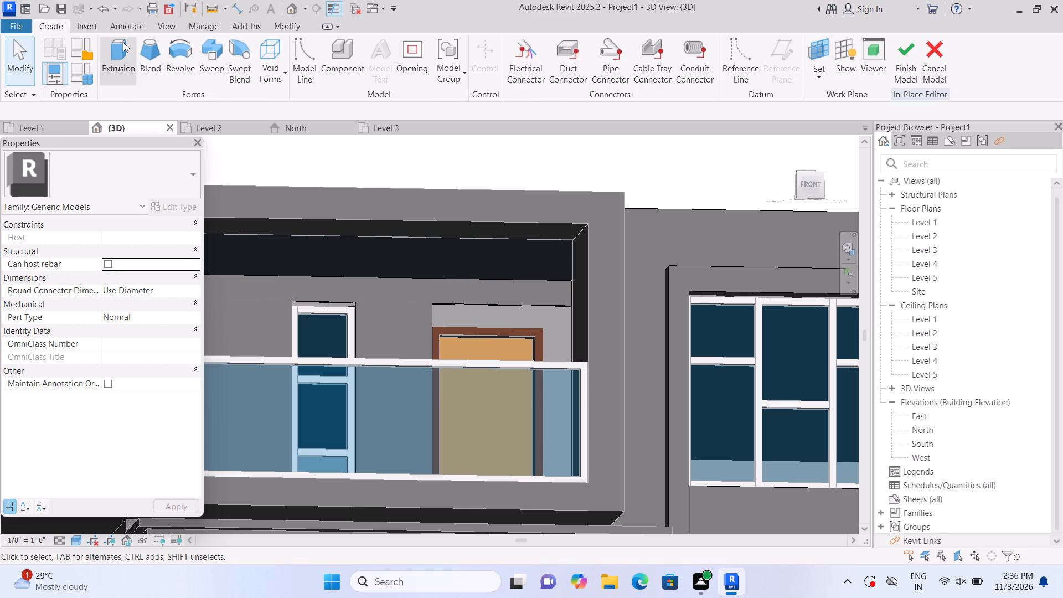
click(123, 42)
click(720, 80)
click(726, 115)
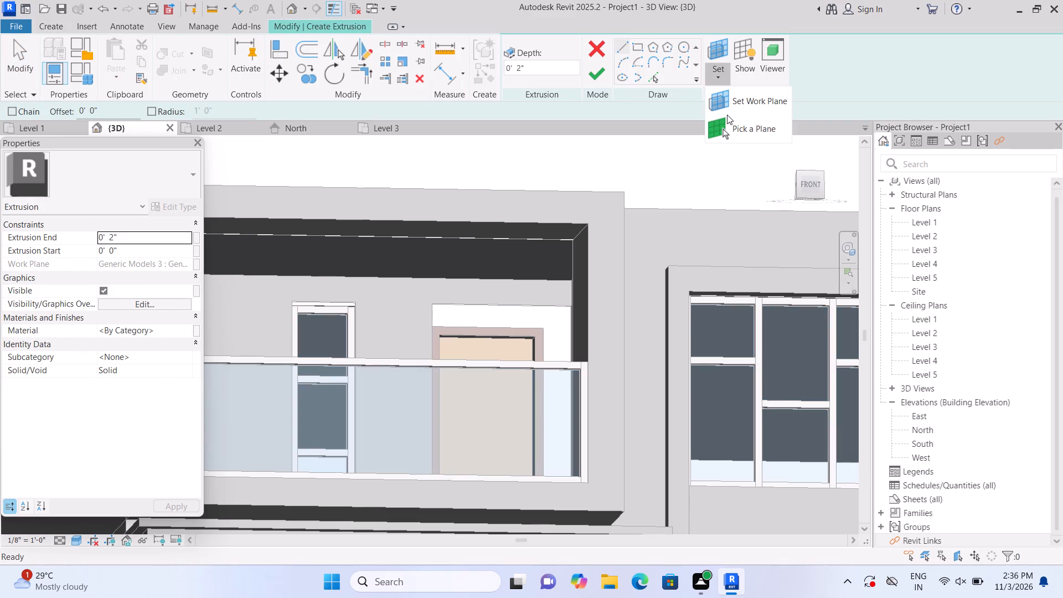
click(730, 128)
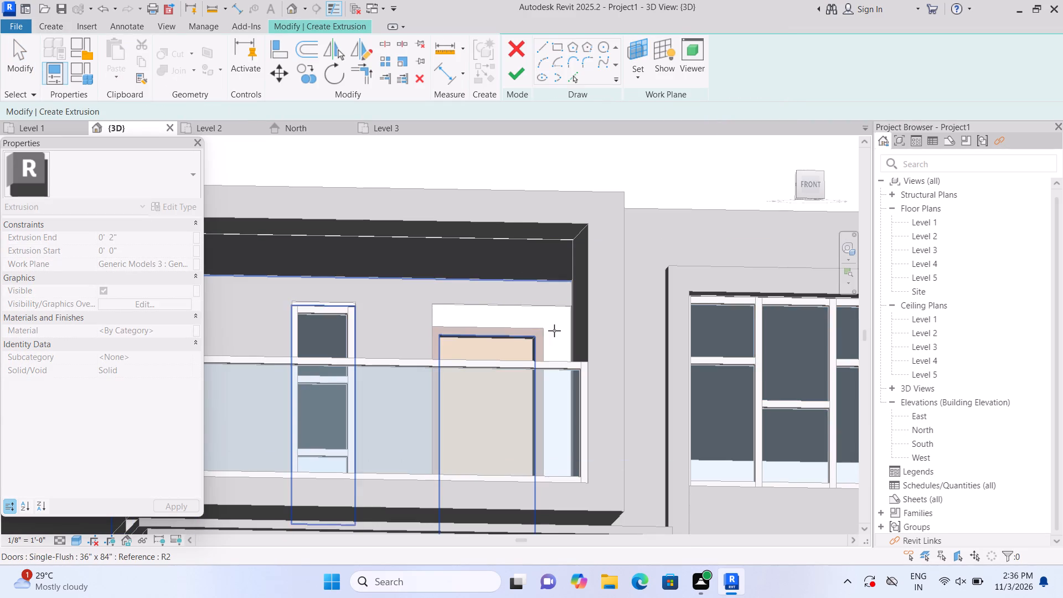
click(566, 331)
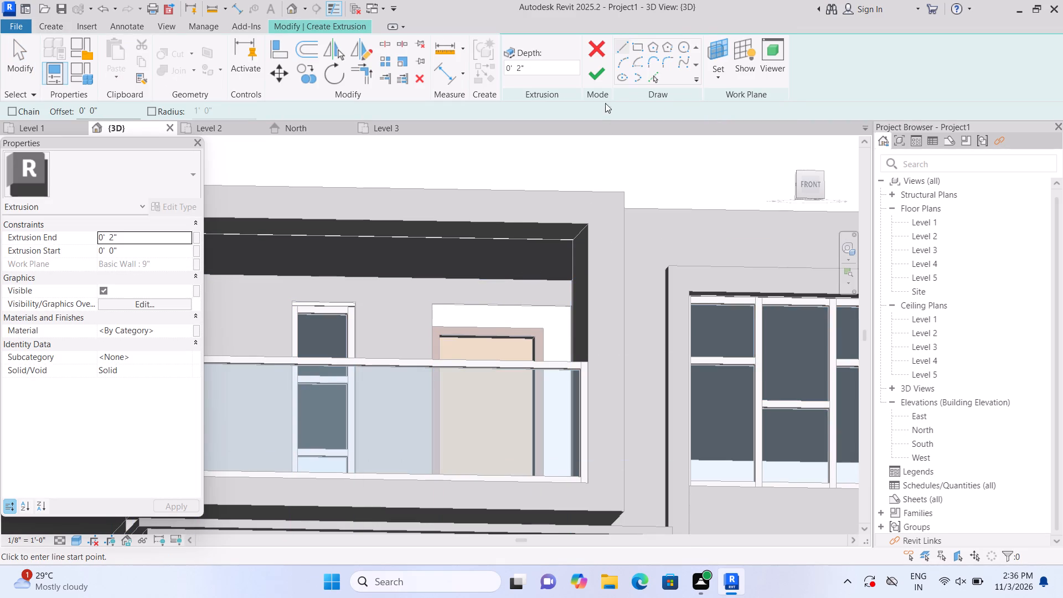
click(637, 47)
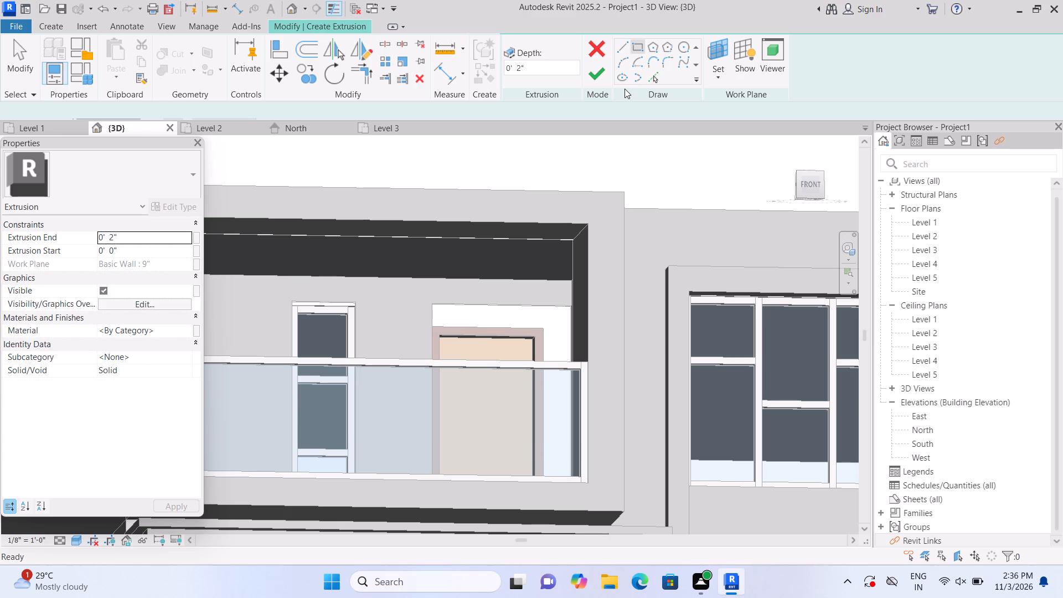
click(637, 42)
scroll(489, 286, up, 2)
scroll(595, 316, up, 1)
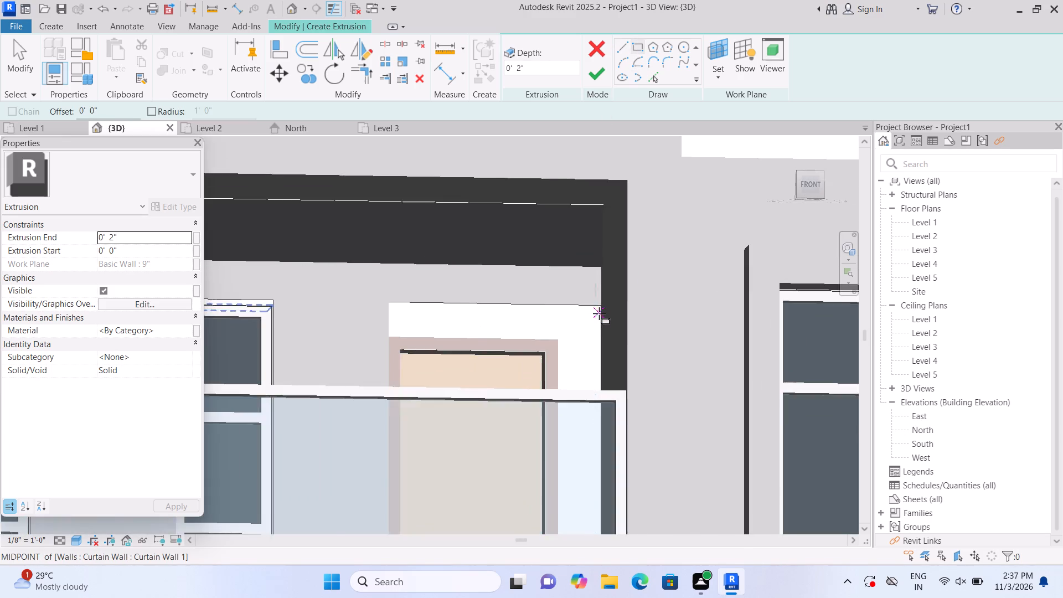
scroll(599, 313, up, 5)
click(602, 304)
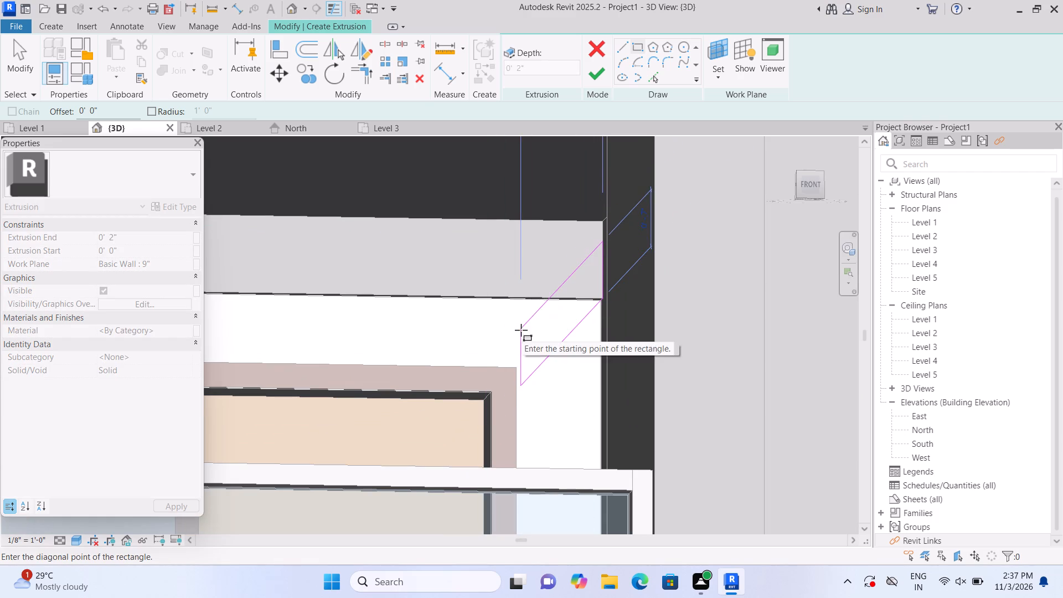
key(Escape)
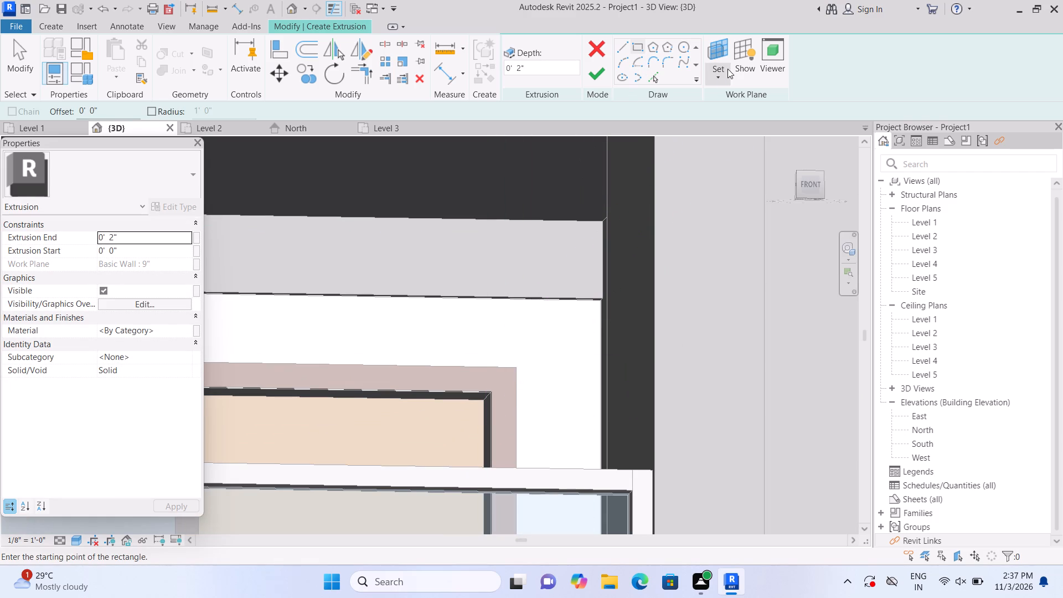
Extrude a 2" deep rectangular panel, about 4'-4 1/2" wide, above the balcony door up to the side wall, using the back wall's face as work plane.
click(719, 80)
click(726, 126)
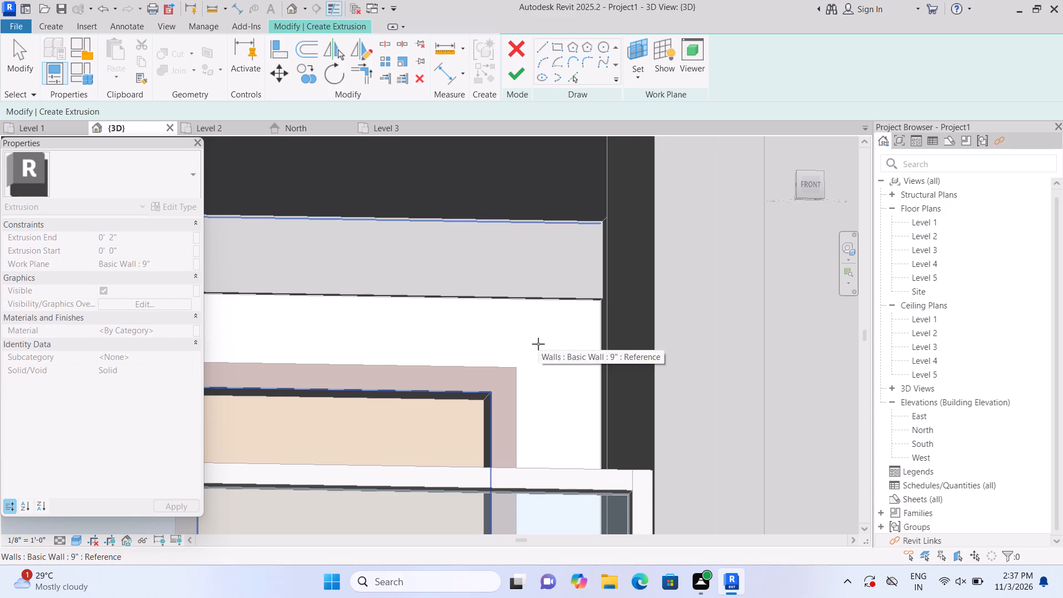
scroll(539, 343, down, 4)
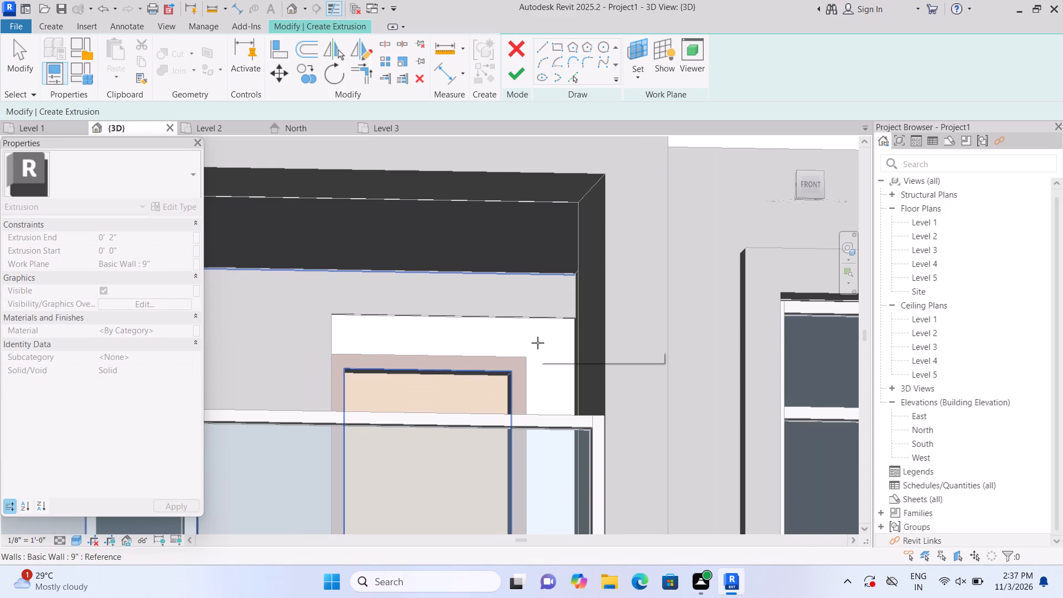
click(538, 343)
click(638, 46)
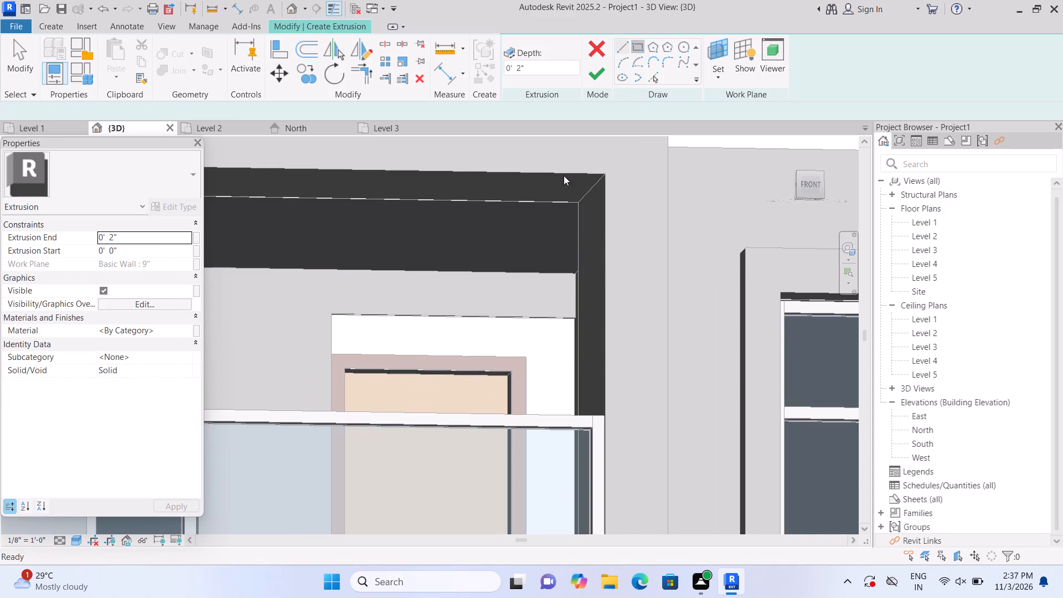
scroll(533, 355, up, 6)
scroll(616, 296, up, 2)
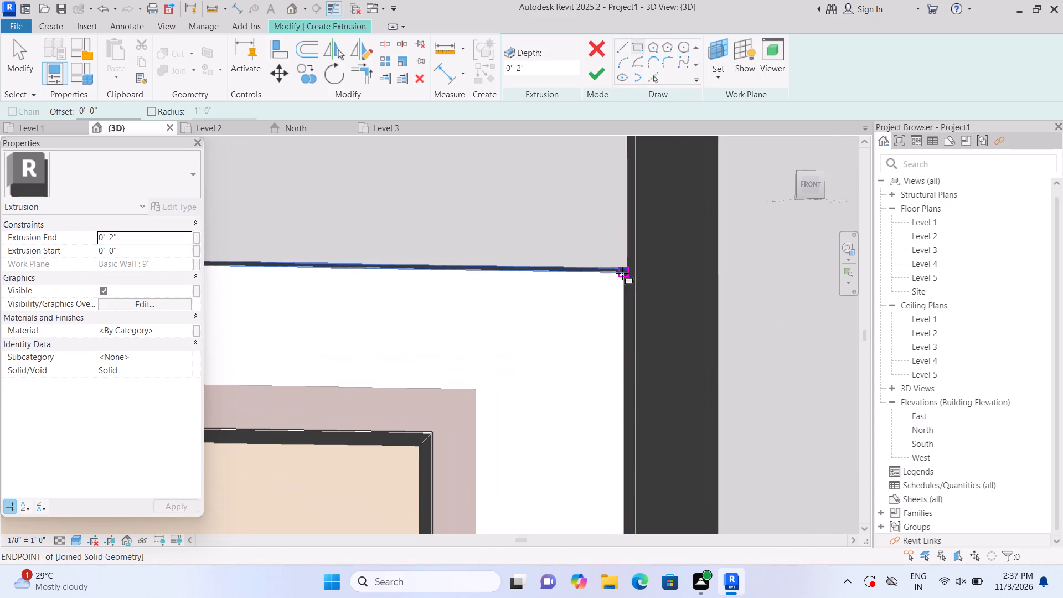
click(622, 272)
middle_drag(464, 364, 605, 321)
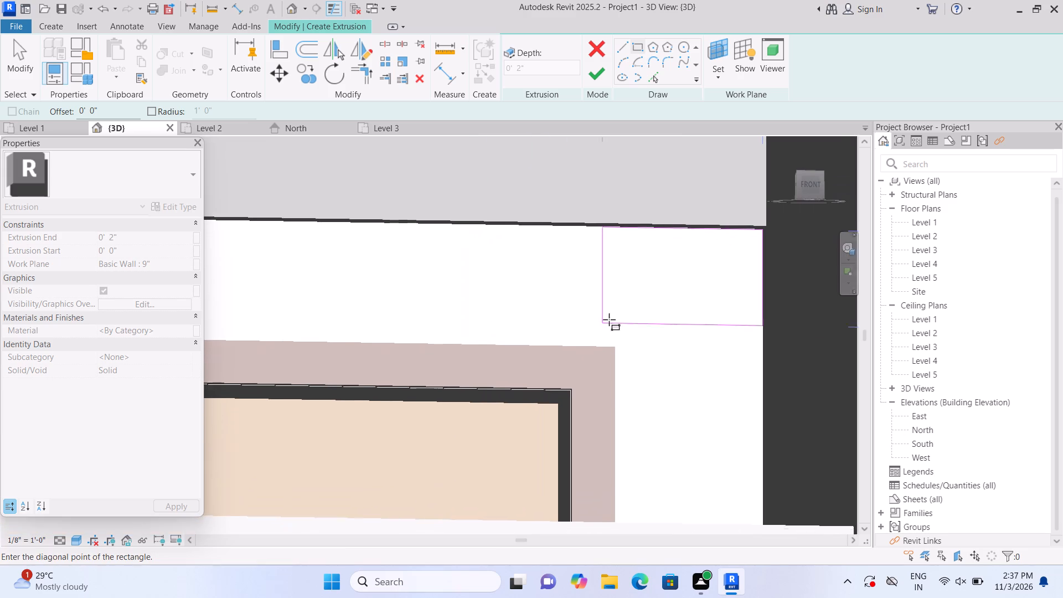
middle_drag(453, 342, 642, 316)
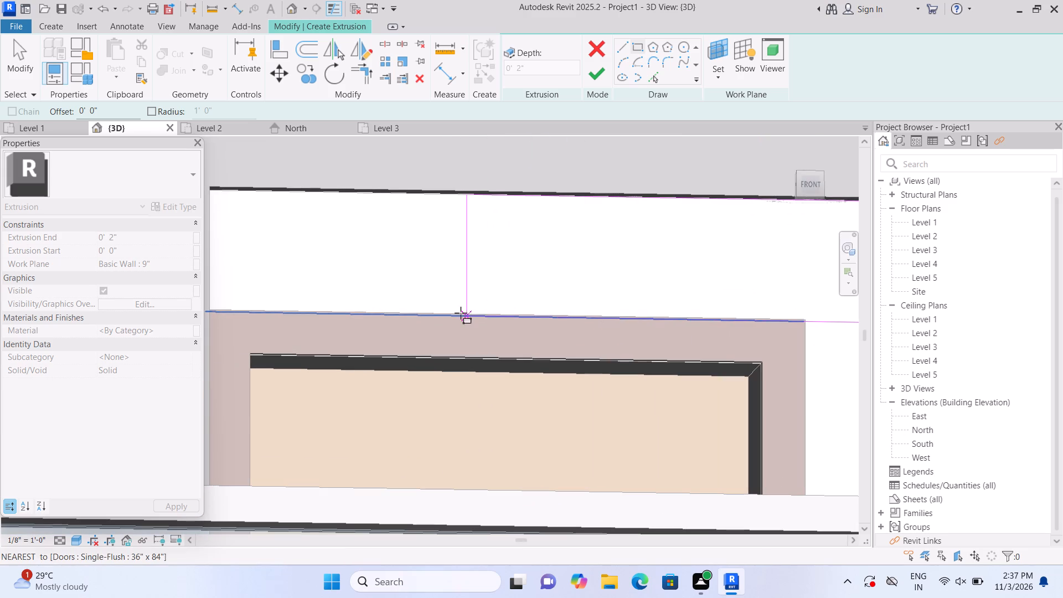
middle_drag(422, 307, 596, 290)
scroll(422, 307, up, 1)
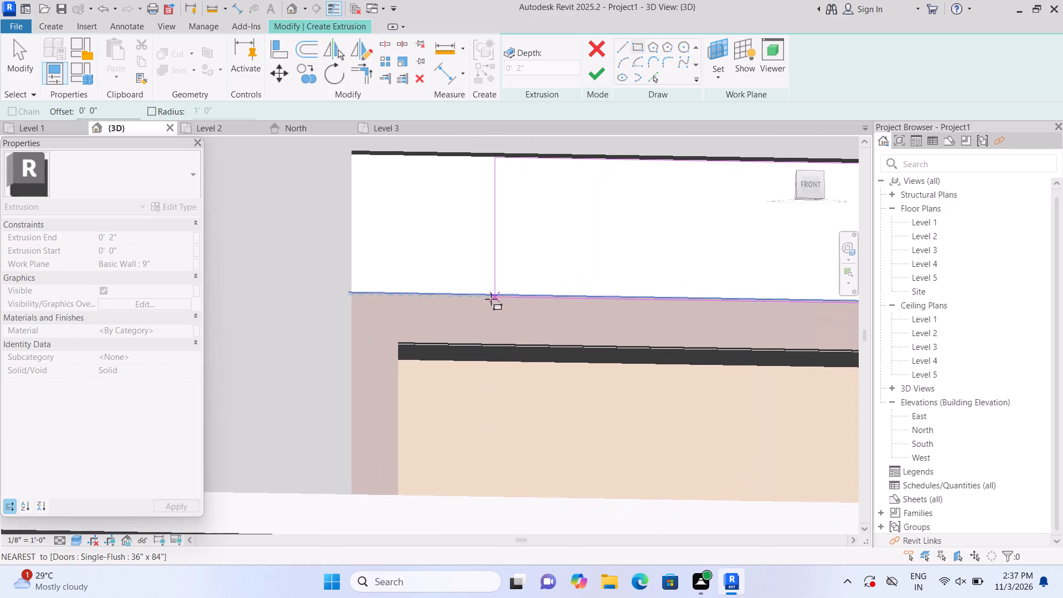
click(350, 290)
click(596, 76)
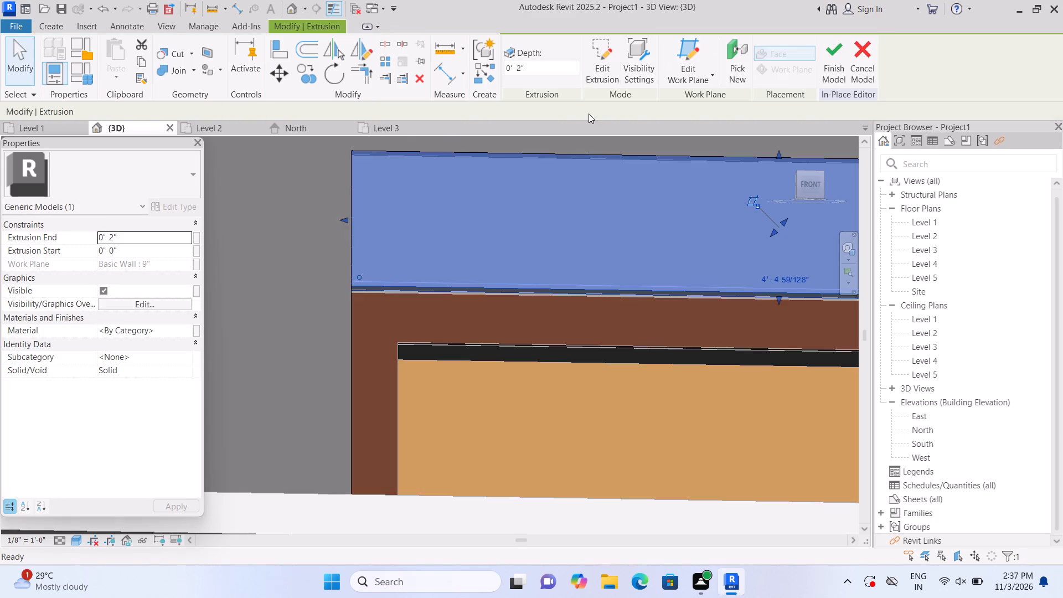
scroll(557, 196, down, 4)
key(Escape)
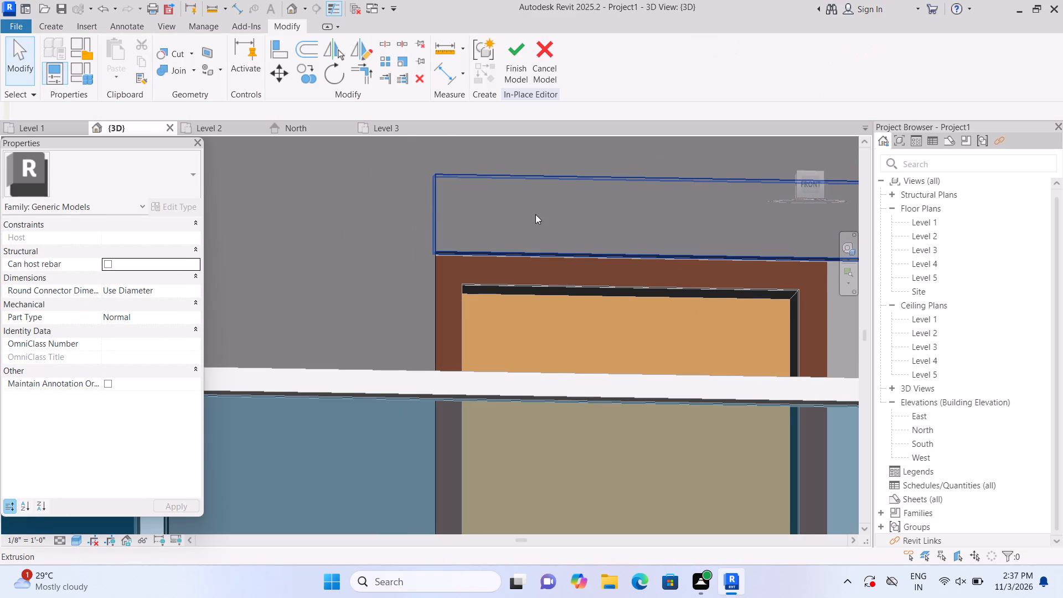
Join the panel above the balcony door to the cladding around the balcony's narrow windows.
scroll(534, 230, down, 1)
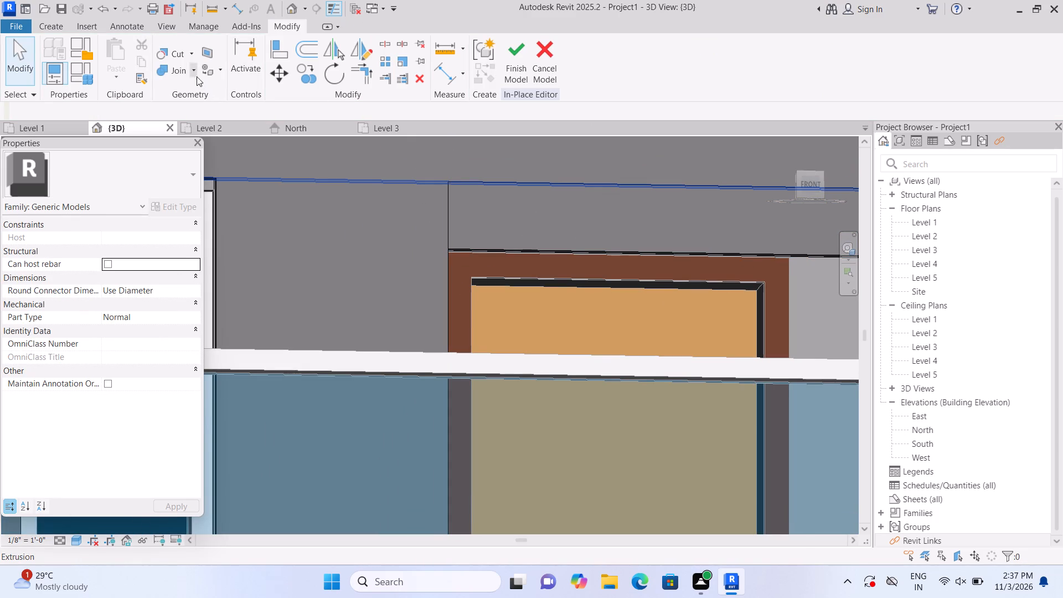
click(187, 69)
click(191, 71)
click(199, 85)
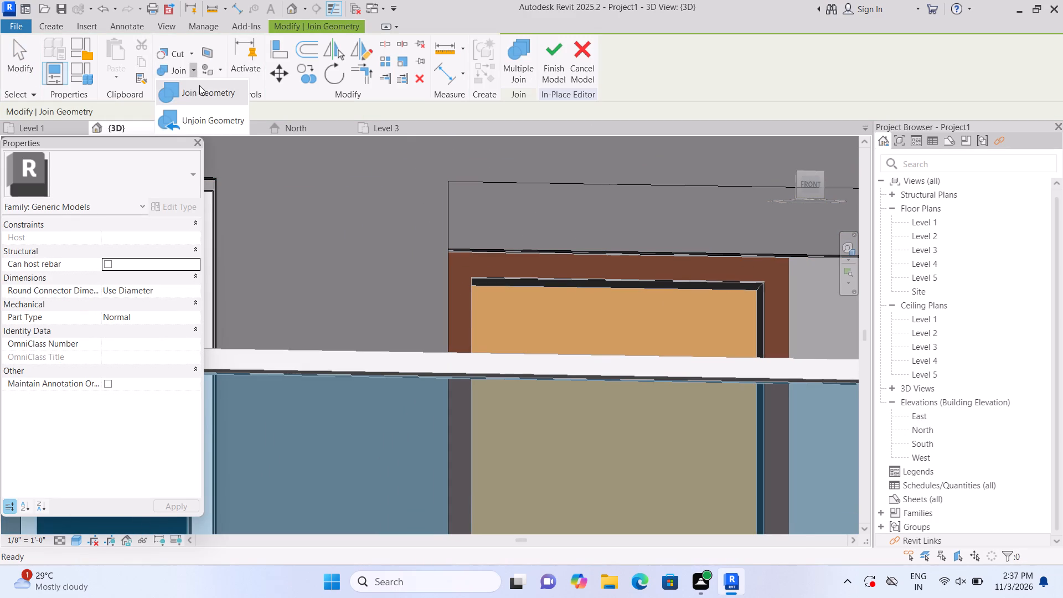
click(557, 229)
click(435, 235)
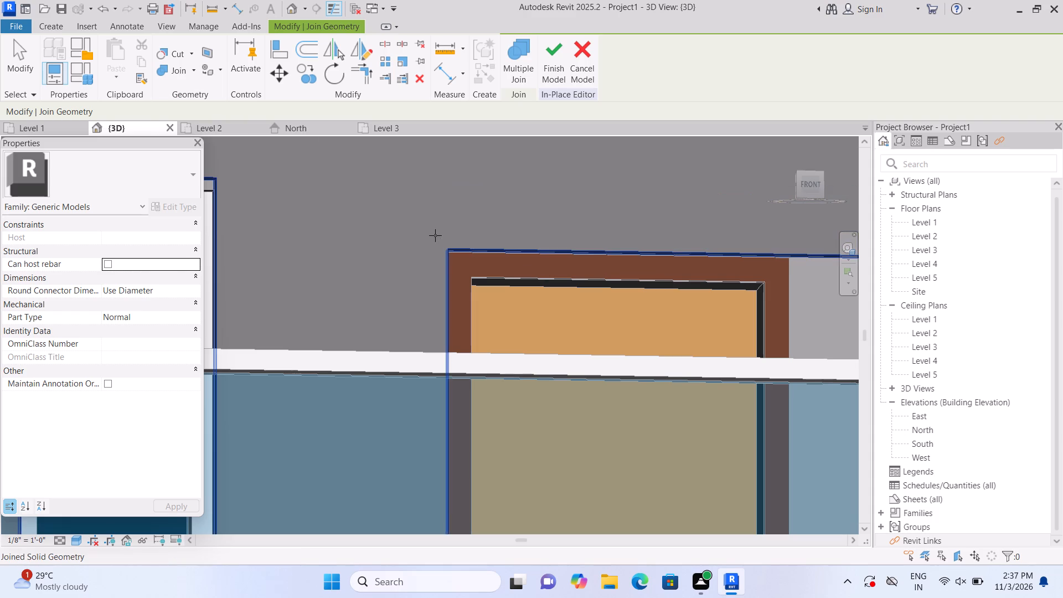
scroll(469, 239, down, 6)
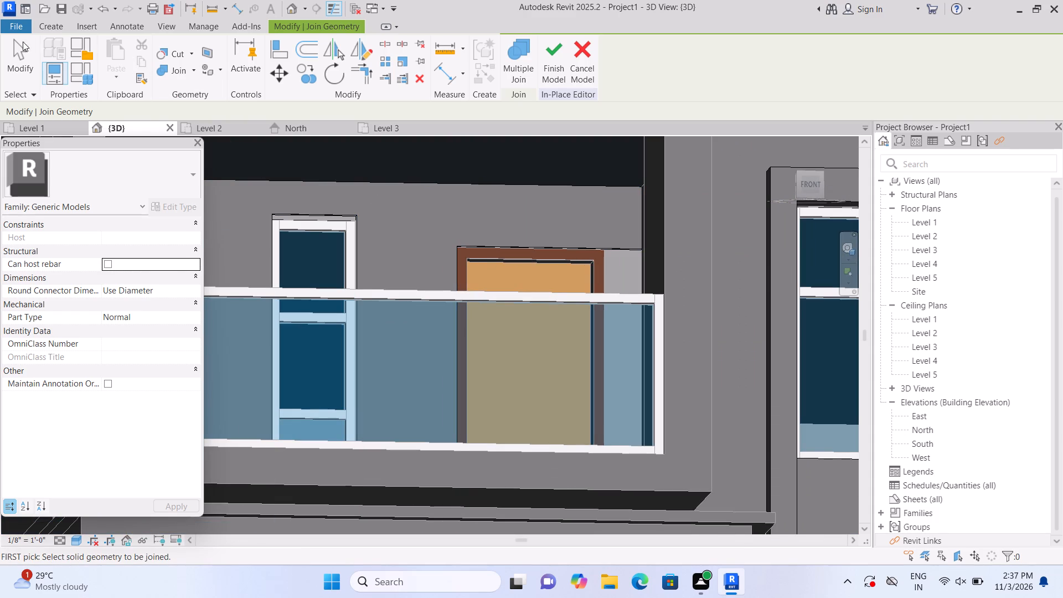
Extrude a 2" deep, 1'-3" wide vertical panel between the balcony door frame and the recess's side wall, using the cladding as work plane.
click(53, 23)
click(113, 53)
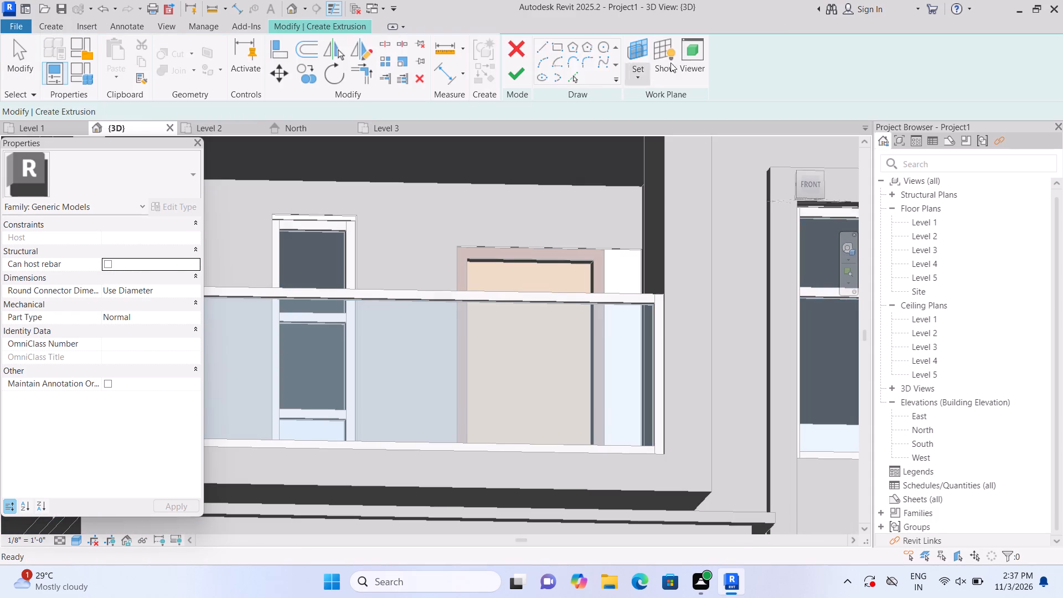
click(723, 77)
click(736, 135)
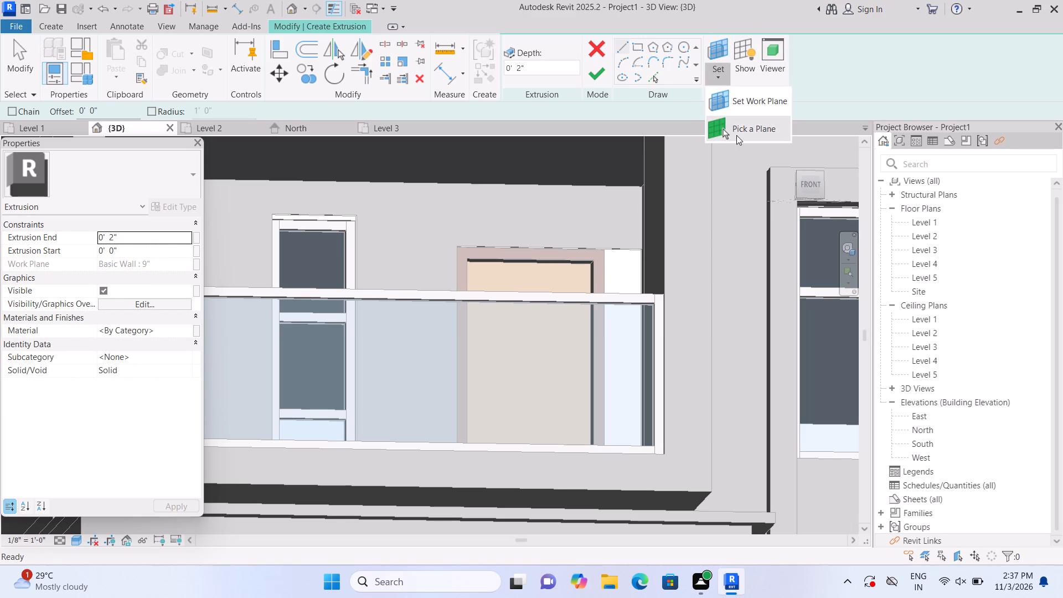
scroll(622, 349, up, 3)
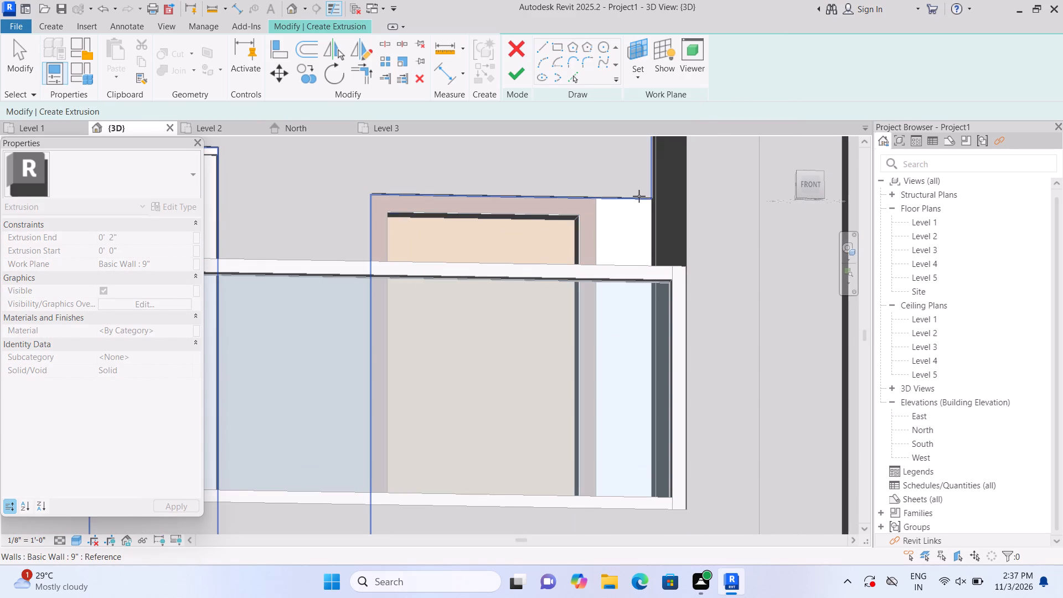
click(642, 197)
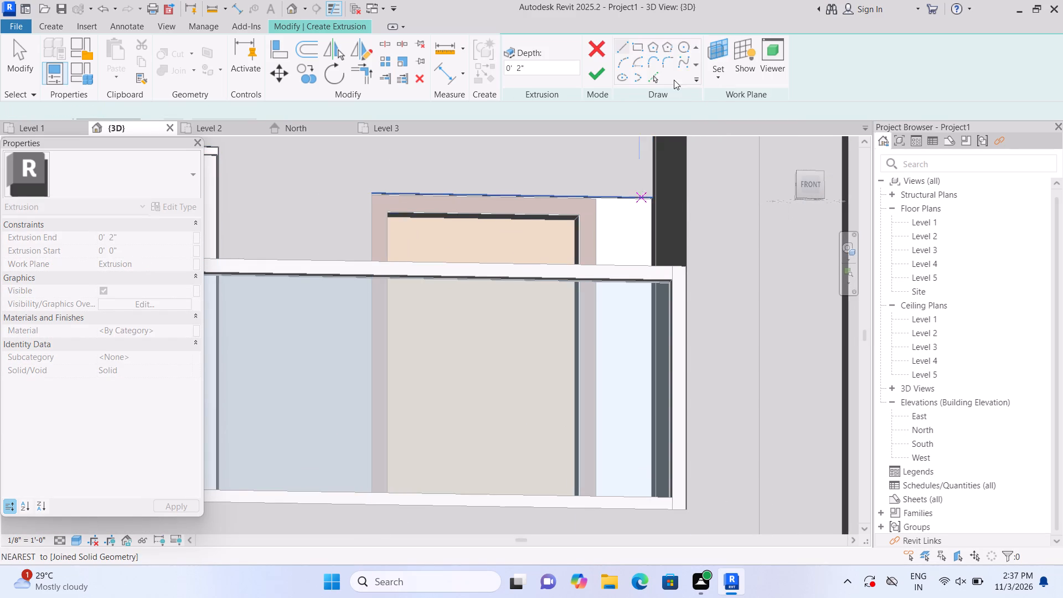
click(634, 47)
scroll(663, 204, up, 2)
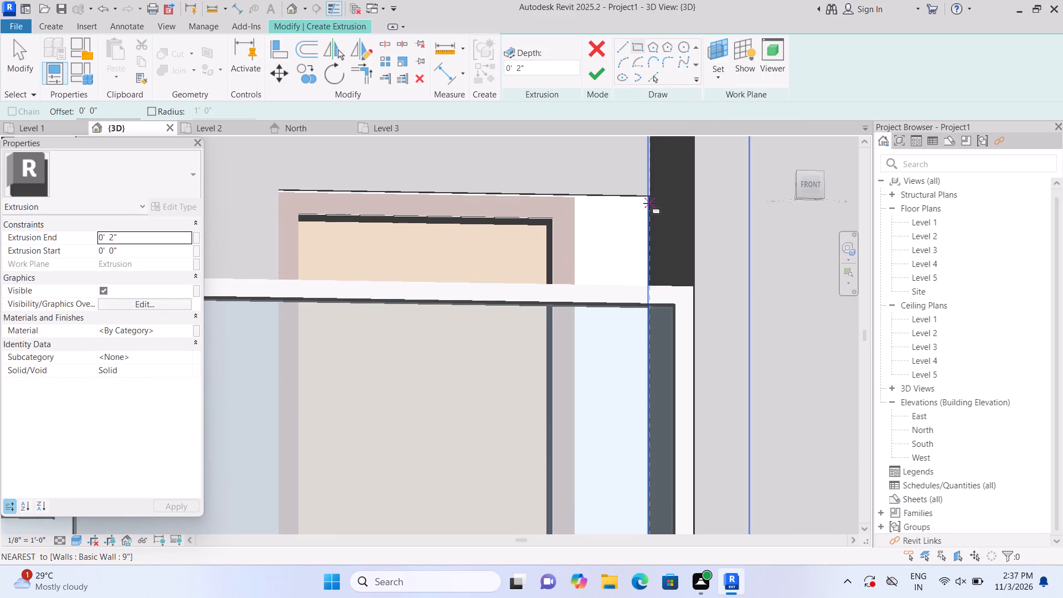
click(644, 197)
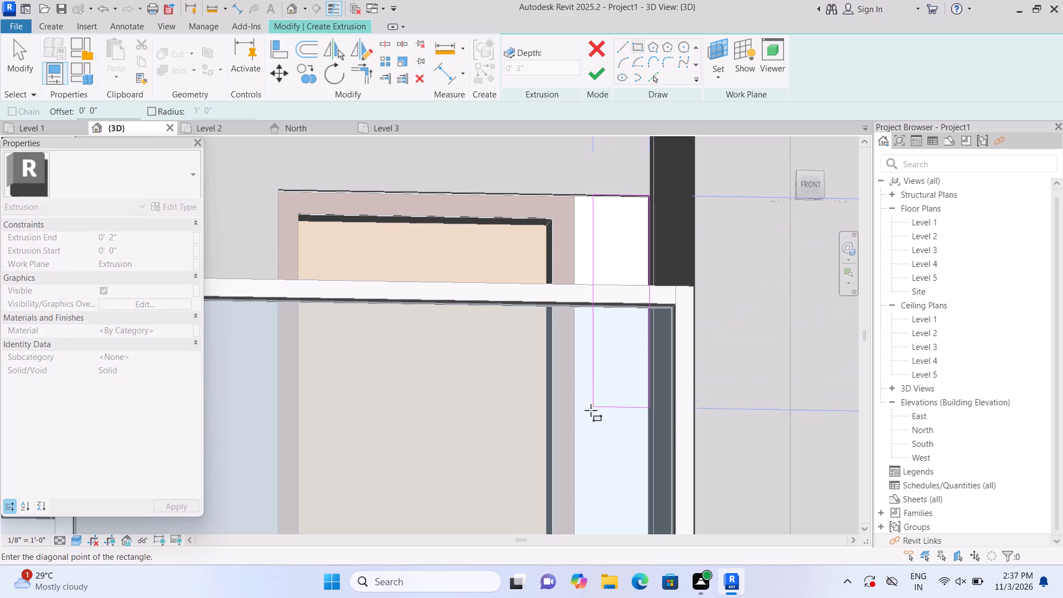
middle_drag(589, 424, 566, 304)
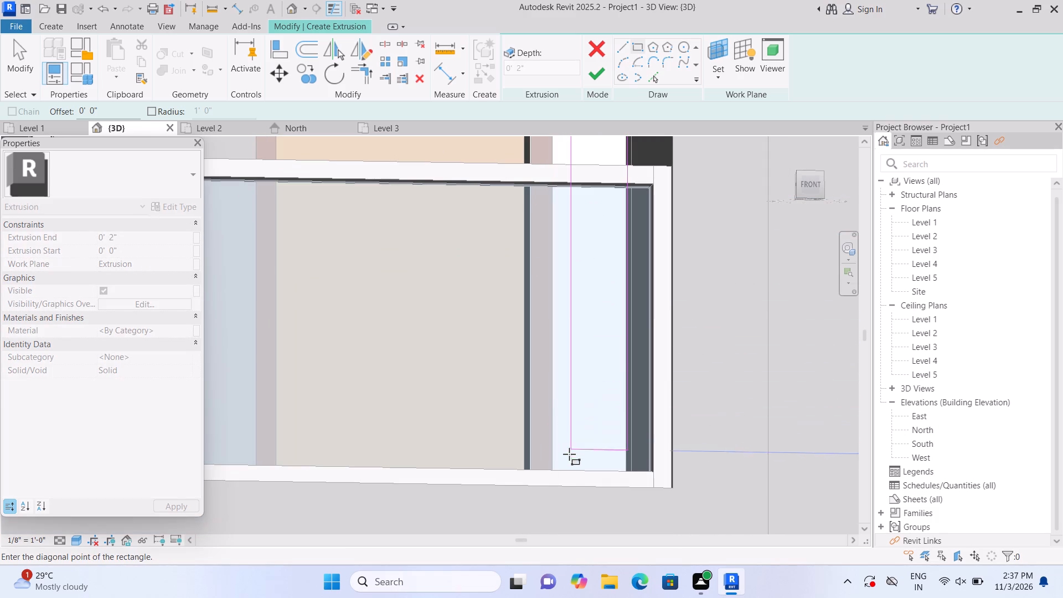
click(553, 470)
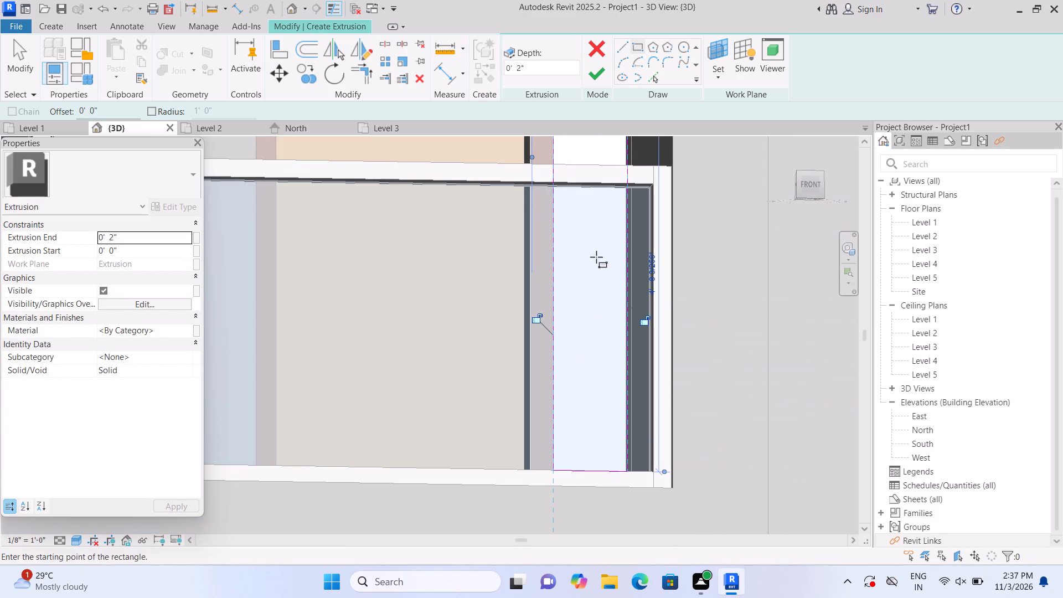
click(599, 73)
middle_drag(683, 214, 684, 277)
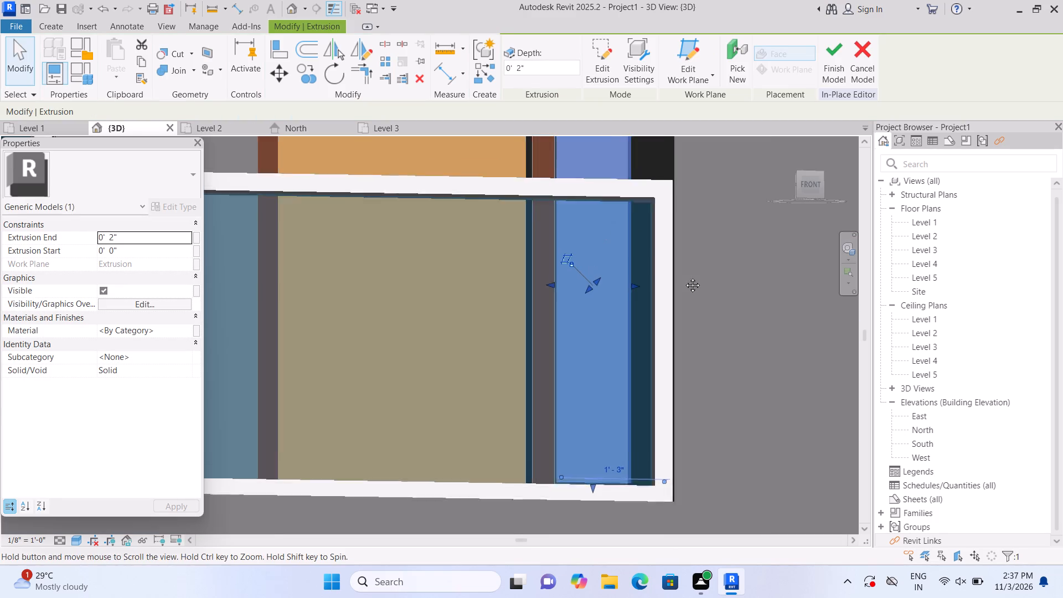
middle_drag(684, 277, 681, 381)
key(Escape)
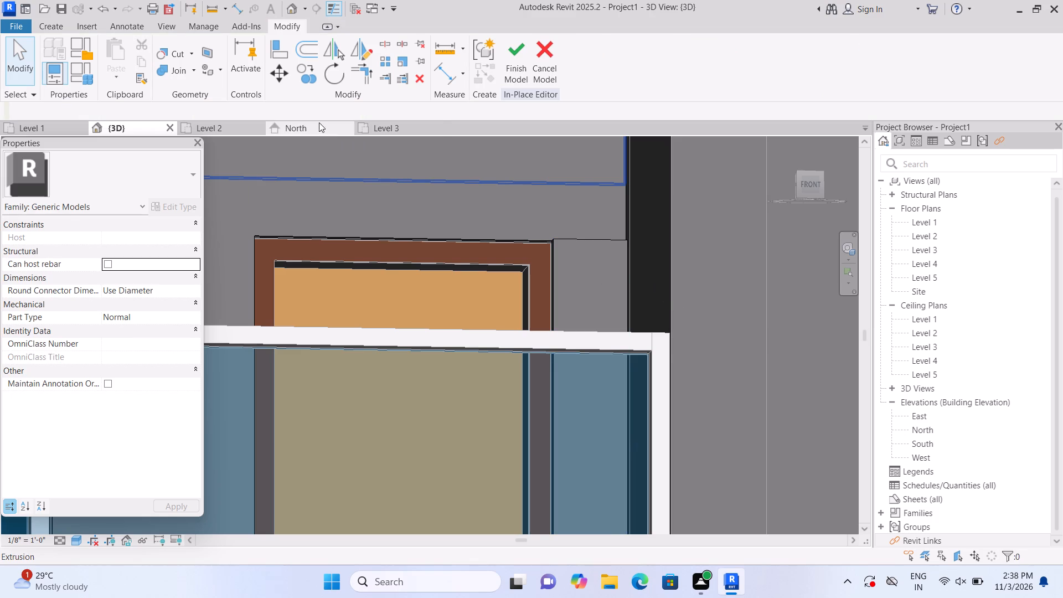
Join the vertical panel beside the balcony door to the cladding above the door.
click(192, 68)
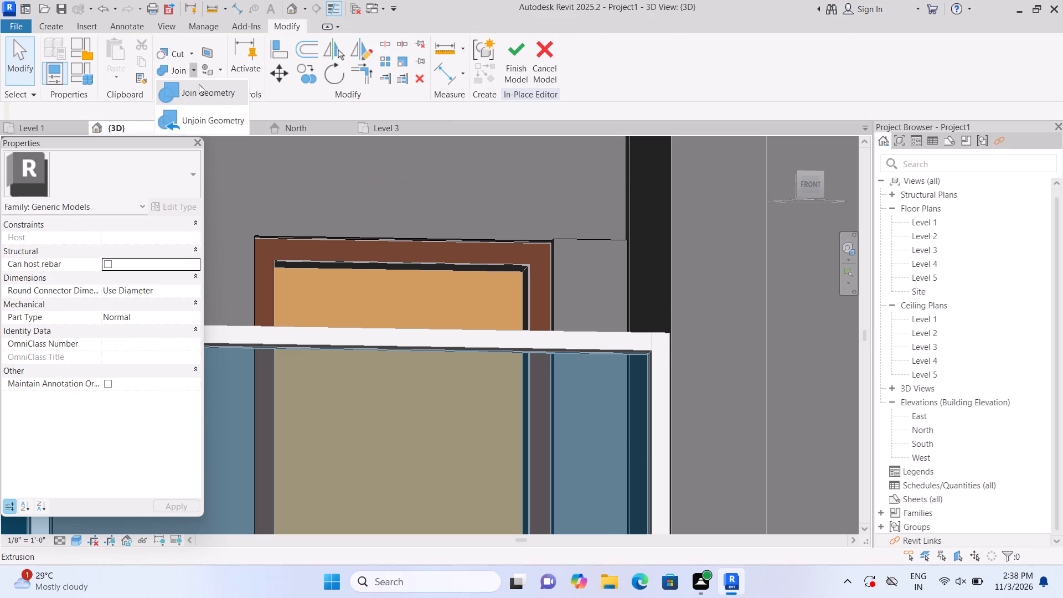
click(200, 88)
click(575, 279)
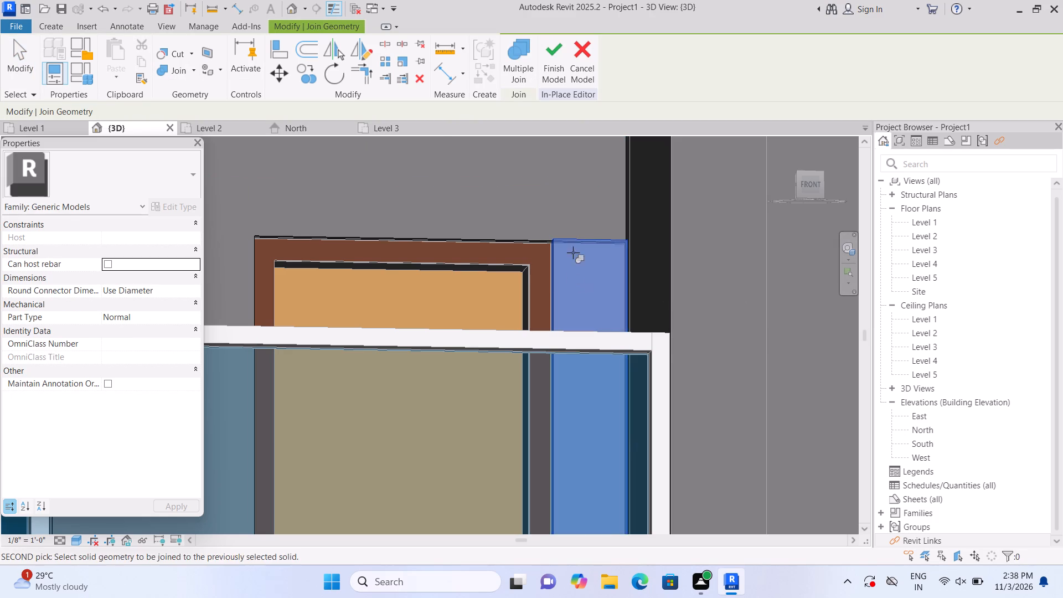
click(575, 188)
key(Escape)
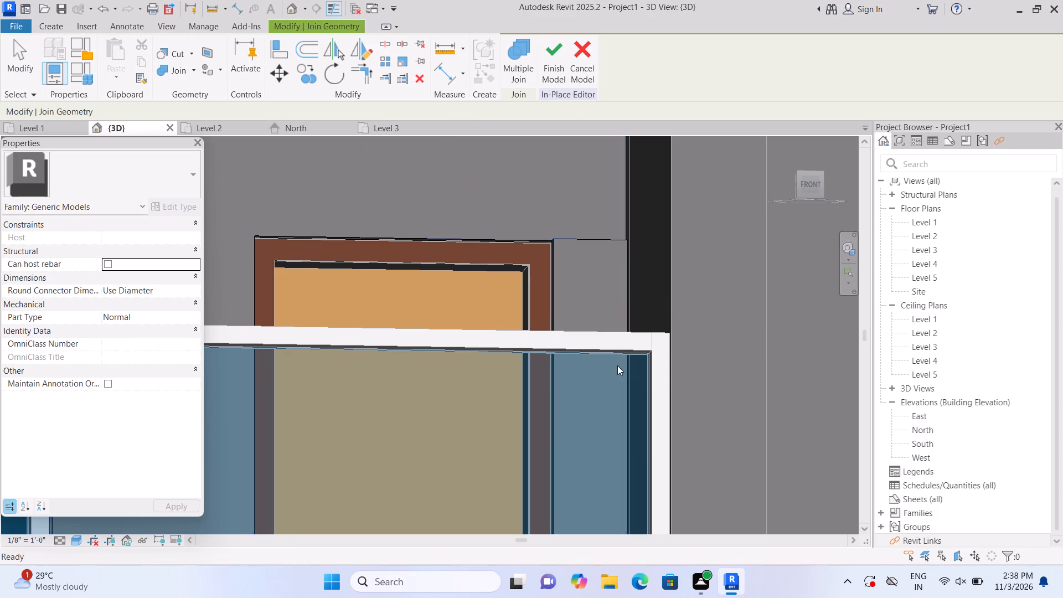
Inspect the vertical panel beside the balcony door and the cladding above it by selecting the pieces individually.
scroll(600, 275, up, 1)
click(598, 274)
click(587, 210)
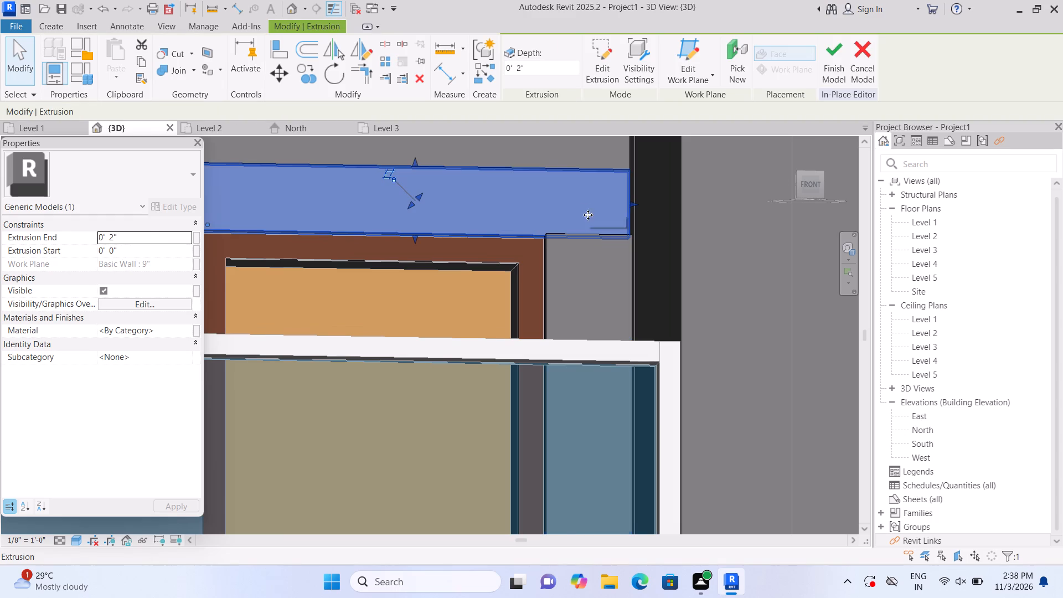
scroll(605, 271, down, 3)
key(Escape)
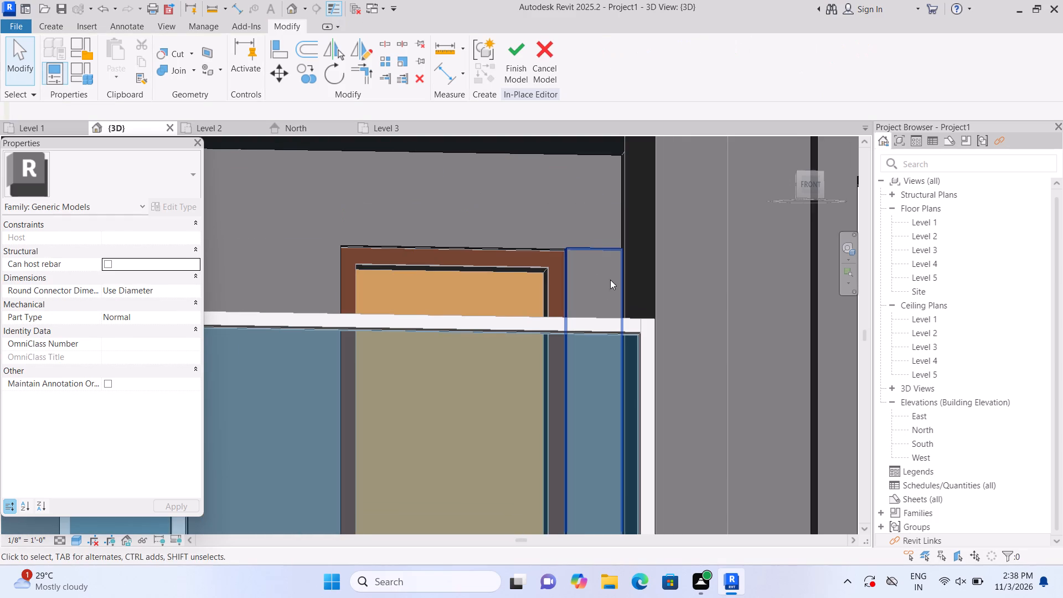
click(607, 272)
click(601, 209)
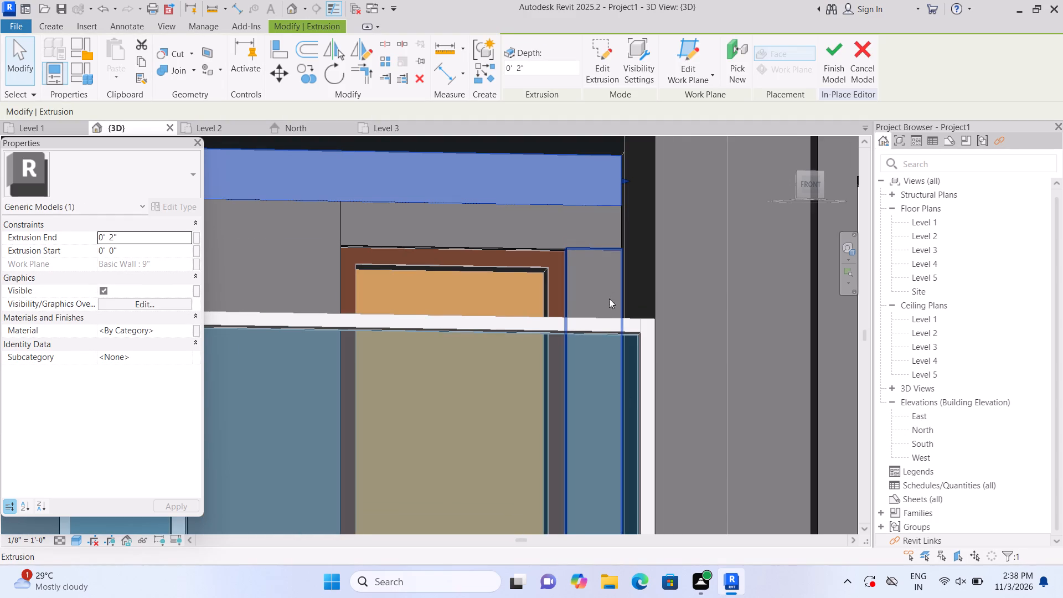
key(Escape)
click(572, 211)
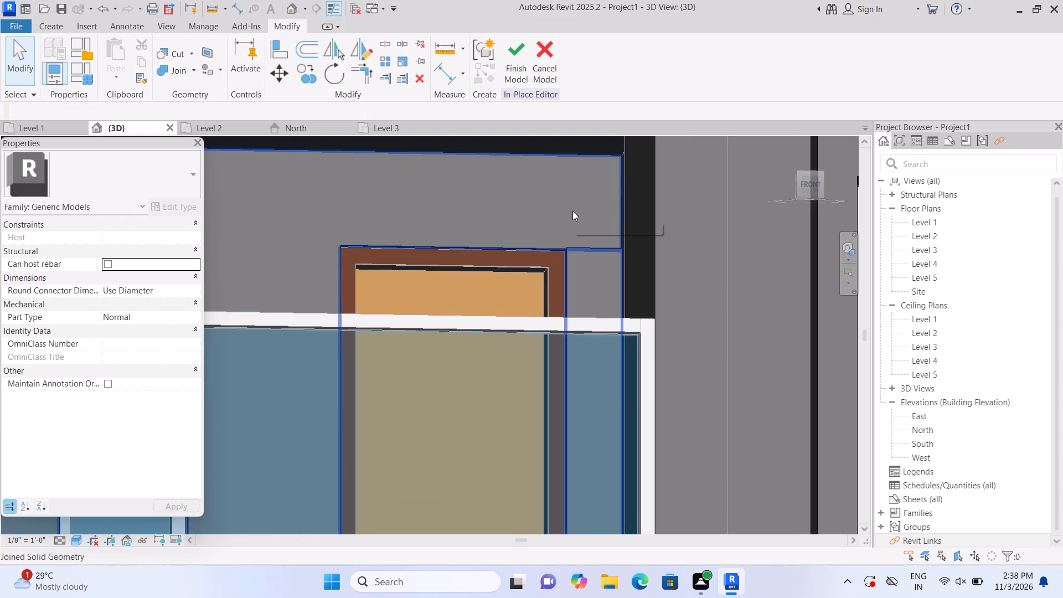
click(595, 271)
key(Escape)
key(Escape)
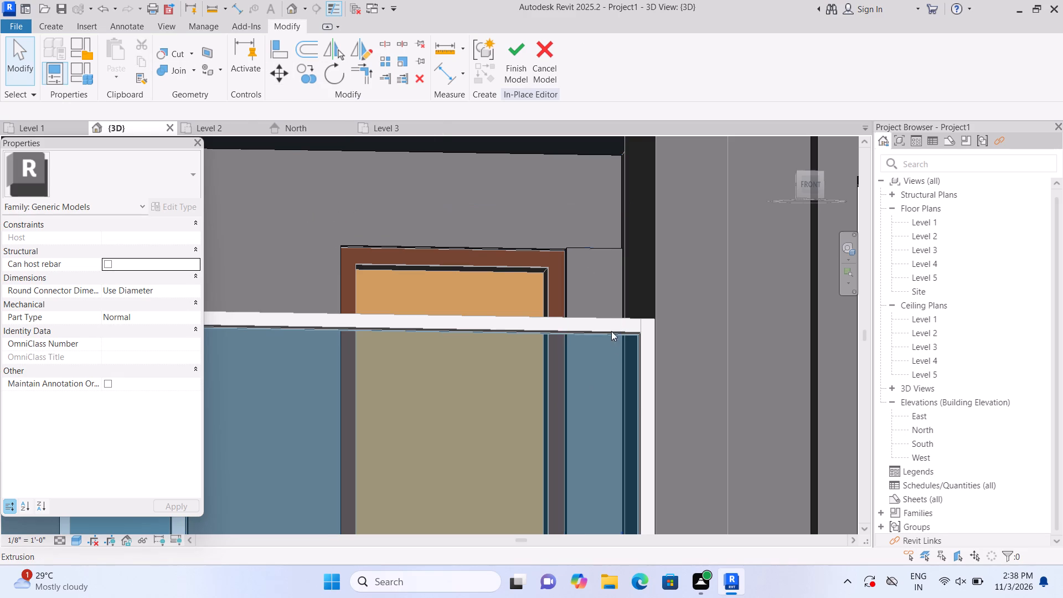
key(Escape)
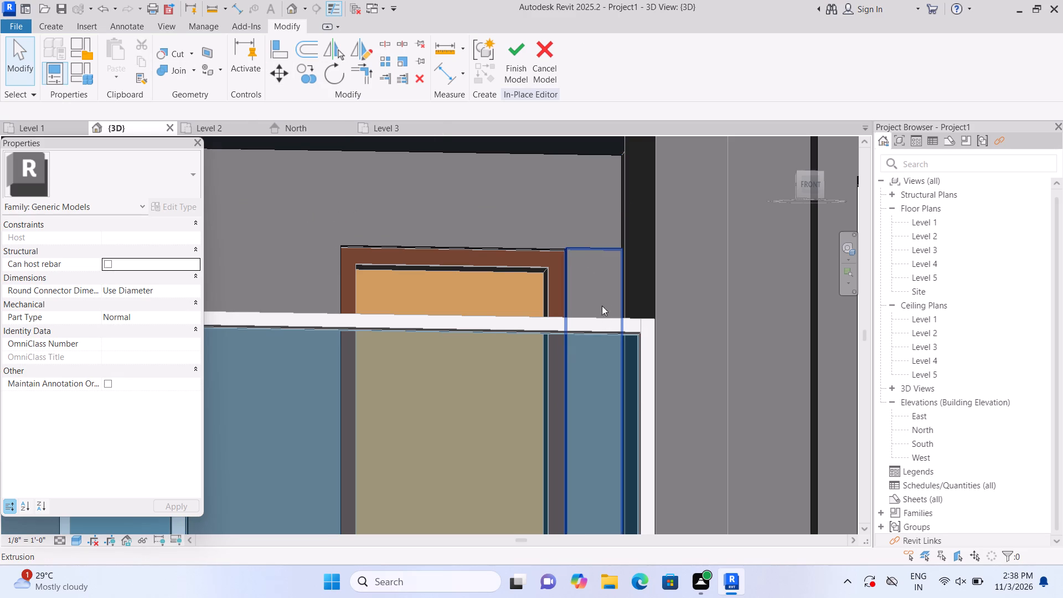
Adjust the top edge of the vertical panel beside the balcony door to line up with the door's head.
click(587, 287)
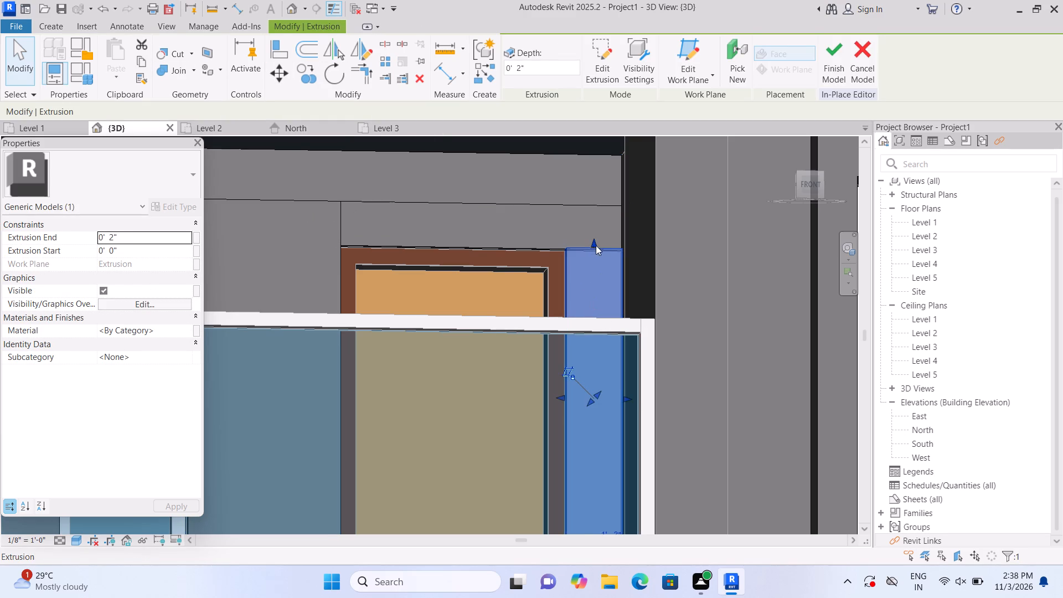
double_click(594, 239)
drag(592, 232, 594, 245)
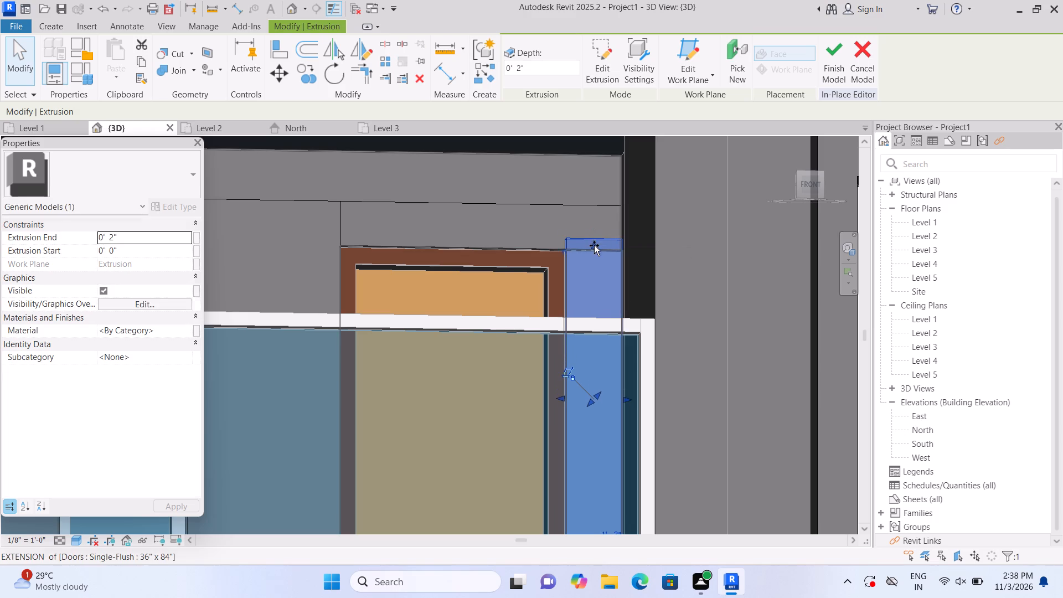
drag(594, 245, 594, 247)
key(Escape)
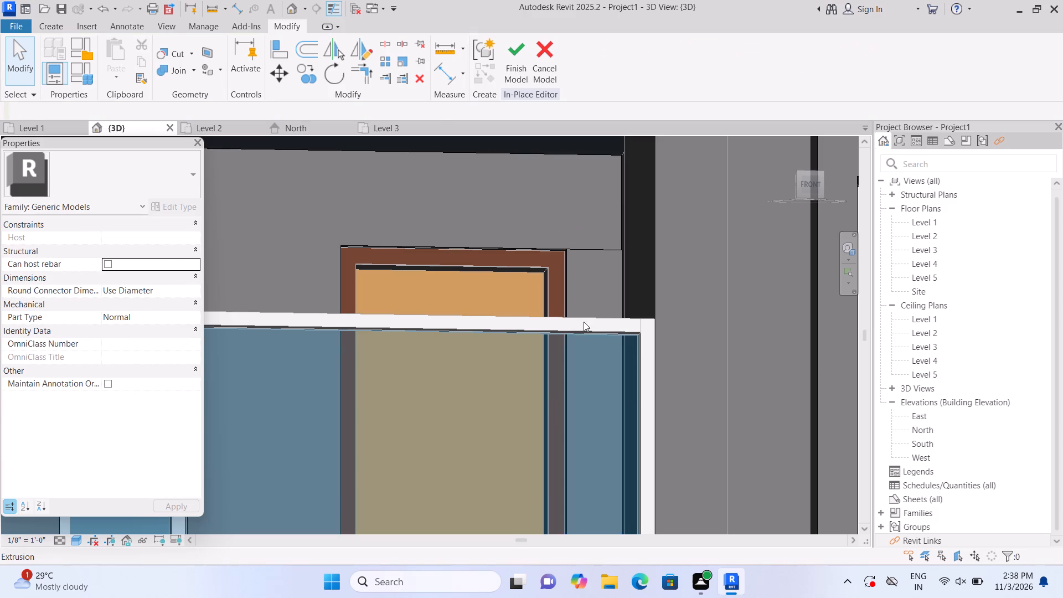
Examine the balcony recess from the front-left corner, checking how the vertical panel sits between the door and the side wall.
middle_drag(623, 401, 614, 341)
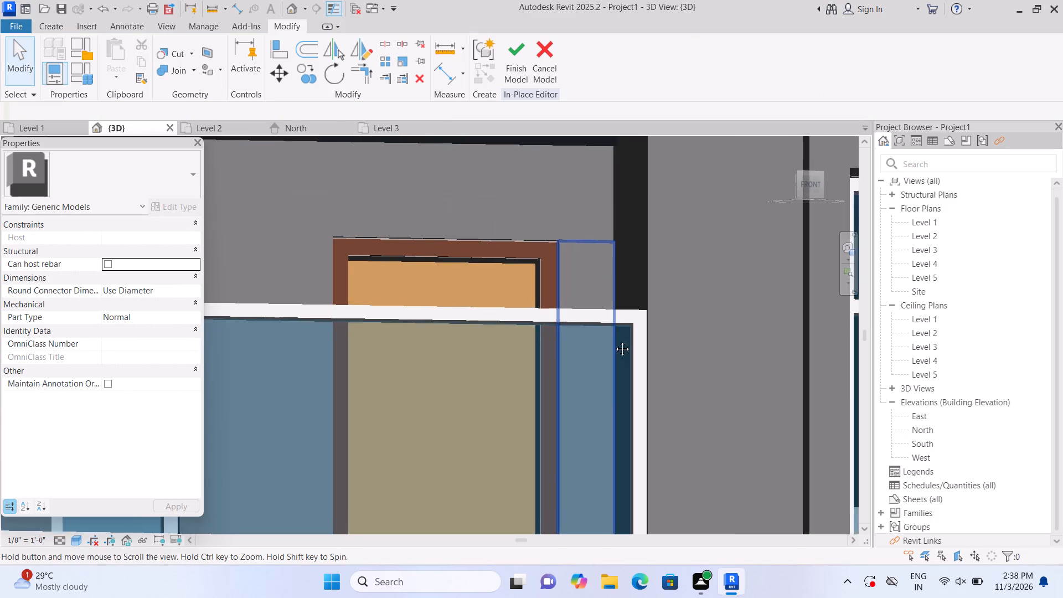
middle_drag(614, 341, 617, 281)
middle_drag(619, 306, 603, 412)
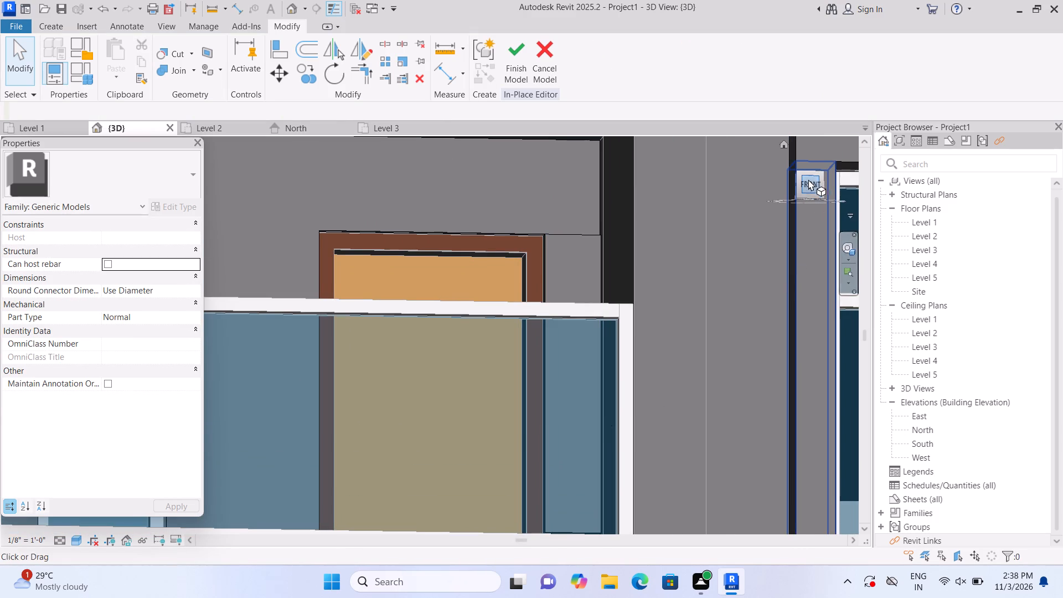
double_click(782, 144)
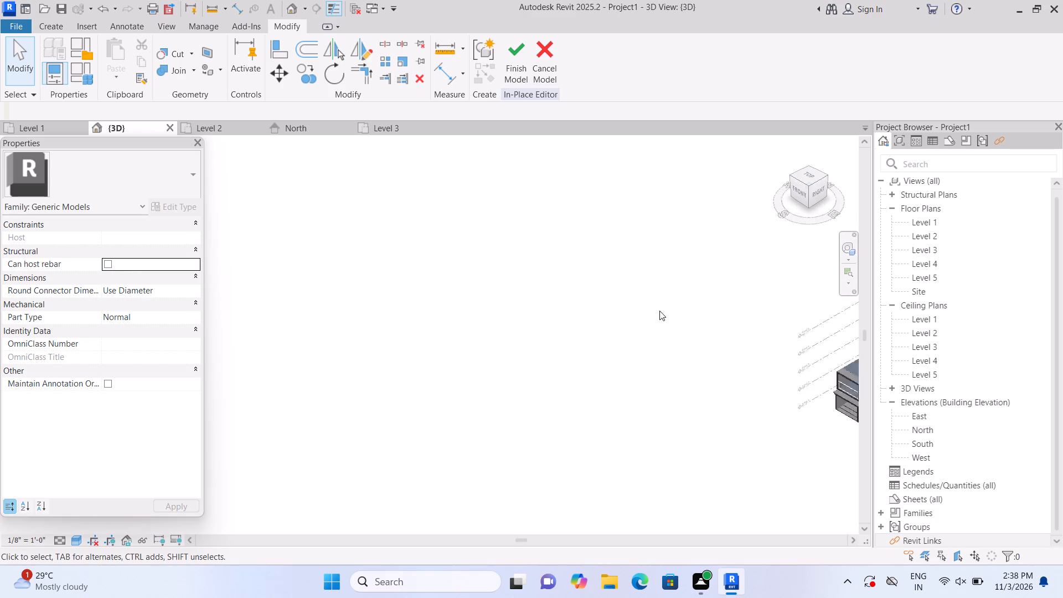
scroll(236, 346, up, 9)
scroll(261, 486, up, 1)
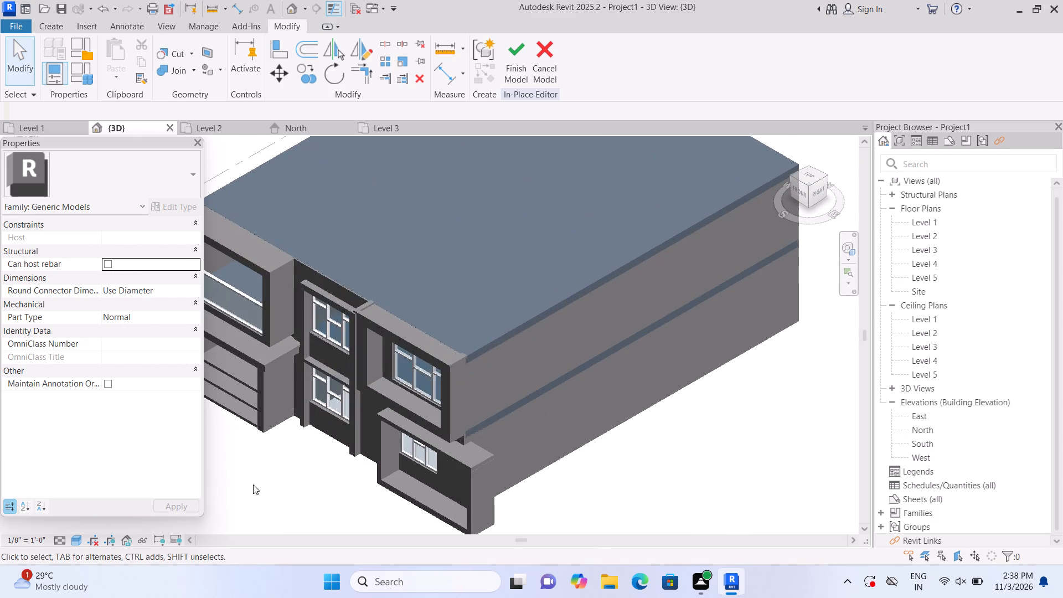
middle_drag(259, 475, 350, 333)
scroll(260, 475, up, 1)
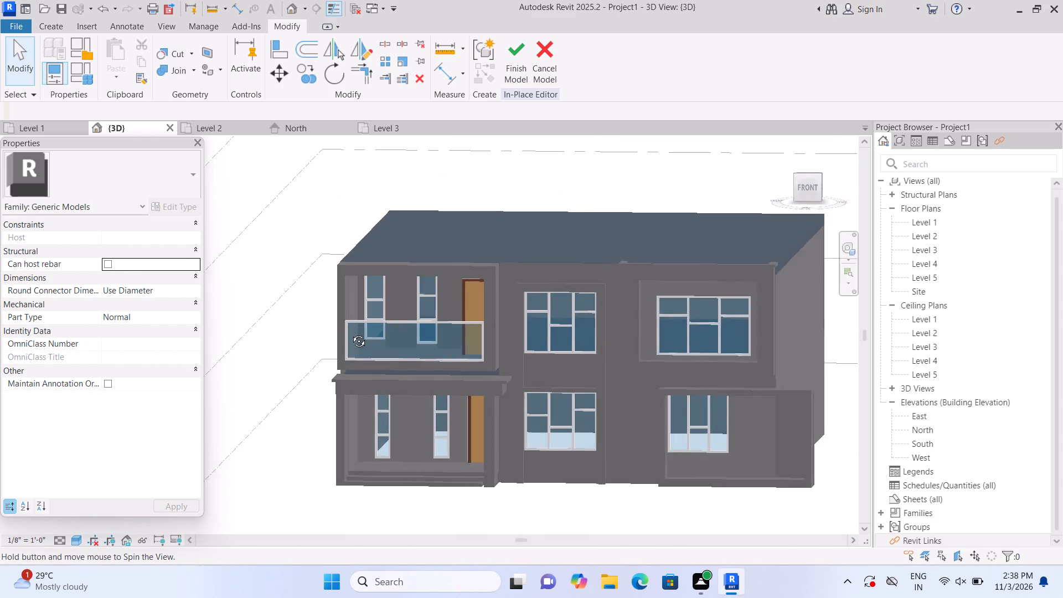
middle_drag(350, 333, 437, 390)
middle_drag(576, 415, 328, 159)
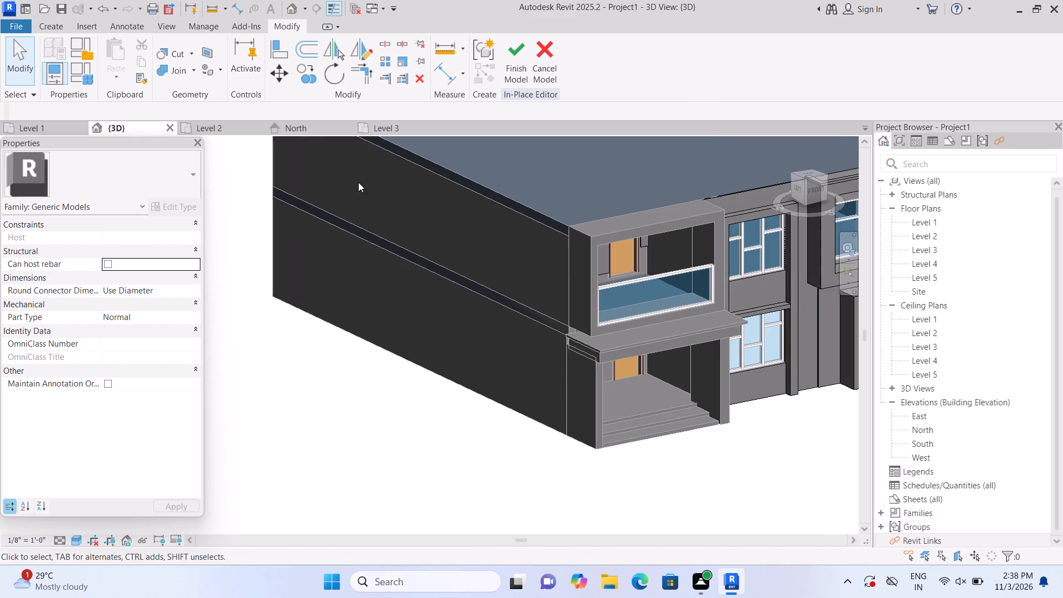
scroll(607, 227, up, 8)
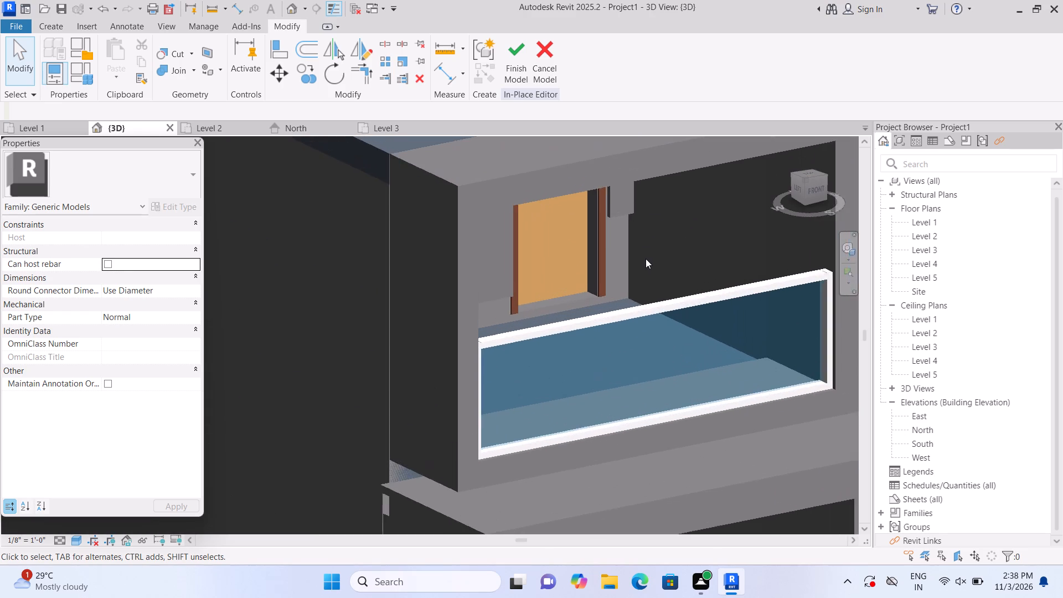
scroll(646, 259, up, 2)
middle_drag(644, 258, 643, 287)
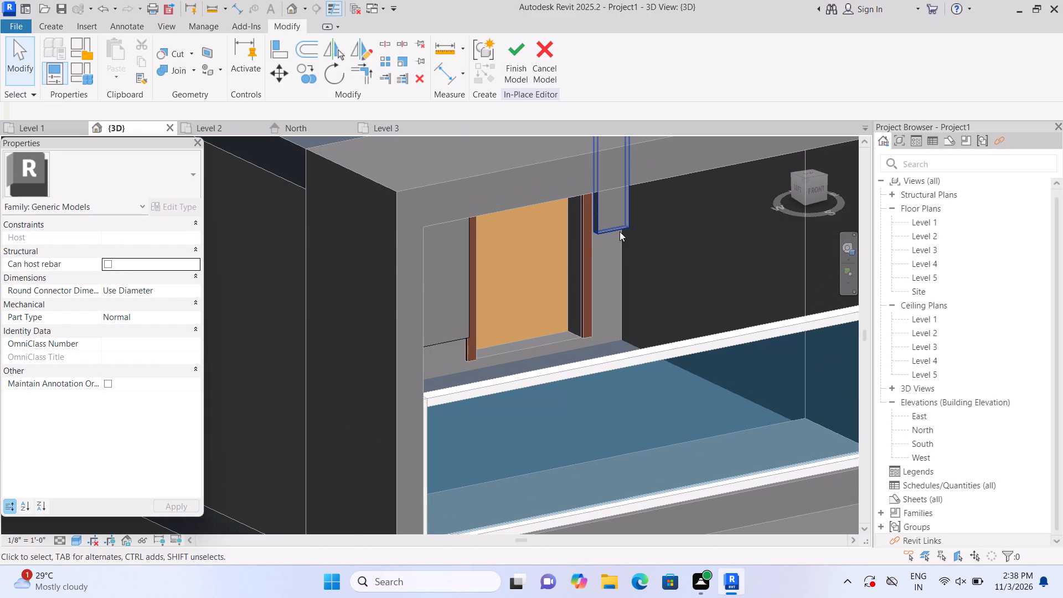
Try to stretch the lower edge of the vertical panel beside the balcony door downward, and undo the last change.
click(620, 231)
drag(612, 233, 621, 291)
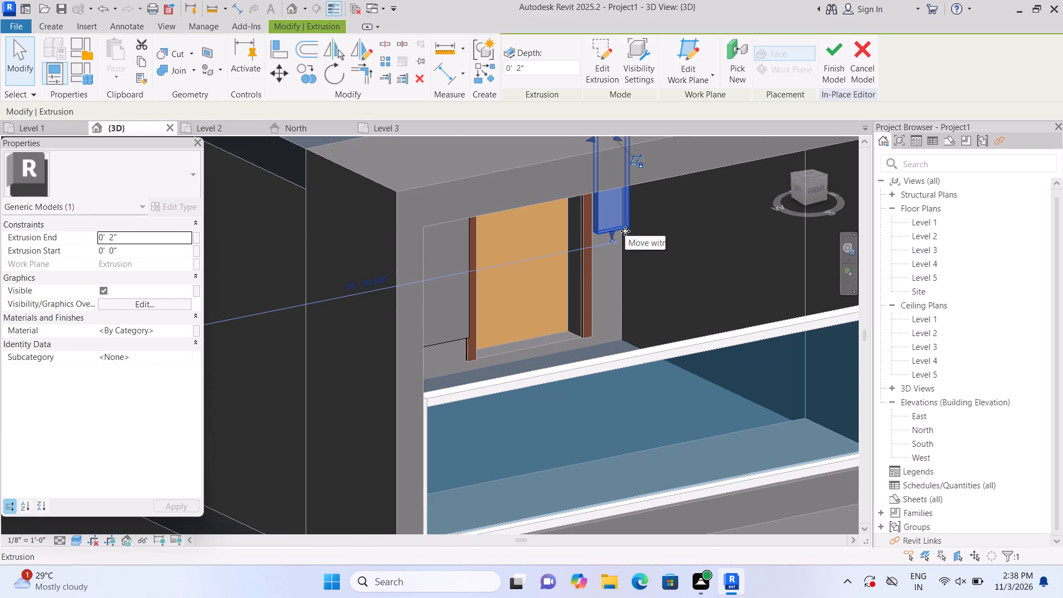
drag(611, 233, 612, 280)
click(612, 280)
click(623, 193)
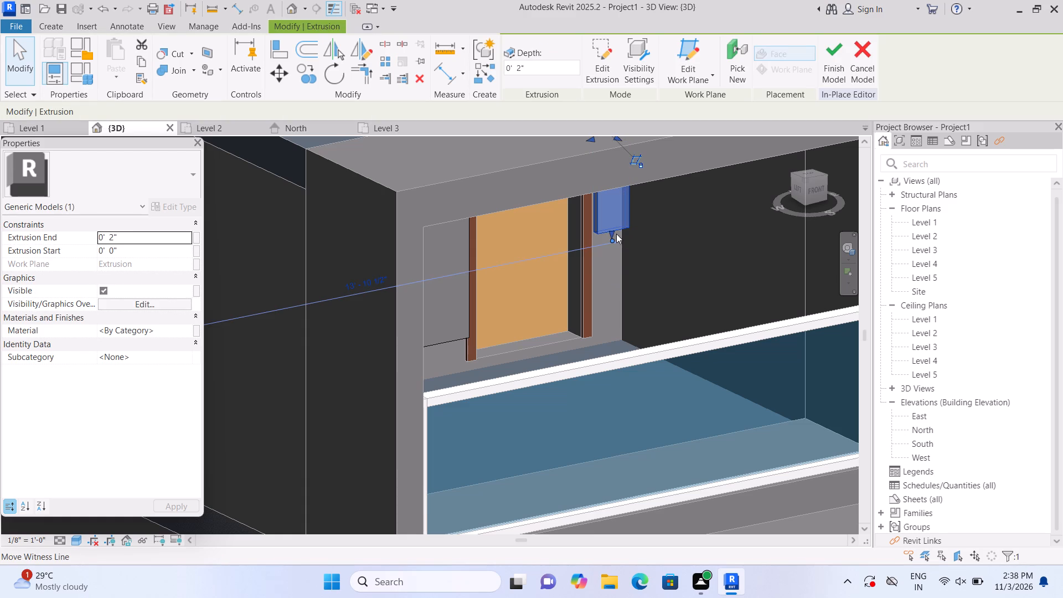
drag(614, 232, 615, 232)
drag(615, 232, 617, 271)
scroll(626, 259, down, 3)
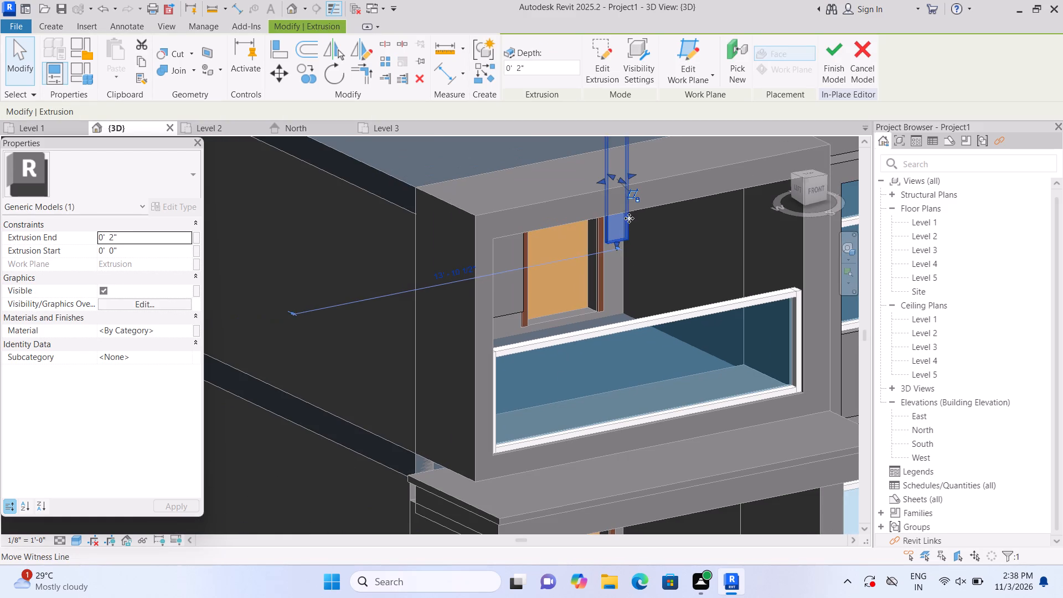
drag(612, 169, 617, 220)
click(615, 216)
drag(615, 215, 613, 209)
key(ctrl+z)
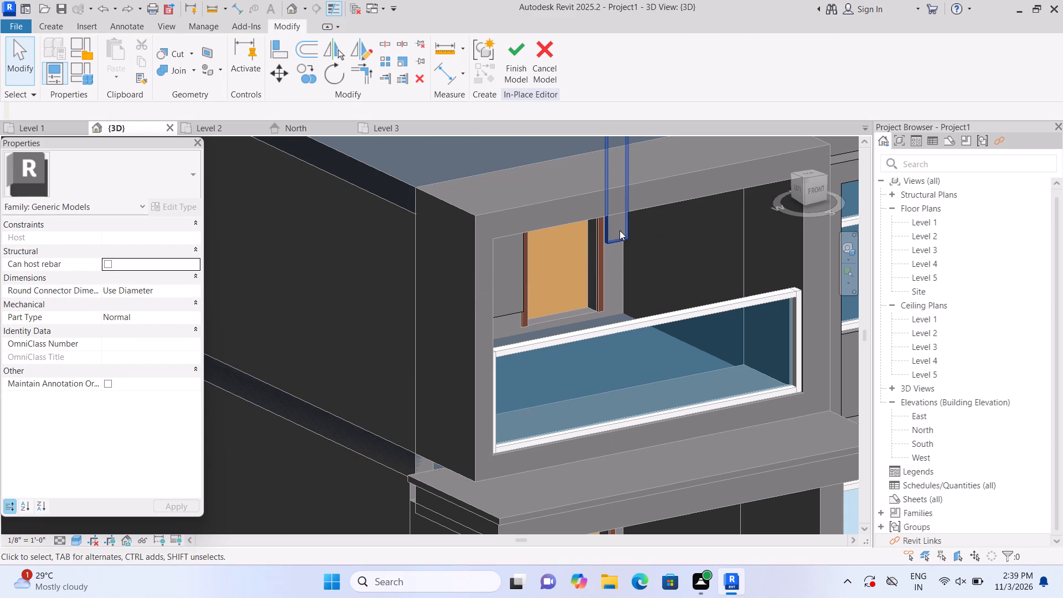
Delete the misplaced vertical panel between the balcony door frame and the recess's side wall.
click(620, 230)
key(Delete)
Examine the whole front facade from the front and corner views, including the balcony, entrance, window bays and ground-floor projection.
scroll(620, 231, down, 3)
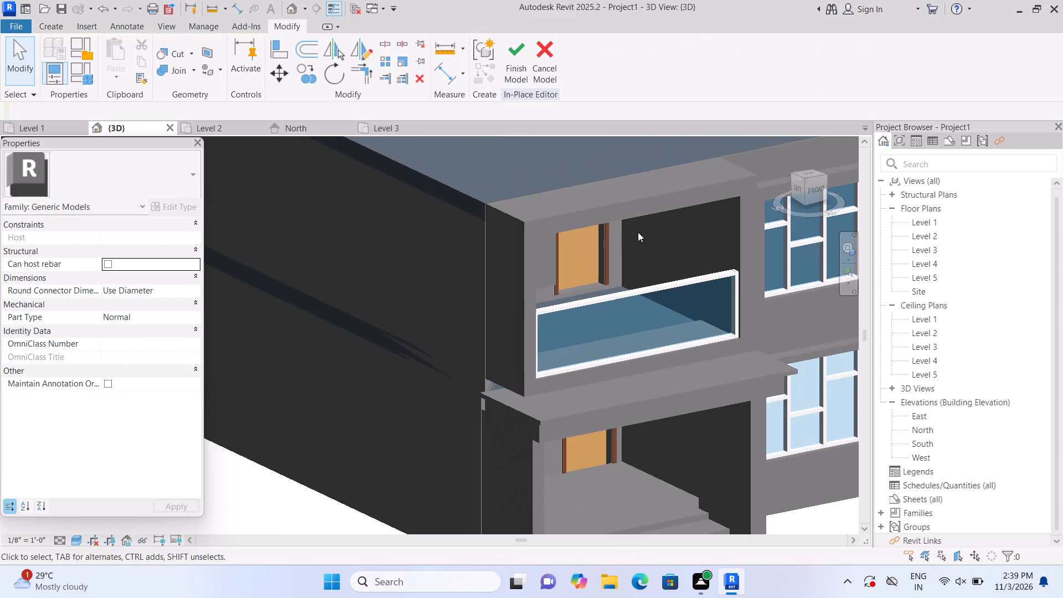
click(816, 188)
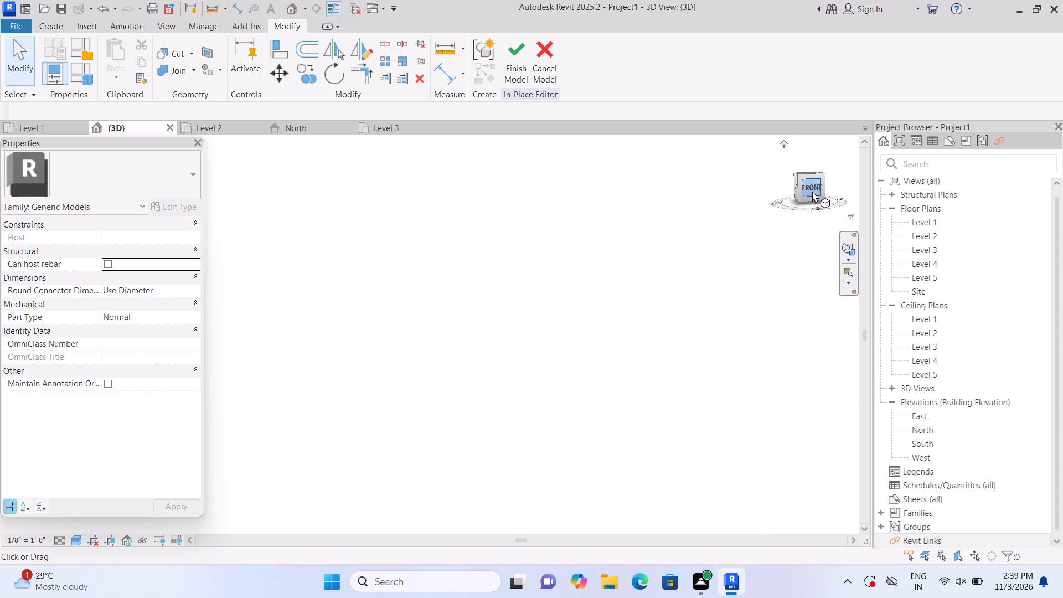
scroll(359, 355, up, 10)
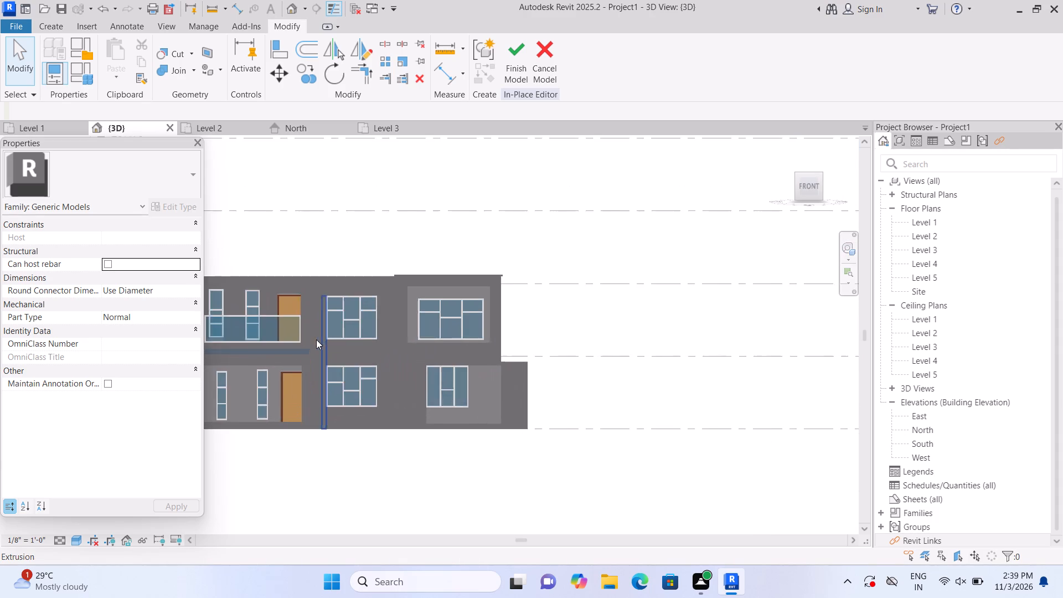
middle_drag(355, 346, 443, 366)
scroll(441, 364, up, 5)
middle_drag(331, 372, 441, 384)
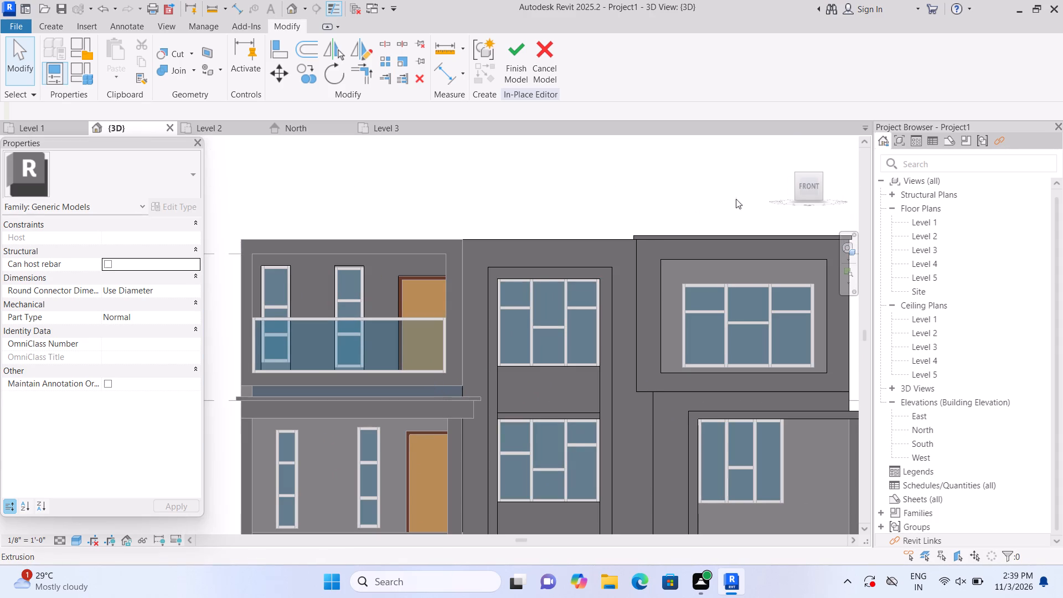
click(786, 145)
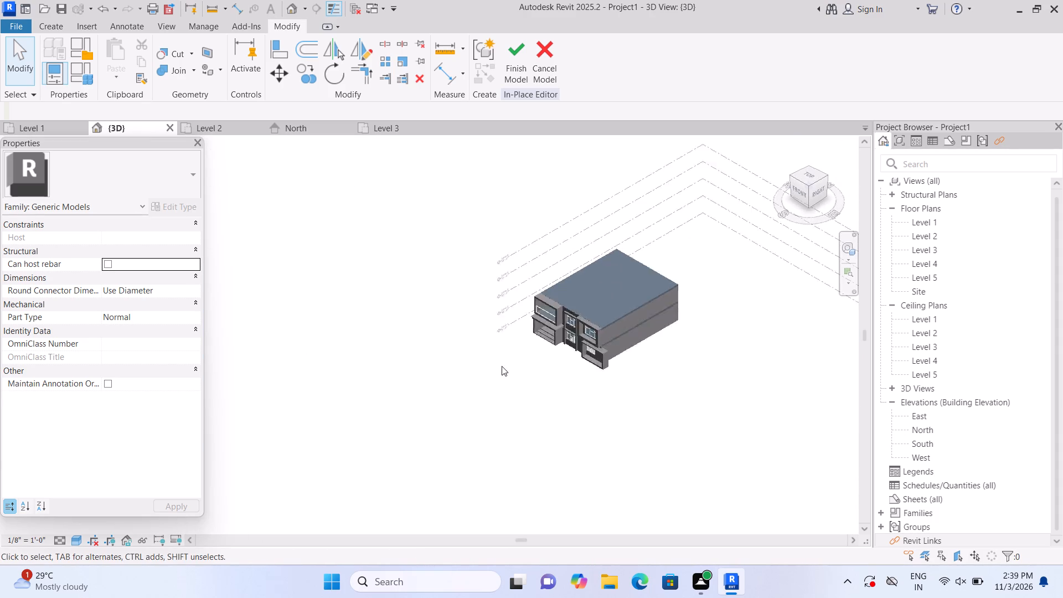
shift+middle_drag(291, 411, 530, 382)
shift+scroll(517, 380, up, 1)
shift+scroll(529, 477, up, 1)
shift+middle_drag(529, 477, 467, 463)
scroll(356, 463, up, 5)
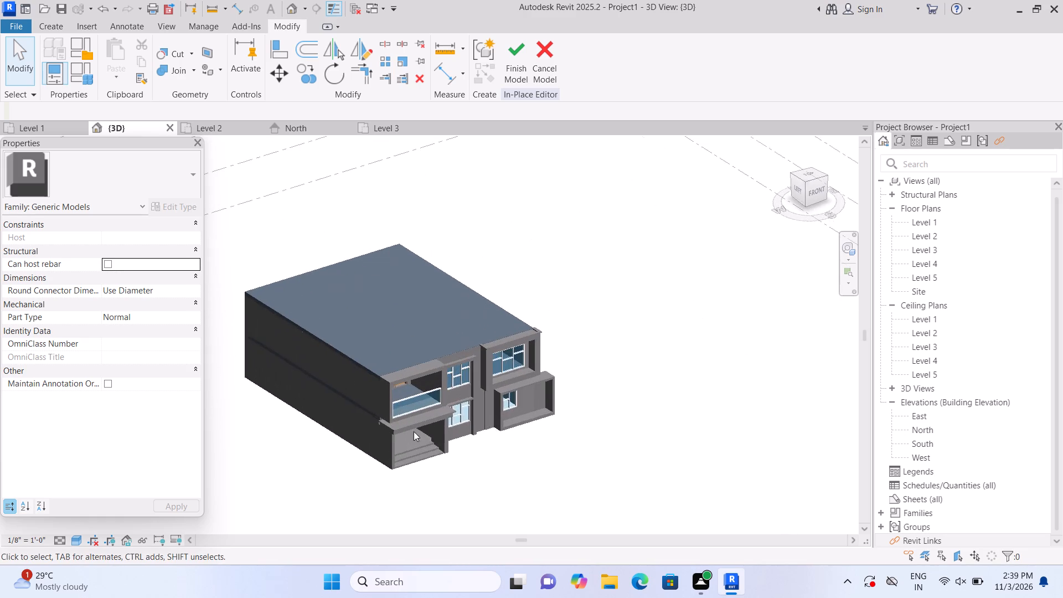
scroll(414, 431, up, 4)
scroll(493, 482, up, 4)
middle_drag(484, 475, 476, 404)
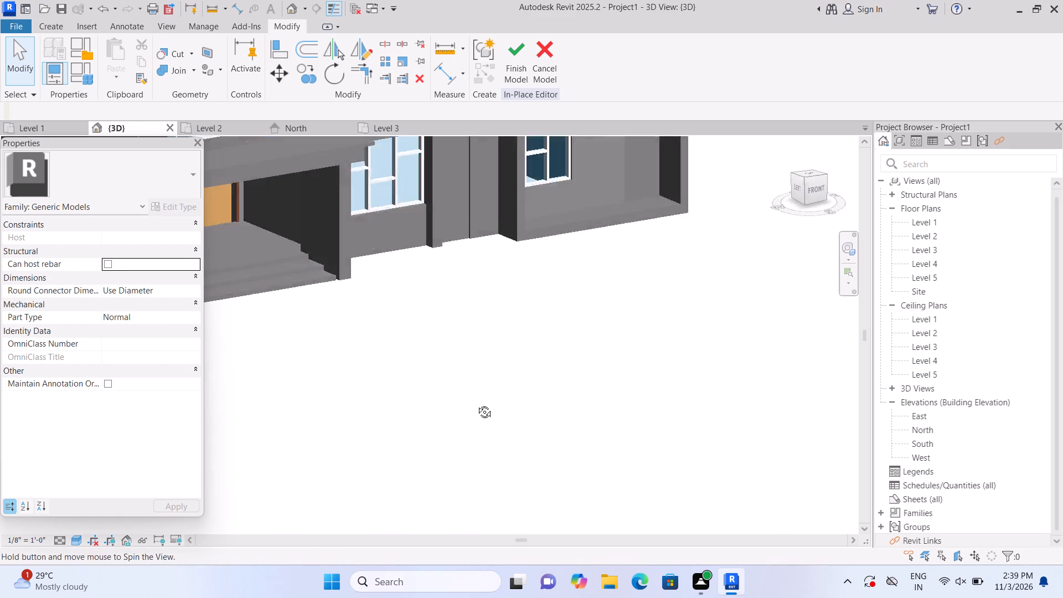
middle_drag(476, 404, 475, 399)
middle_drag(409, 262, 530, 448)
middle_drag(494, 401, 583, 556)
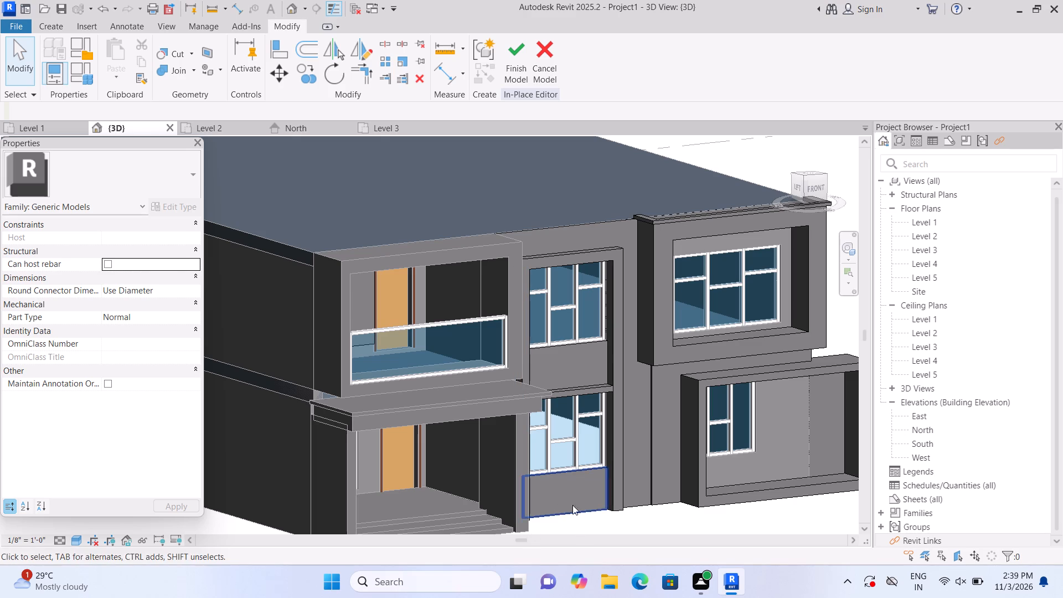
scroll(610, 530, up, 1)
shift+middle_drag(610, 530, 546, 519)
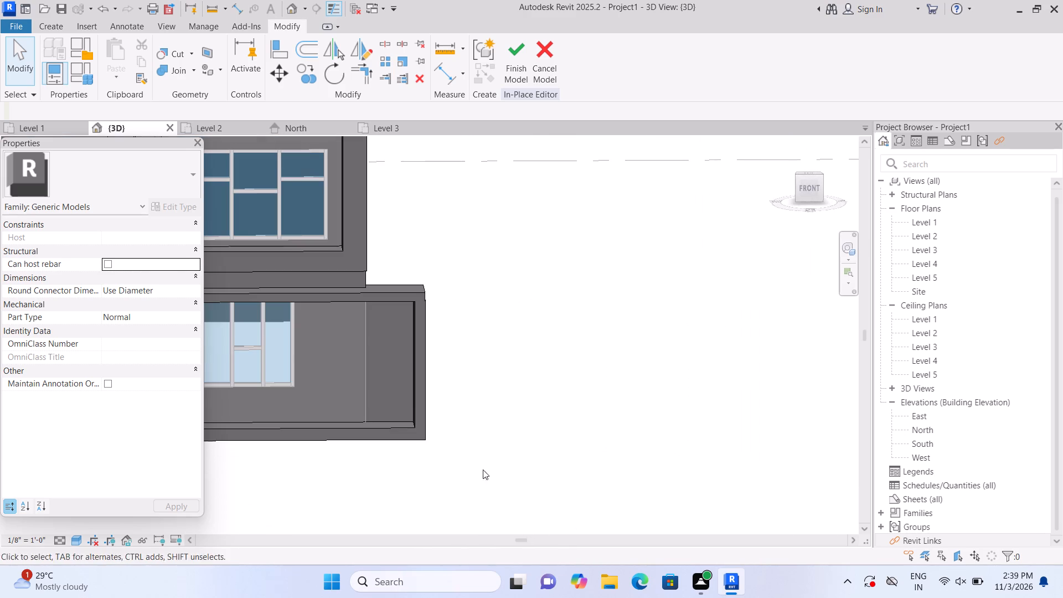
Stretch the lower edge of the narrow panel between the balcony's left side wall and the left window down to the balcony floor.
shift+middle_drag(597, 405, 567, 410)
middle_drag(450, 330, 607, 368)
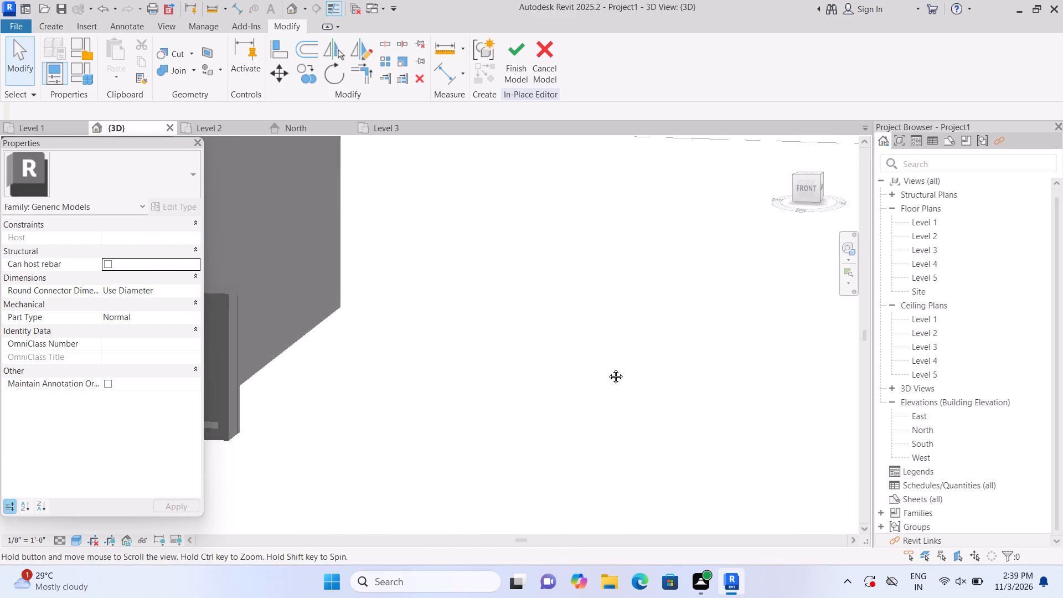
middle_drag(607, 368, 993, 460)
middle_drag(511, 466, 802, 467)
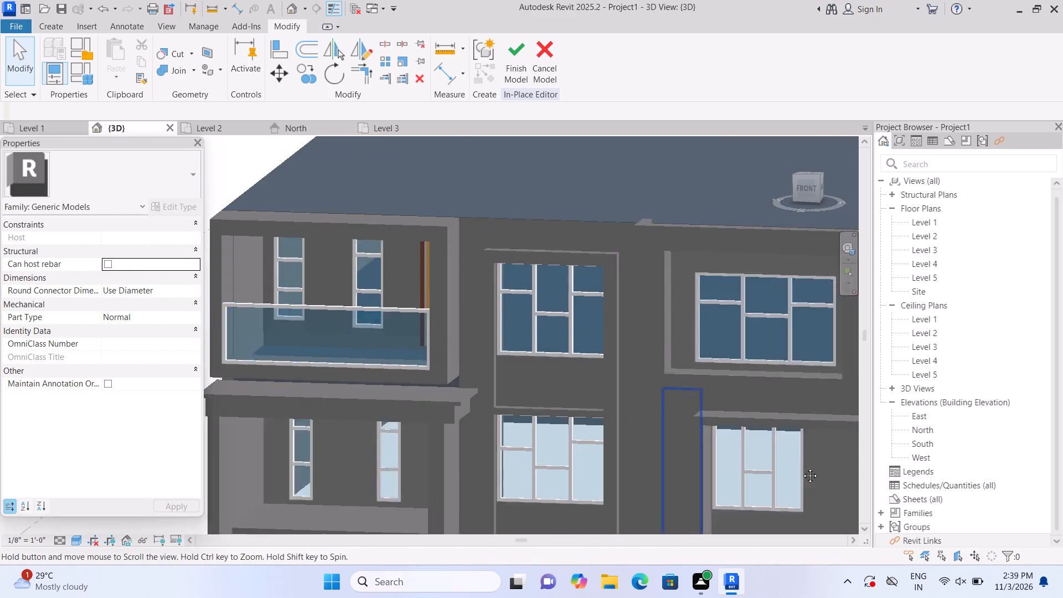
middle_drag(802, 467, 848, 473)
scroll(629, 429, up, 3)
scroll(474, 251, up, 1)
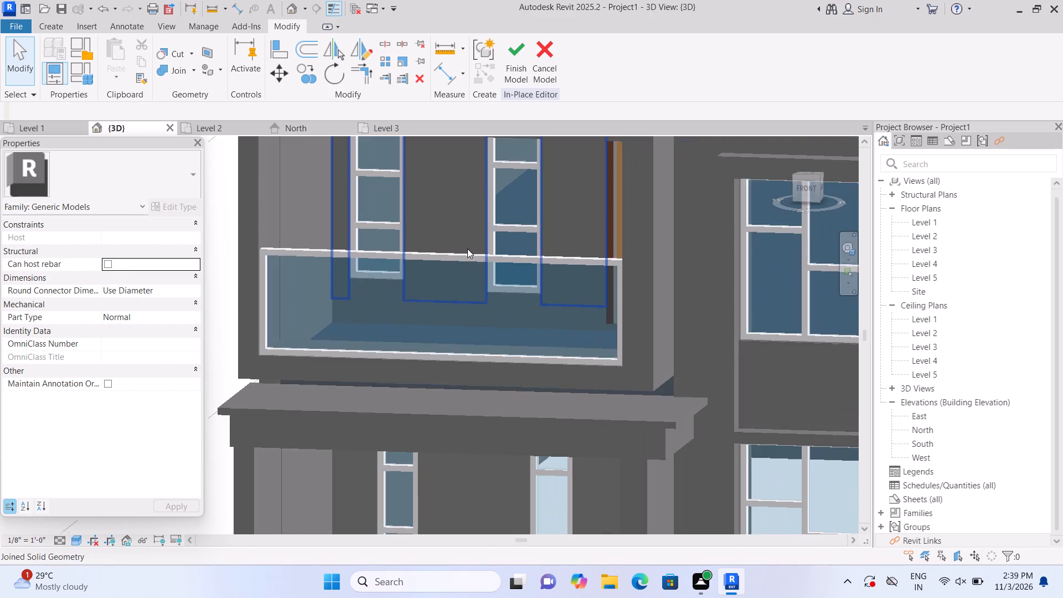
scroll(474, 399, up, 1)
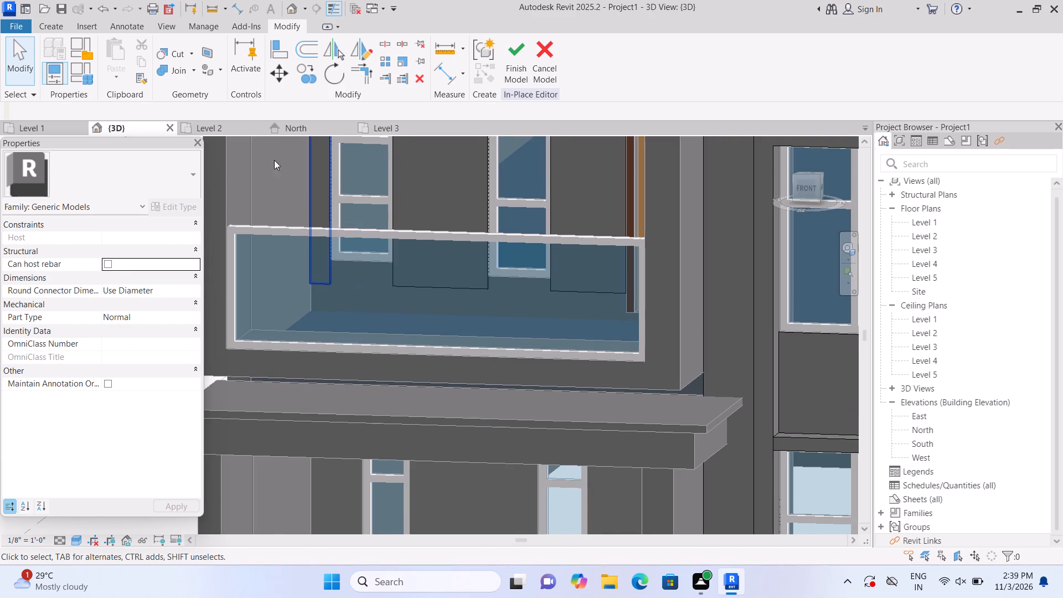
click(329, 206)
scroll(312, 252, up, 1)
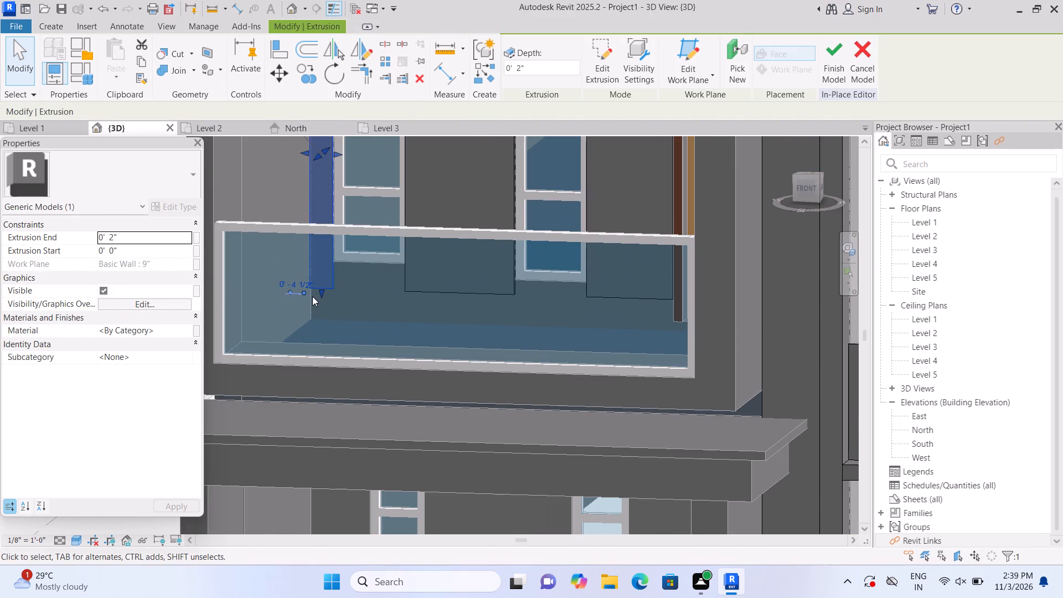
drag(322, 291, 325, 318)
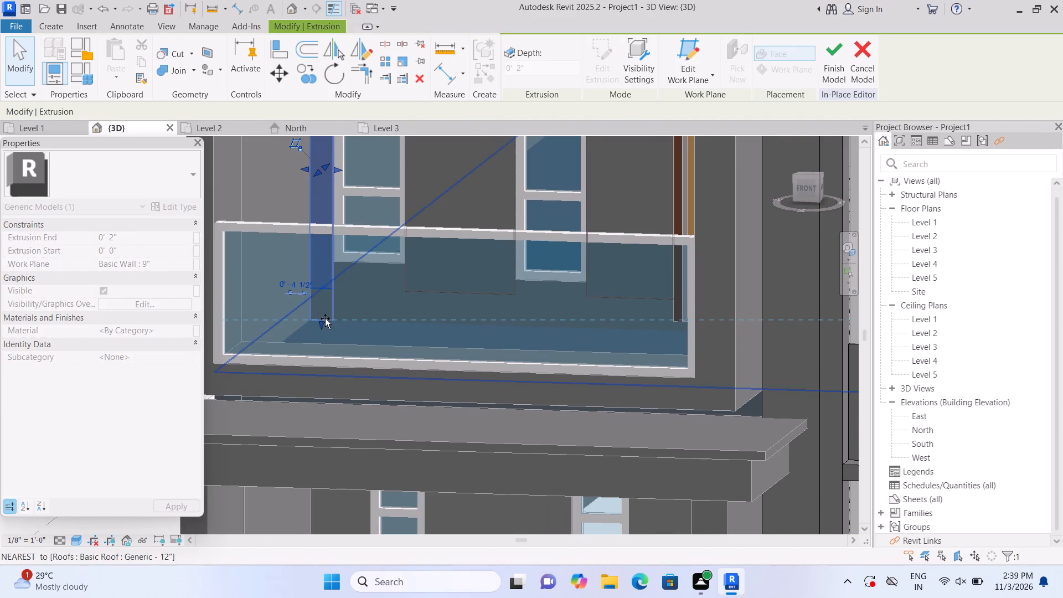
scroll(339, 310, up, 1)
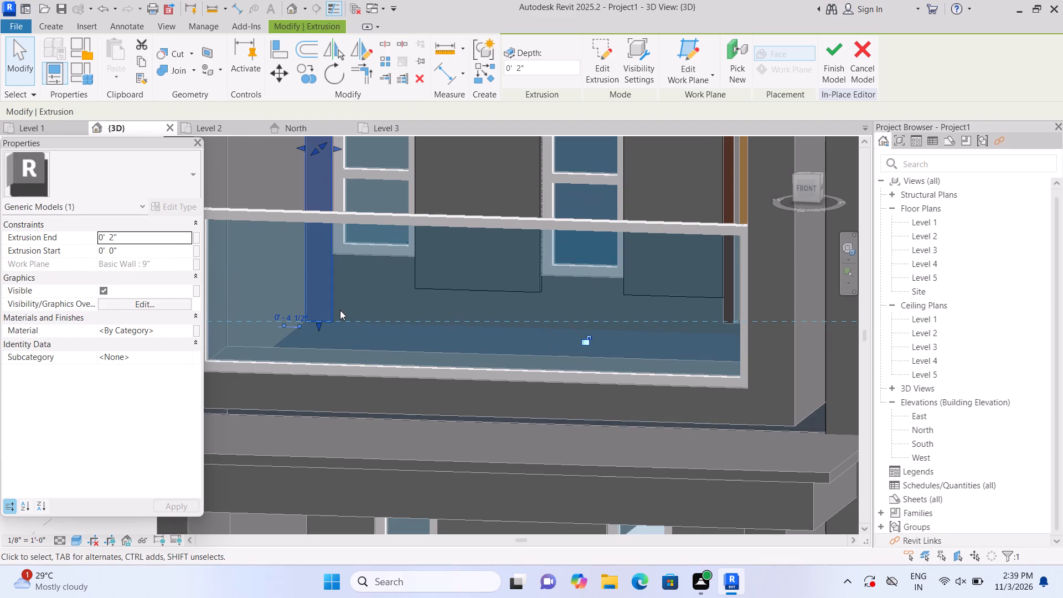
key(Escape)
Stretch the lower edge of the panel between the two balcony windows down to the balcony floor.
click(474, 251)
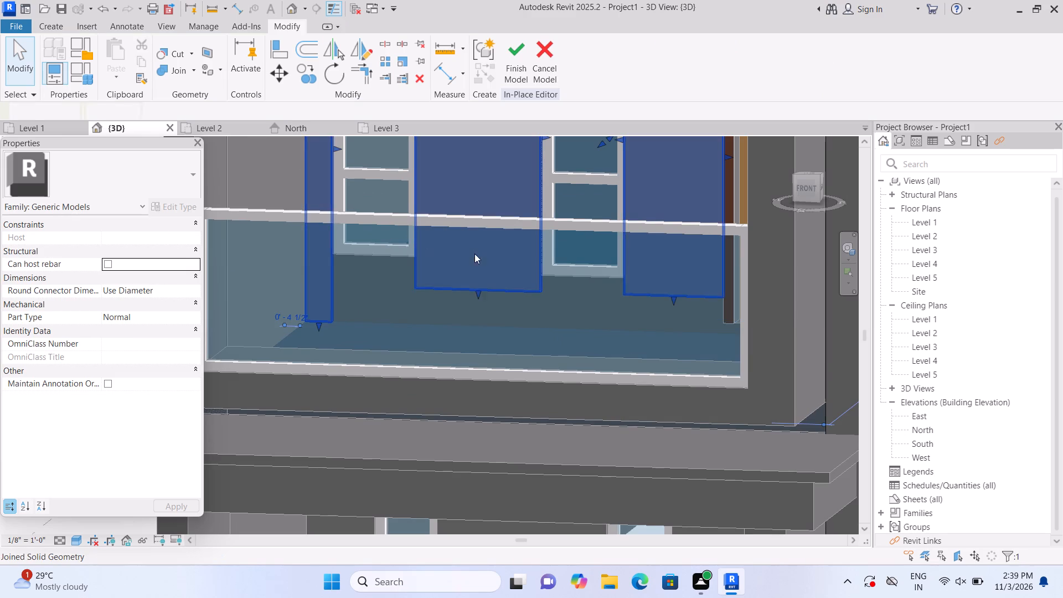
drag(478, 287, 484, 330)
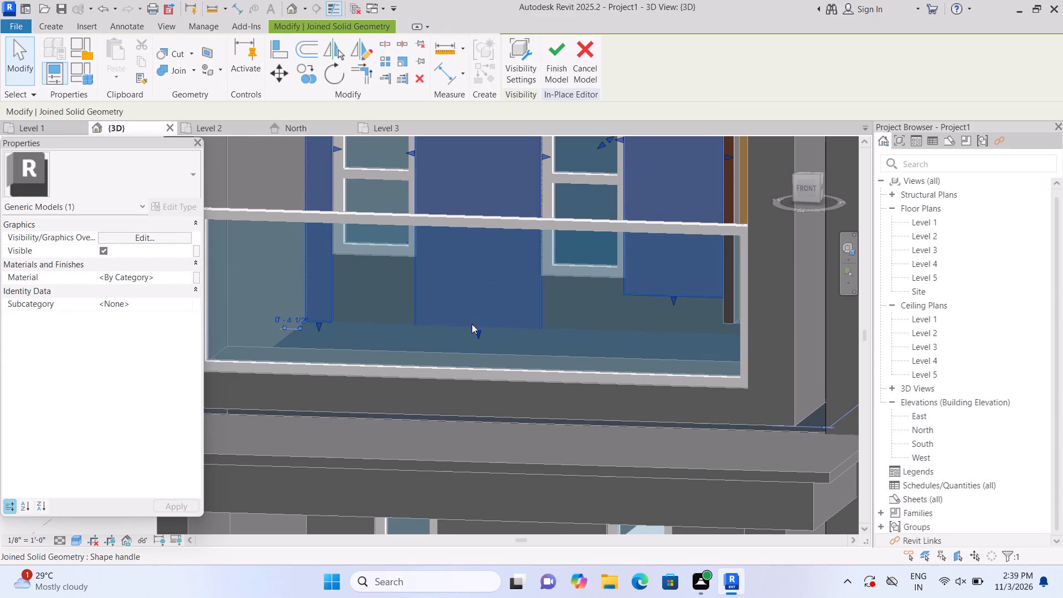
click(370, 316)
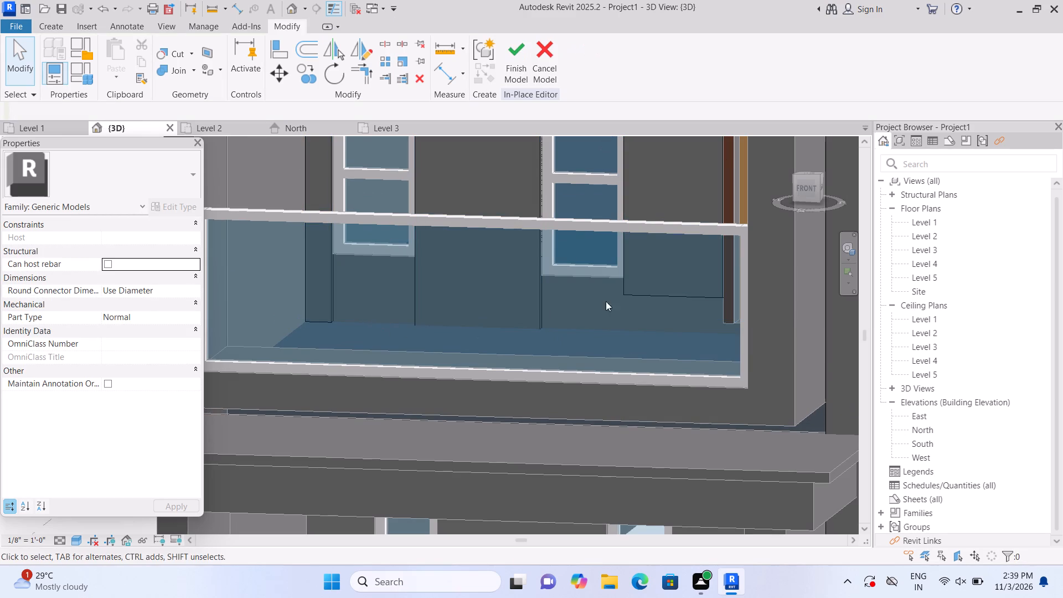
Stretch the lower edge of the panel between the right balcony window and the door down past the balcony floor line.
click(639, 296)
drag(674, 299, 679, 326)
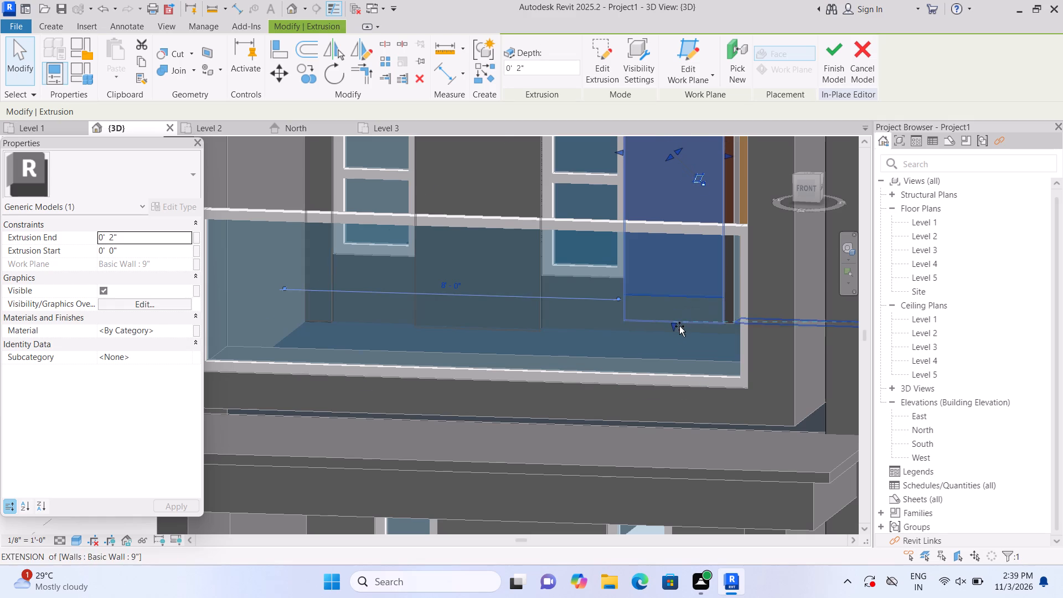
drag(679, 326, 679, 331)
scroll(678, 332, down, 4)
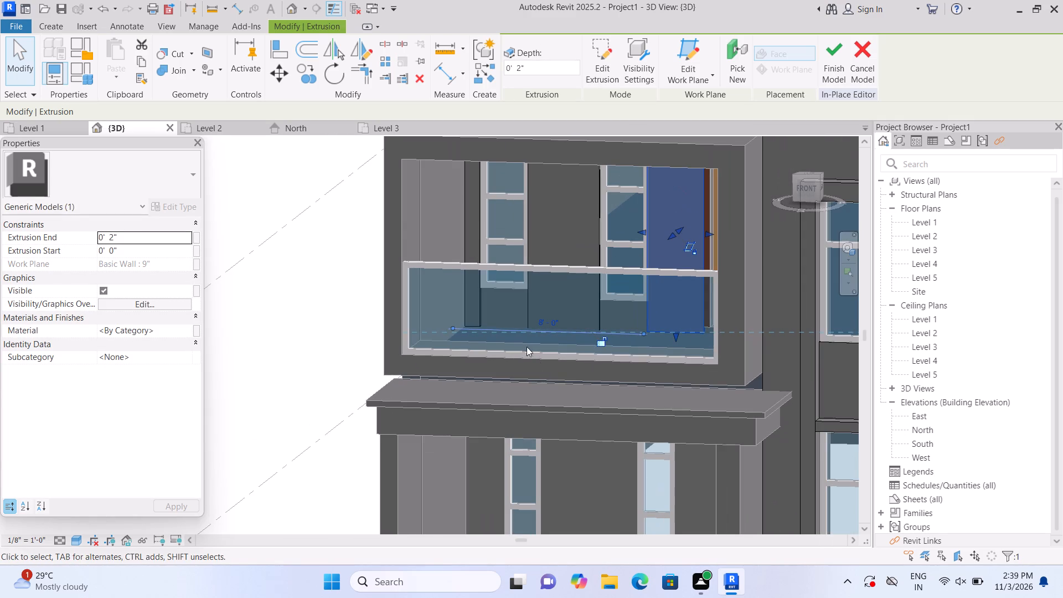
shift+middle_drag(524, 346, 589, 361)
scroll(695, 360, up, 3)
middle_drag(688, 357, 590, 361)
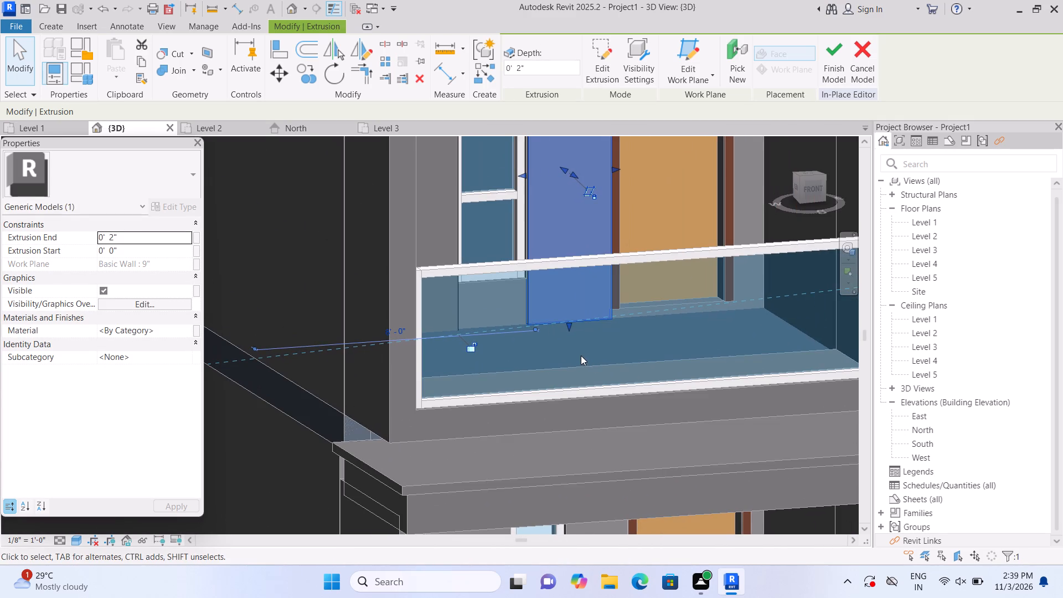
click(813, 191)
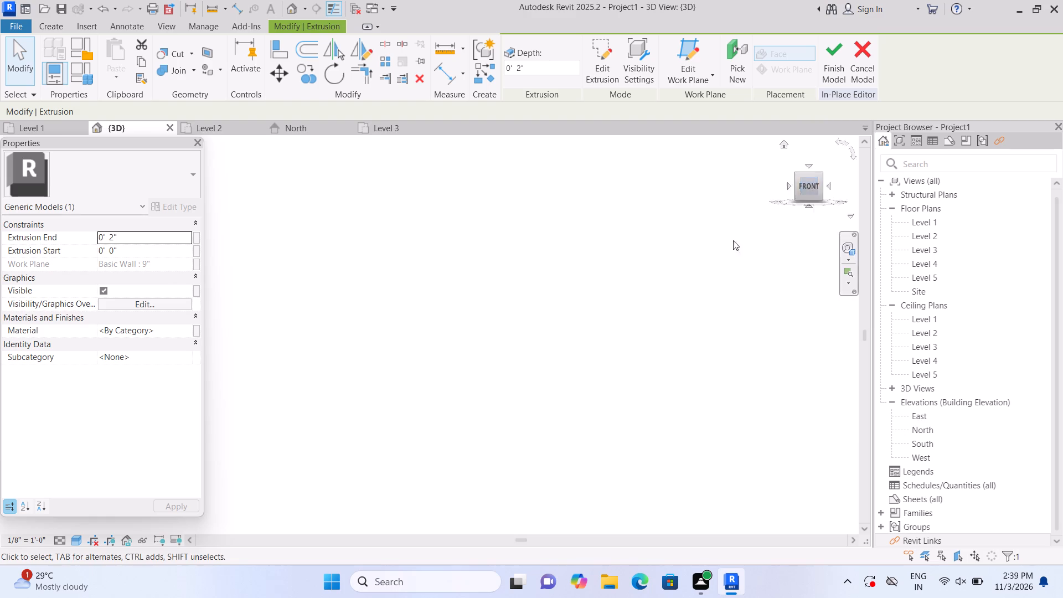
scroll(430, 372, down, 4)
middle_drag(460, 359, 564, 320)
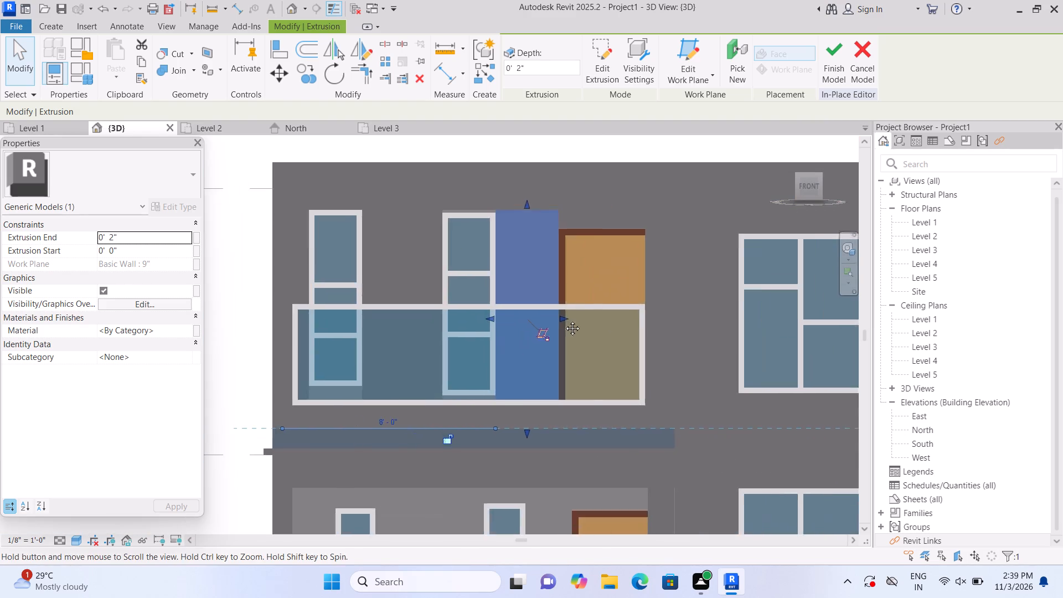
middle_drag(564, 320, 639, 293)
key(Escape)
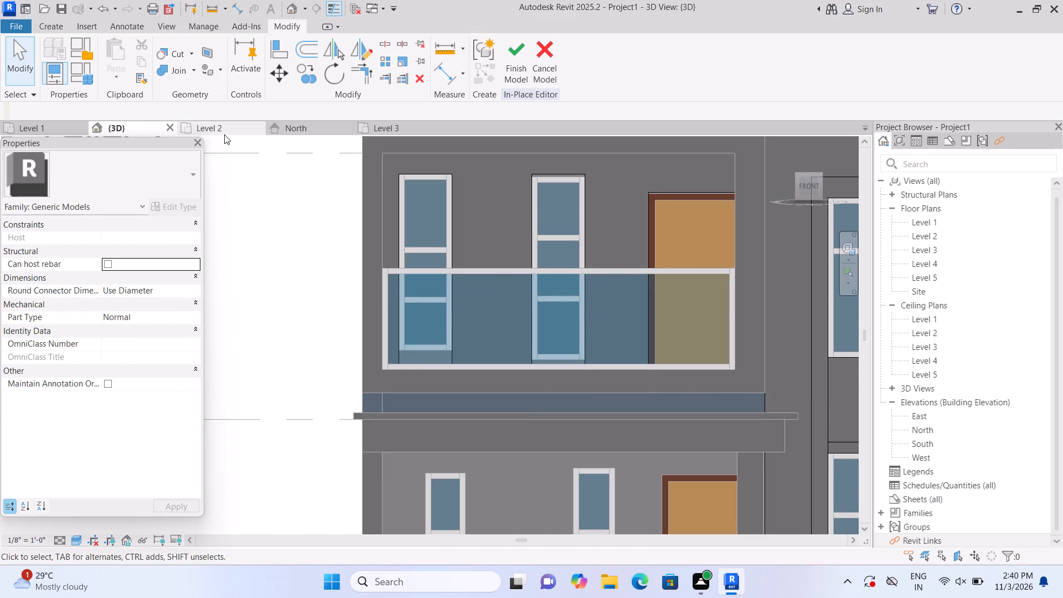
Extrude a rectangle about 2'-0" wide and 6" high beneath the left balcony window, 2" deep, using a work plane picked on the surrounding panel.
click(57, 26)
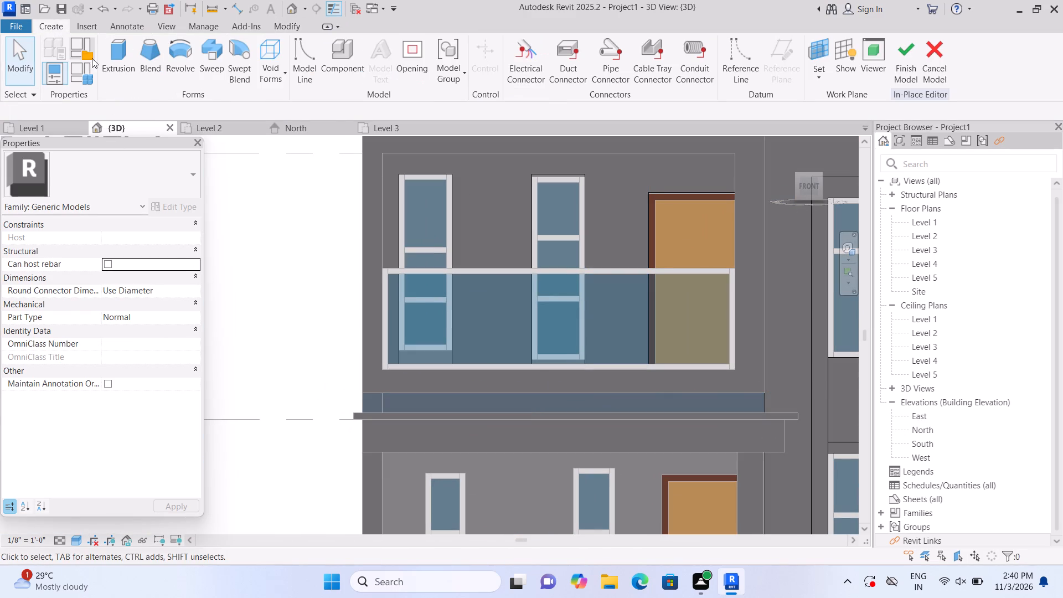
drag(99, 60, 110, 63)
click(123, 70)
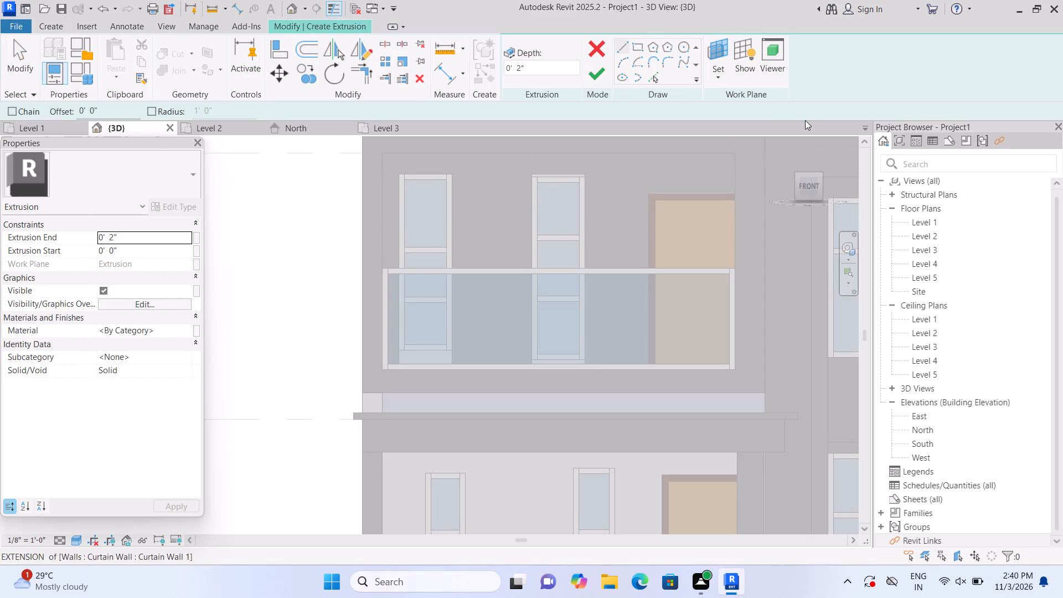
click(725, 80)
click(739, 133)
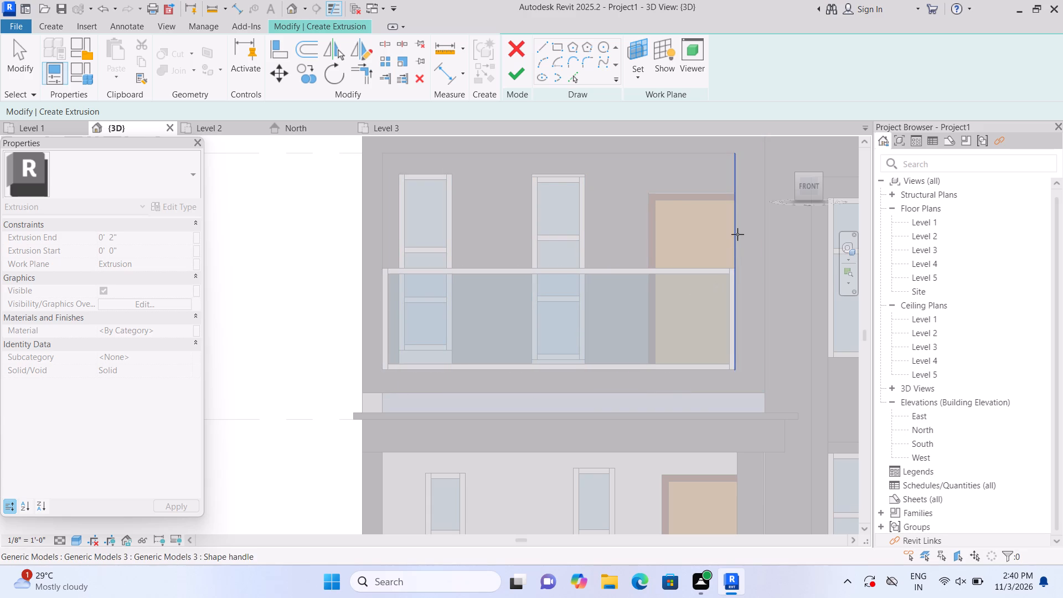
middle_drag(730, 240, 669, 280)
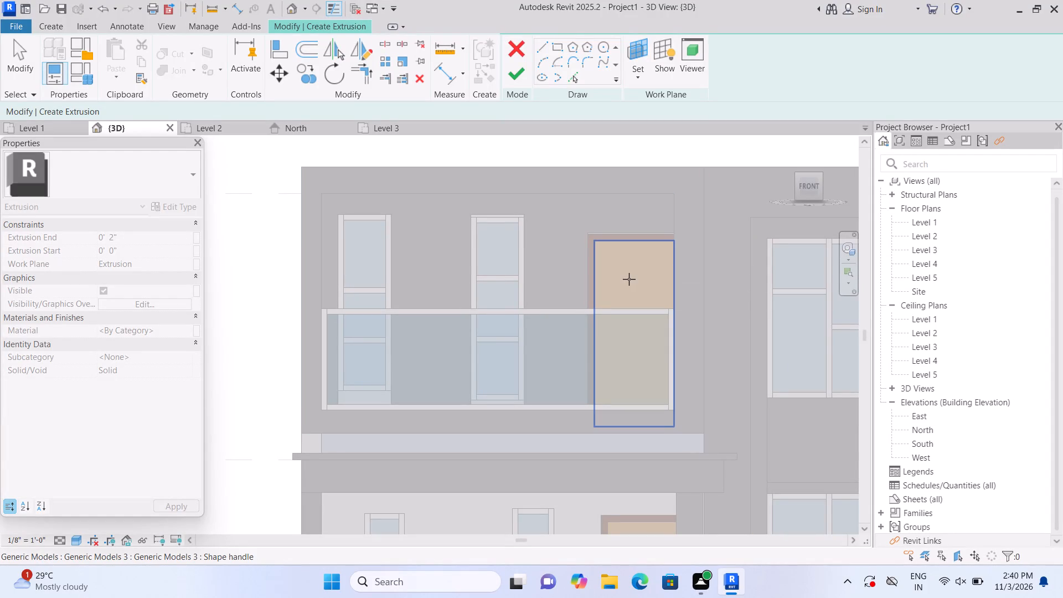
click(597, 211)
click(636, 49)
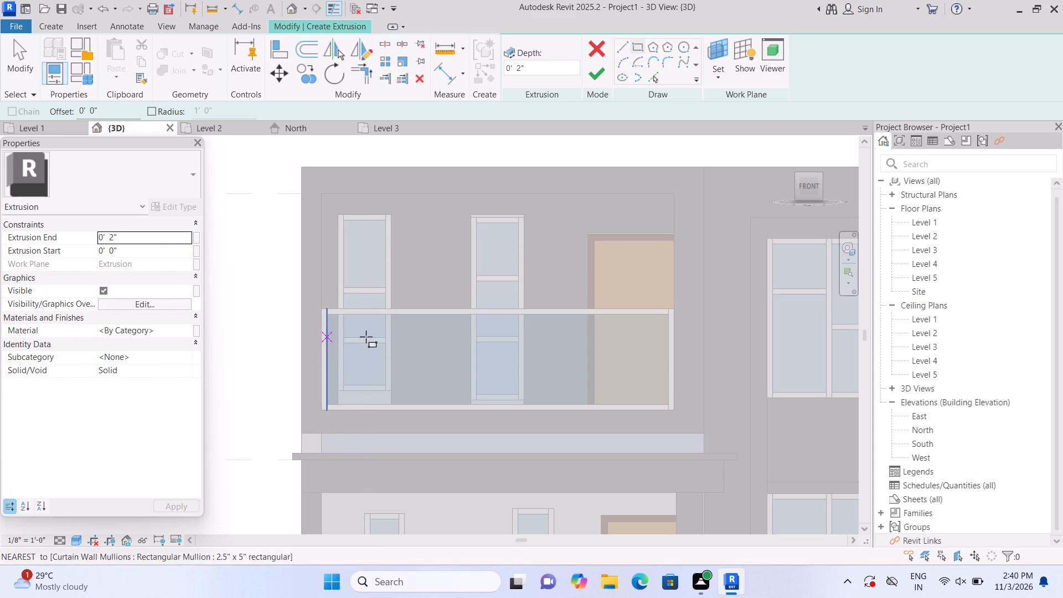
scroll(410, 404, up, 3)
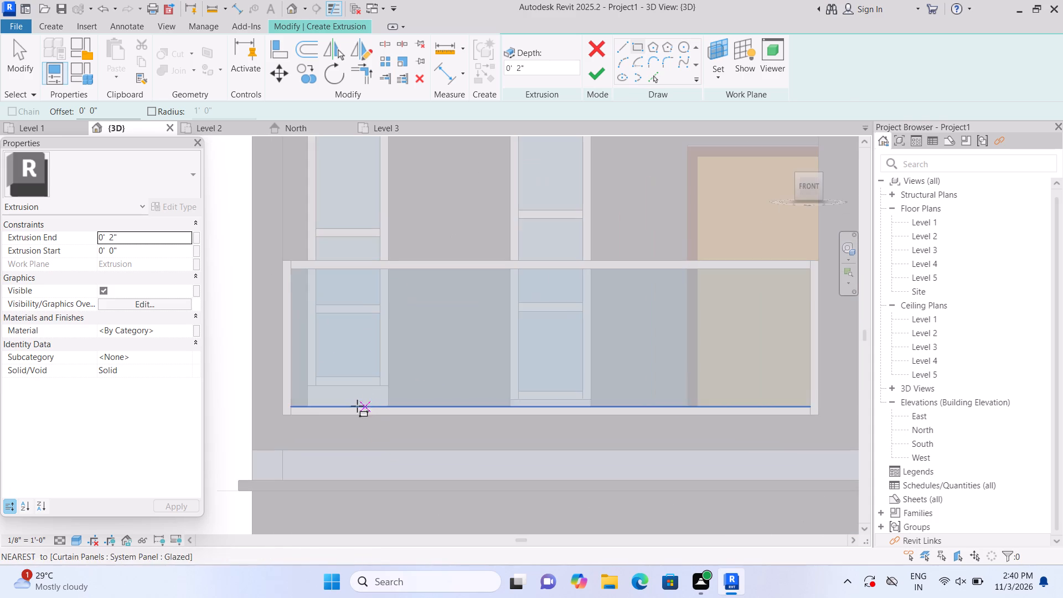
click(306, 385)
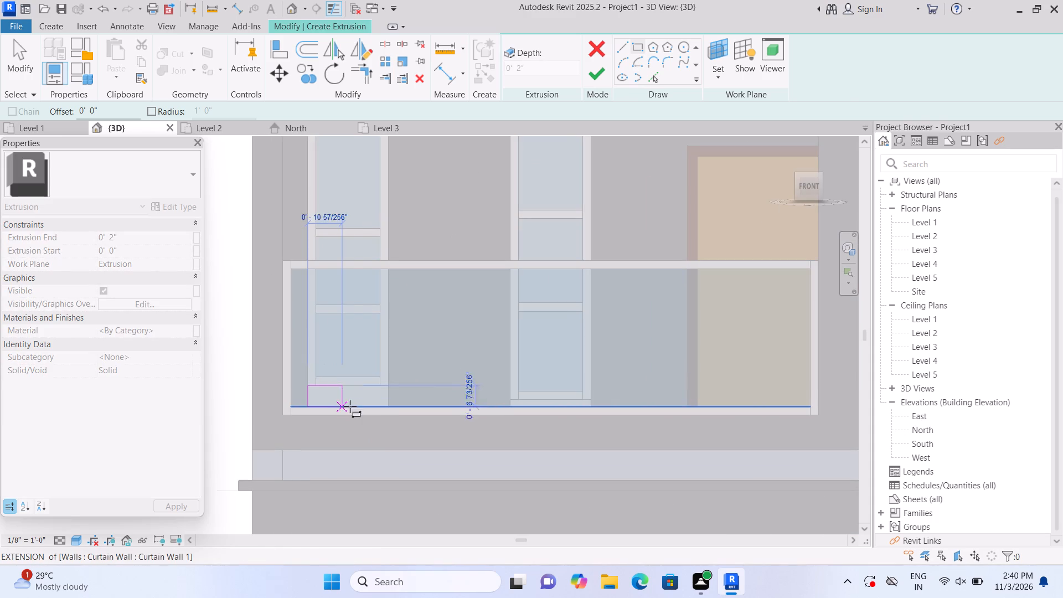
click(390, 408)
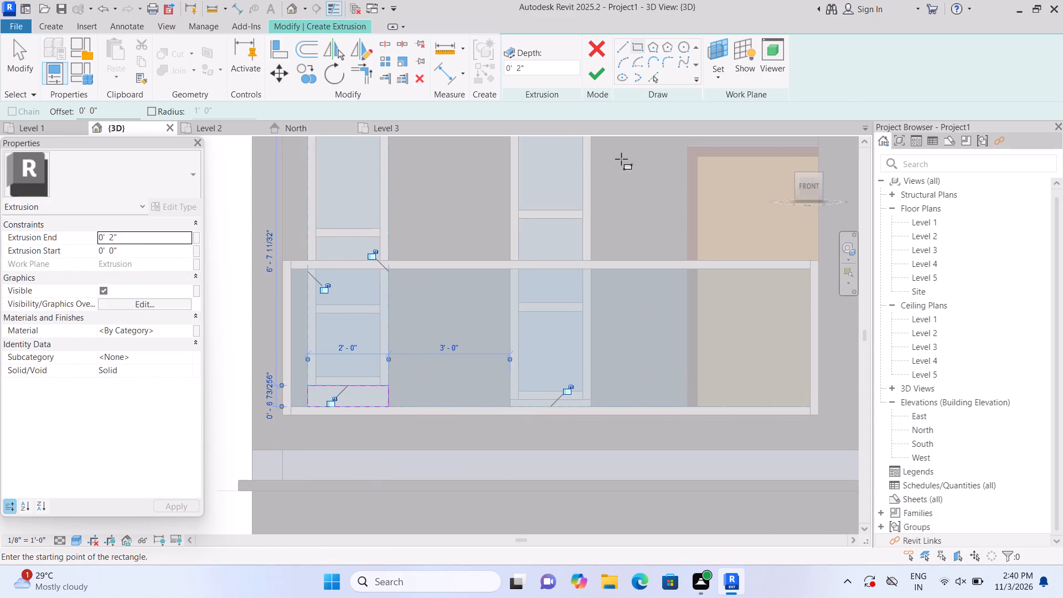
double_click(602, 71)
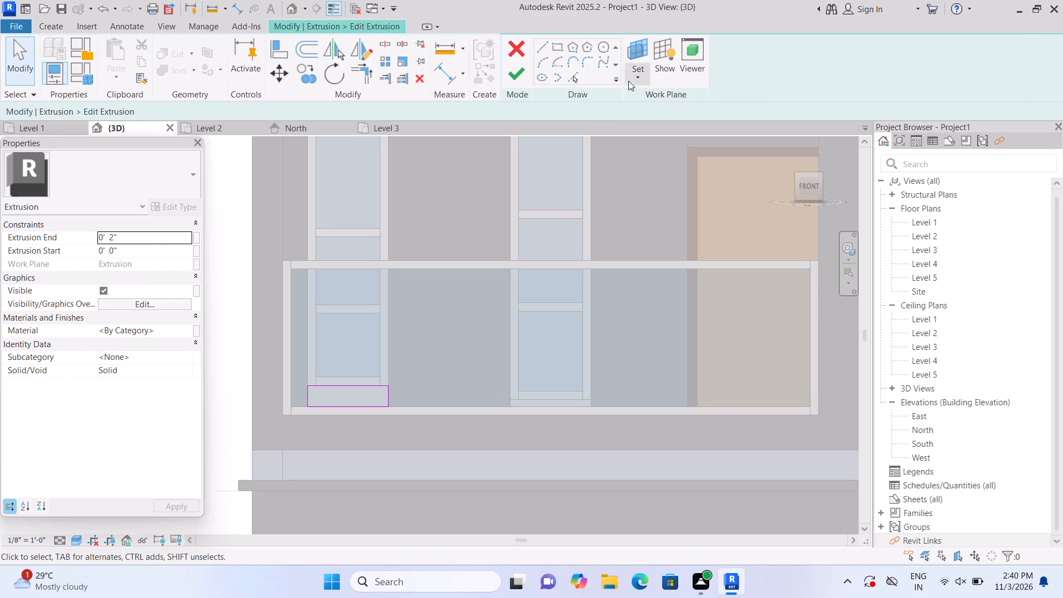
double_click(512, 69)
scroll(537, 255, down, 3)
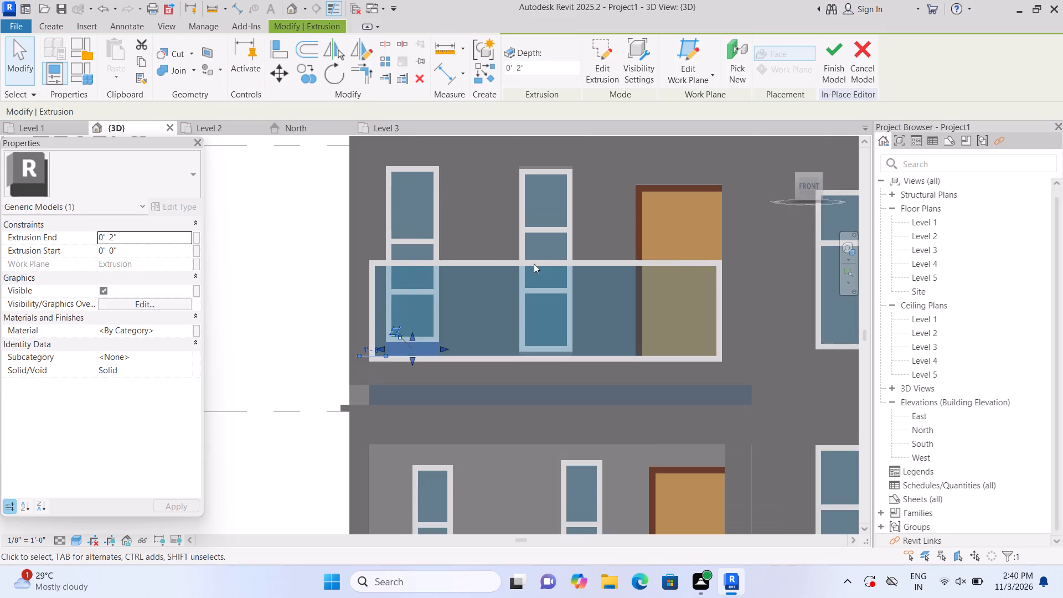
click(325, 360)
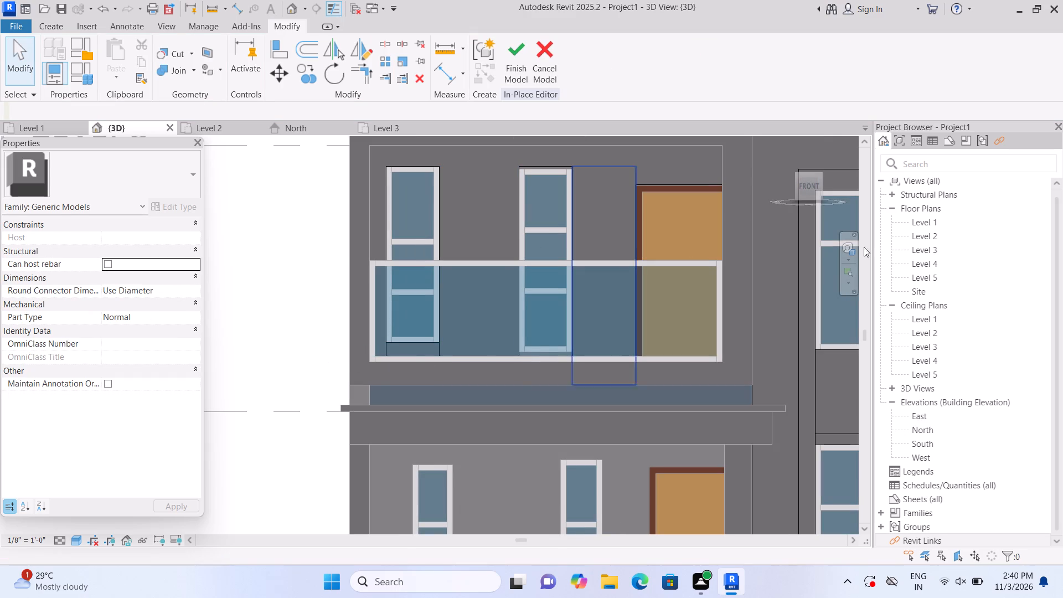
Push the face of the new extrusion beneath the left balcony window back toward the wall, to an extrusion end of about -0' 1 87/256".
double_click(782, 146)
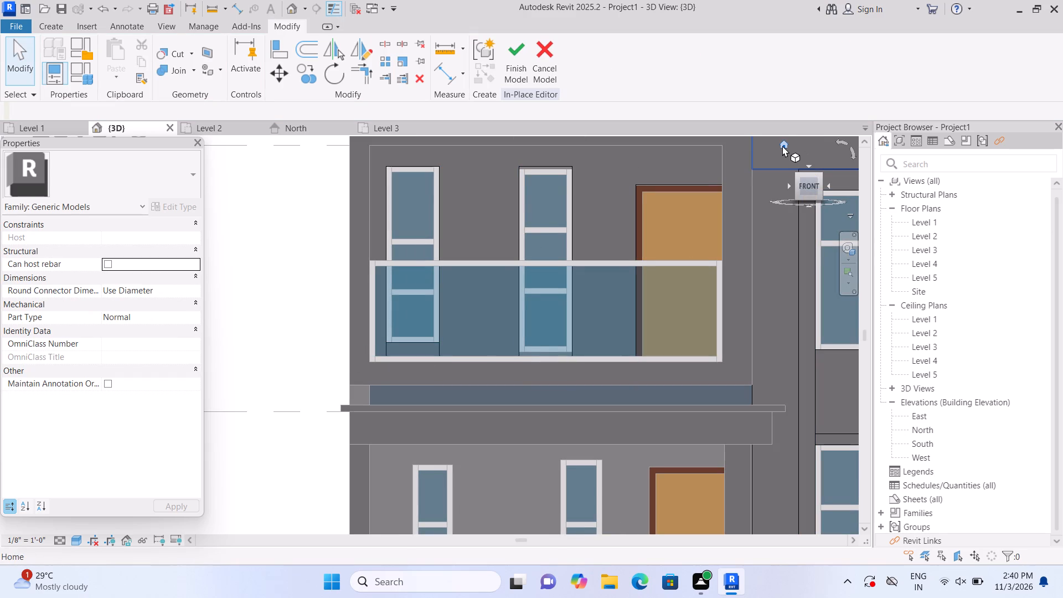
scroll(191, 388, up, 4)
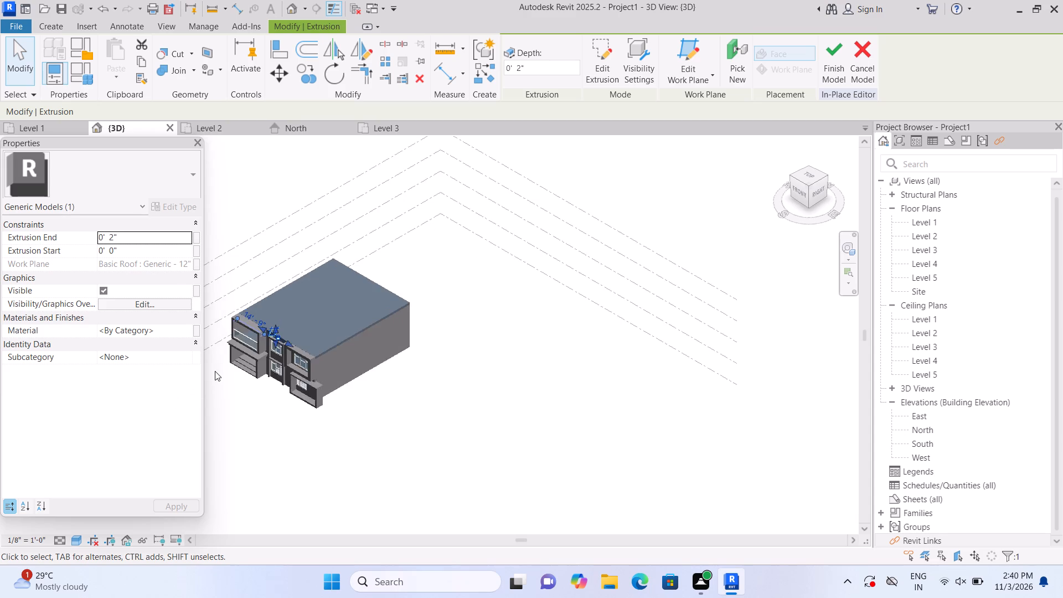
scroll(215, 371, up, 12)
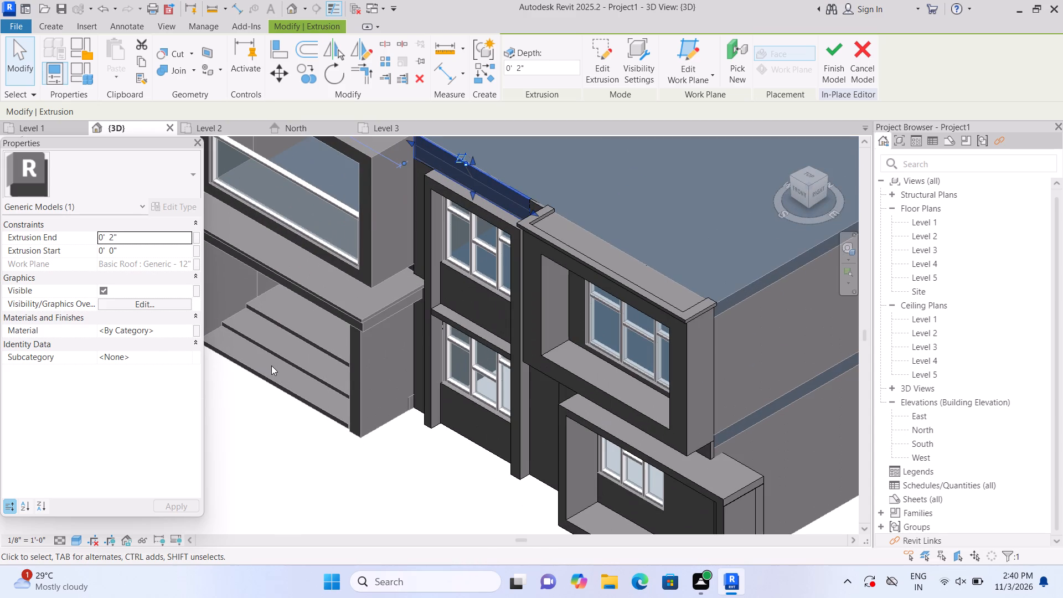
double_click(292, 499)
middle_drag(325, 488, 417, 554)
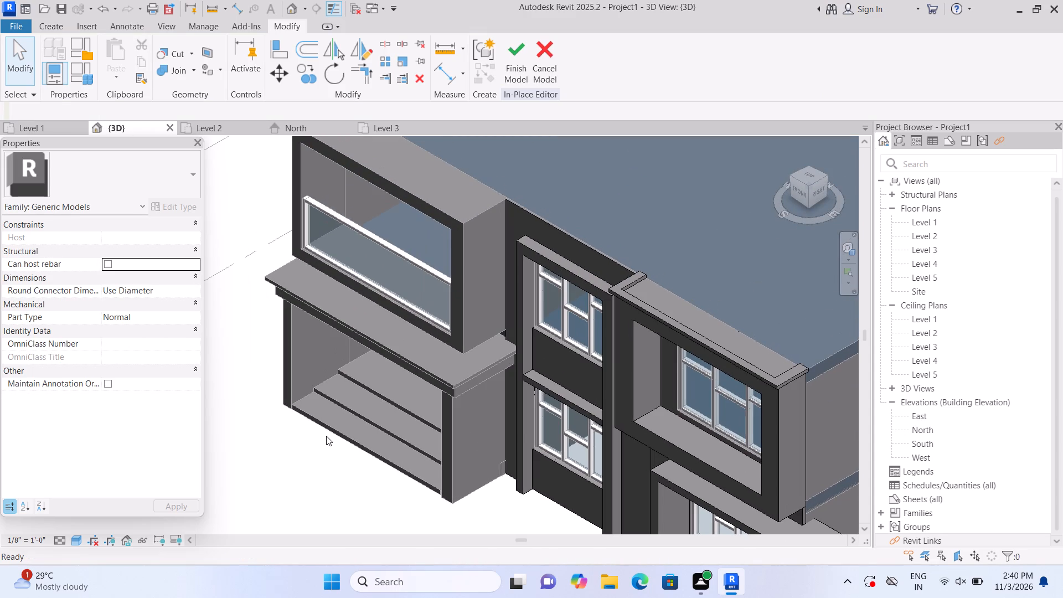
shift+middle_drag(311, 461, 353, 380)
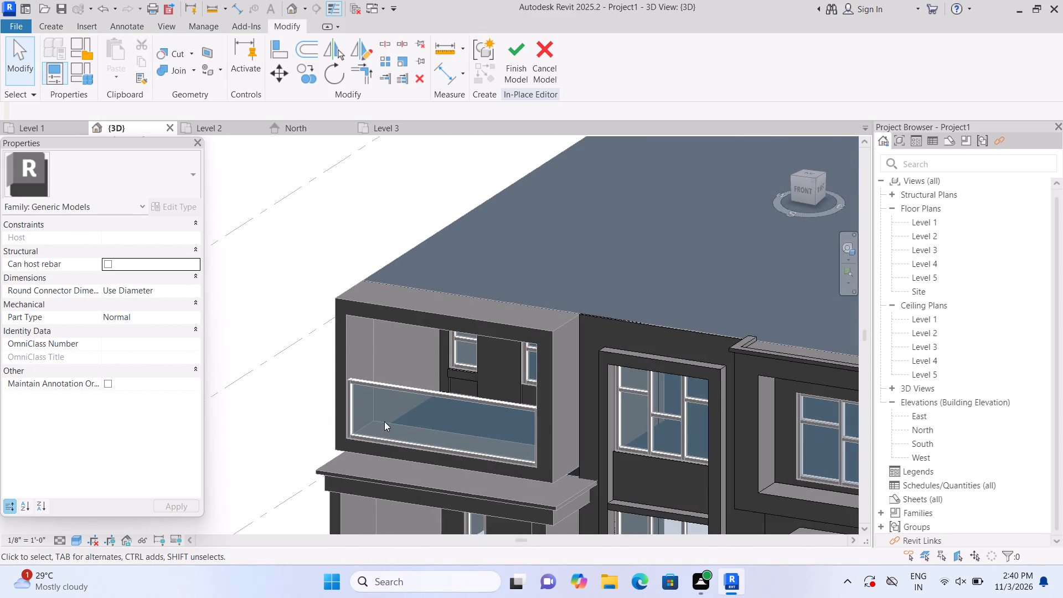
scroll(408, 435, up, 7)
scroll(443, 398, up, 2)
scroll(582, 342, up, 4)
click(544, 239)
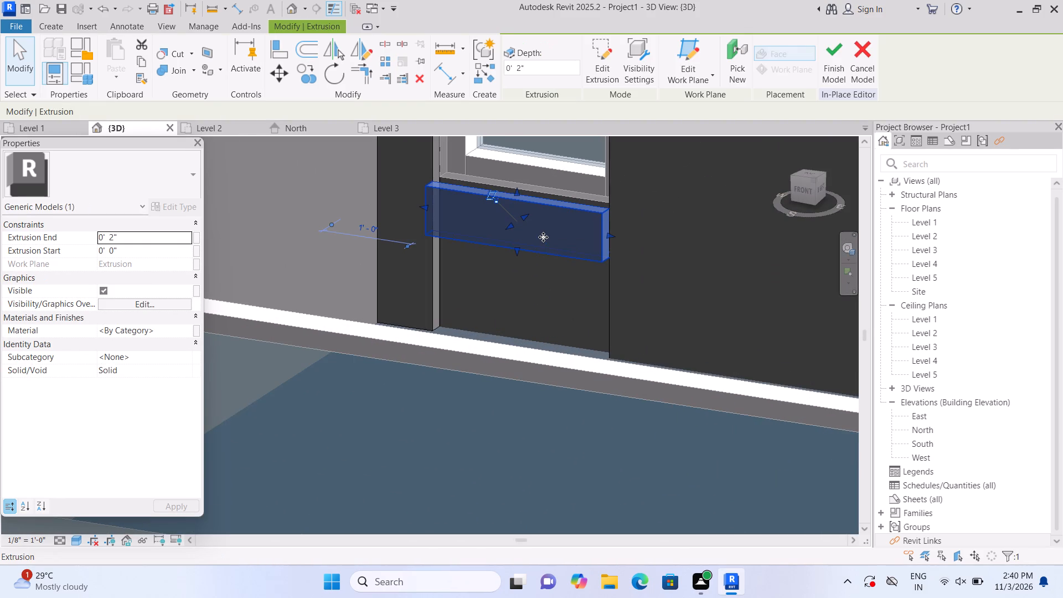
scroll(522, 243, up, 1)
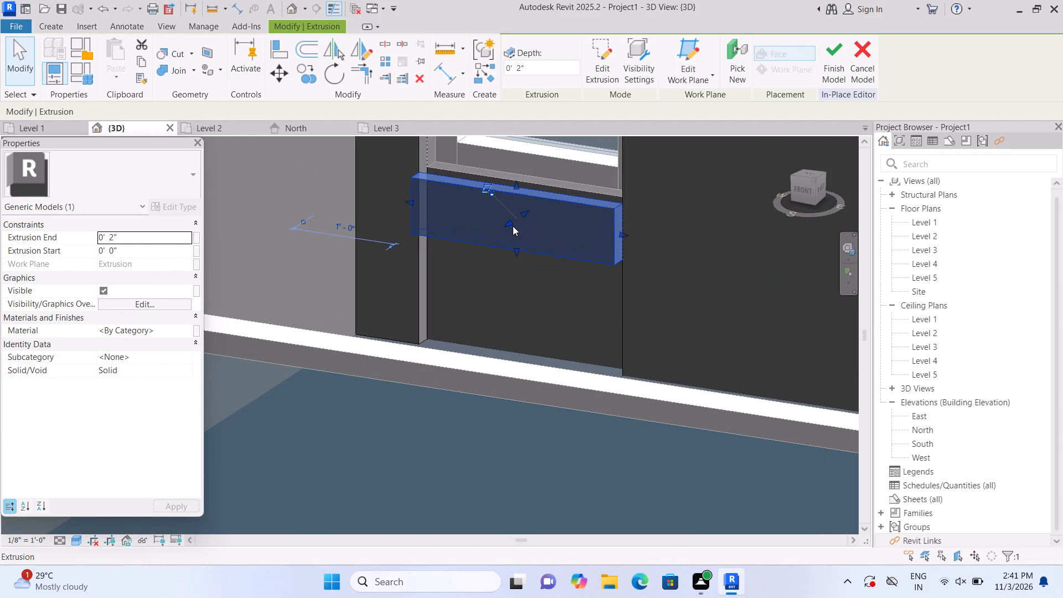
drag(509, 221, 528, 214)
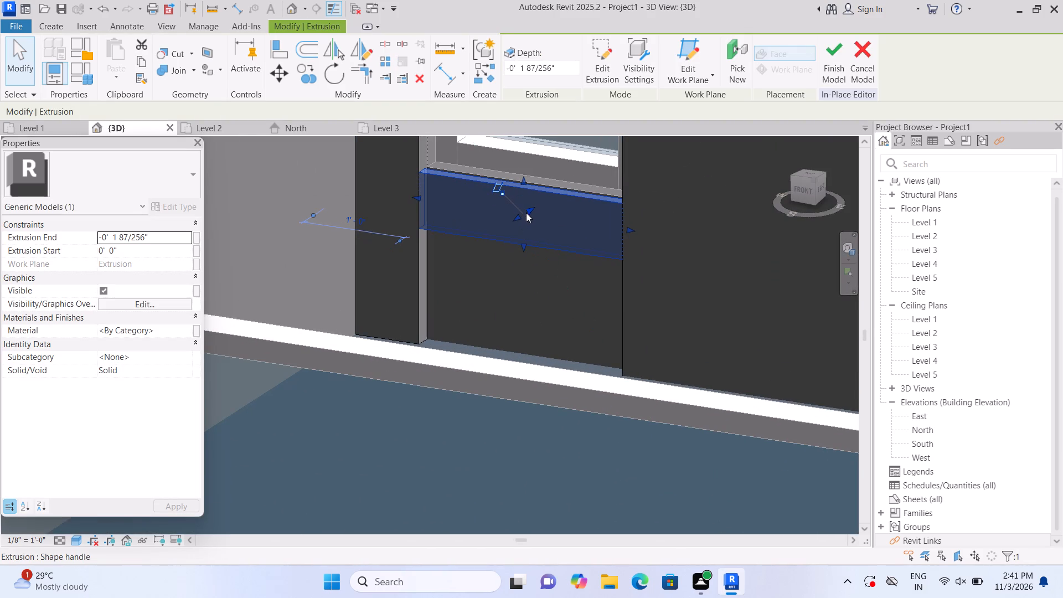
Join the extrusion beneath the left balcony window to the wall panels on both sides of it.
click(513, 264)
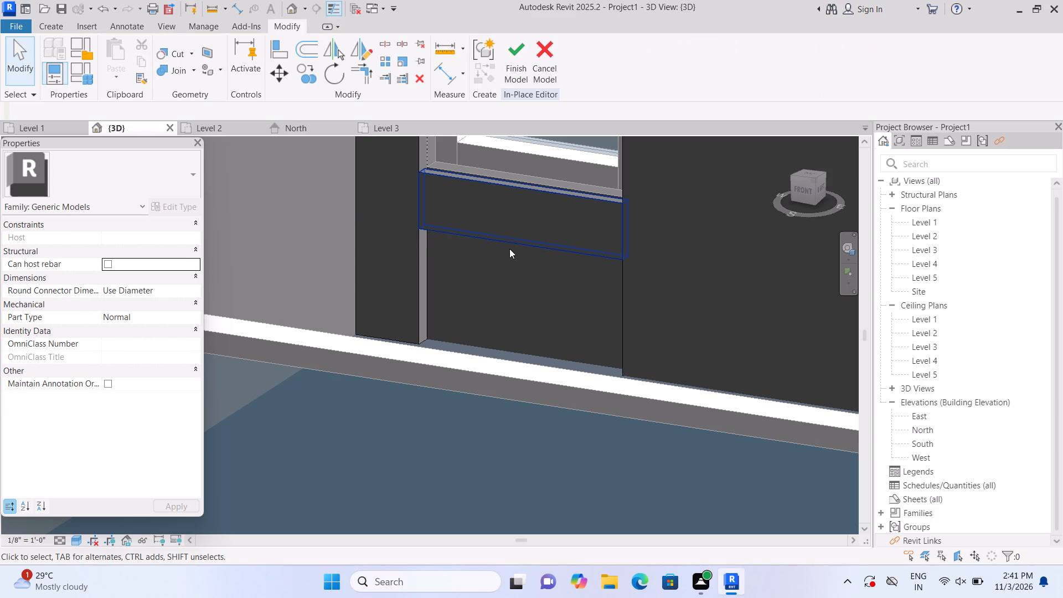
click(192, 69)
click(193, 86)
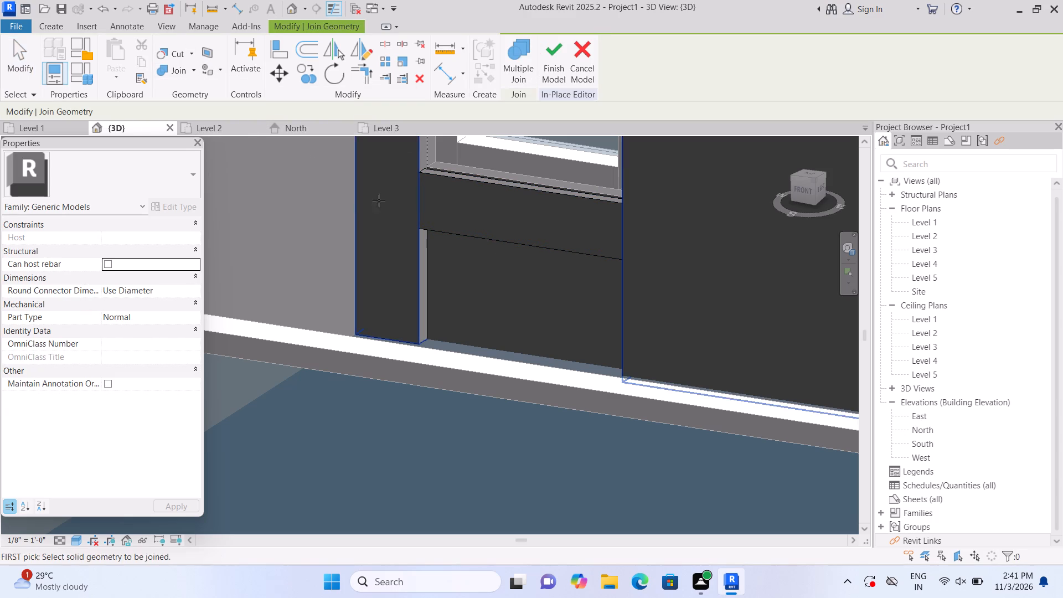
click(430, 201)
click(405, 206)
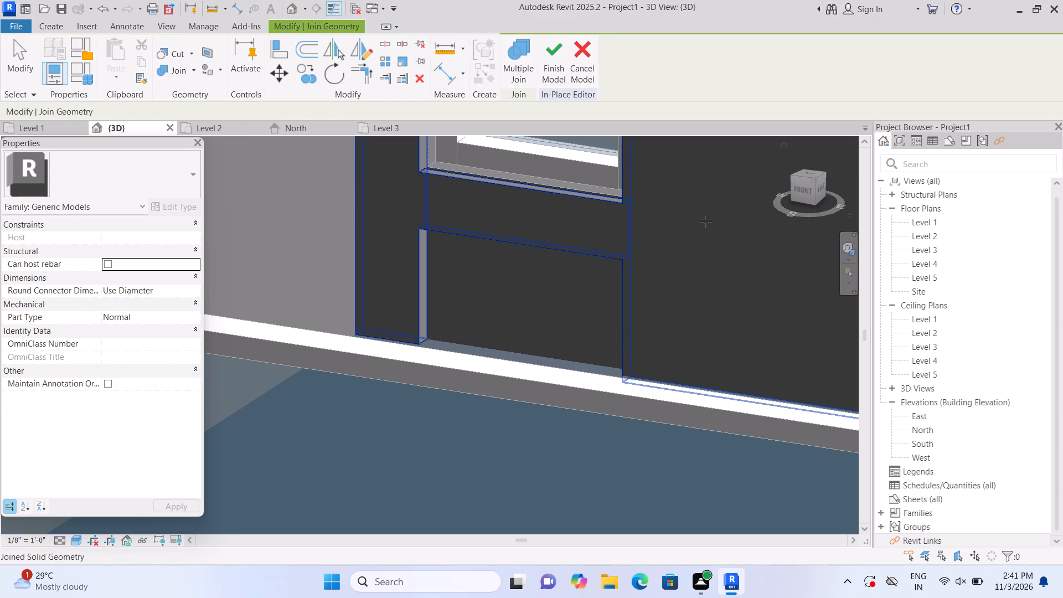
click(690, 245)
click(591, 234)
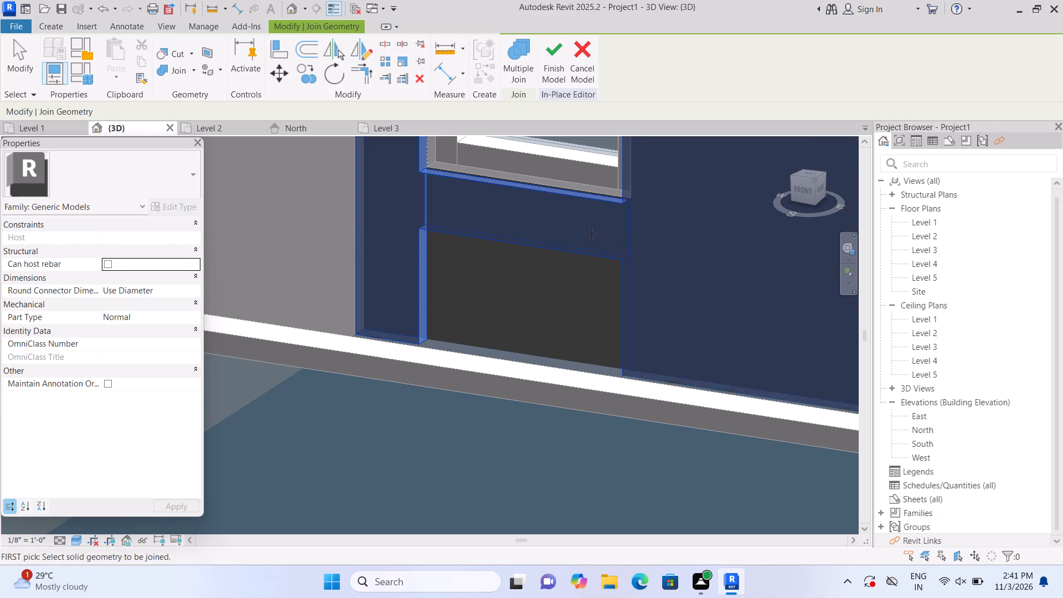
click(569, 239)
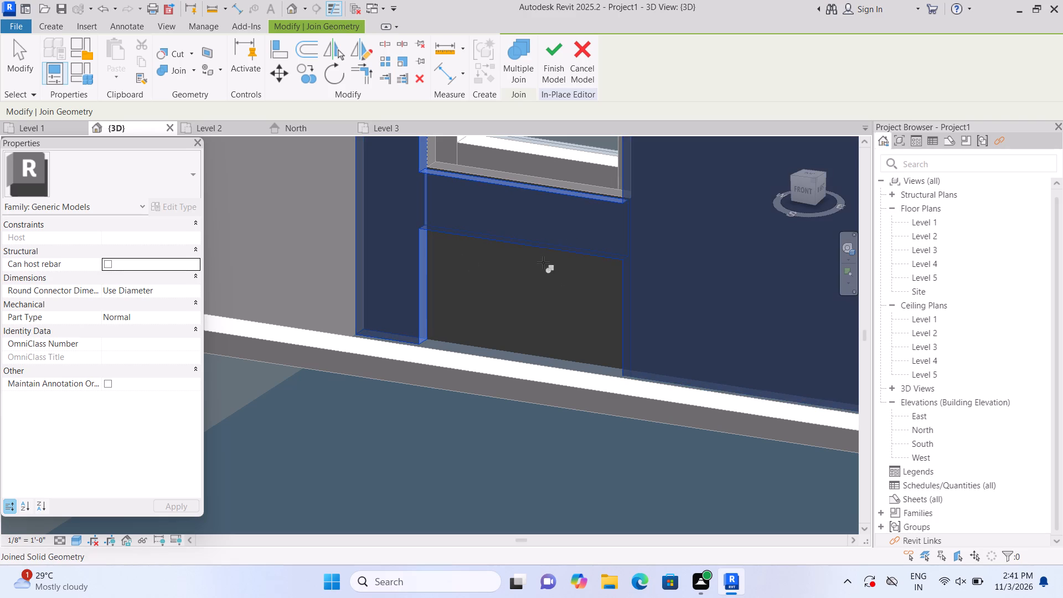
key(Escape)
key(Escape)
Stretch the lower edge of the extrusion beneath the left balcony window down to the balcony floor.
click(532, 226)
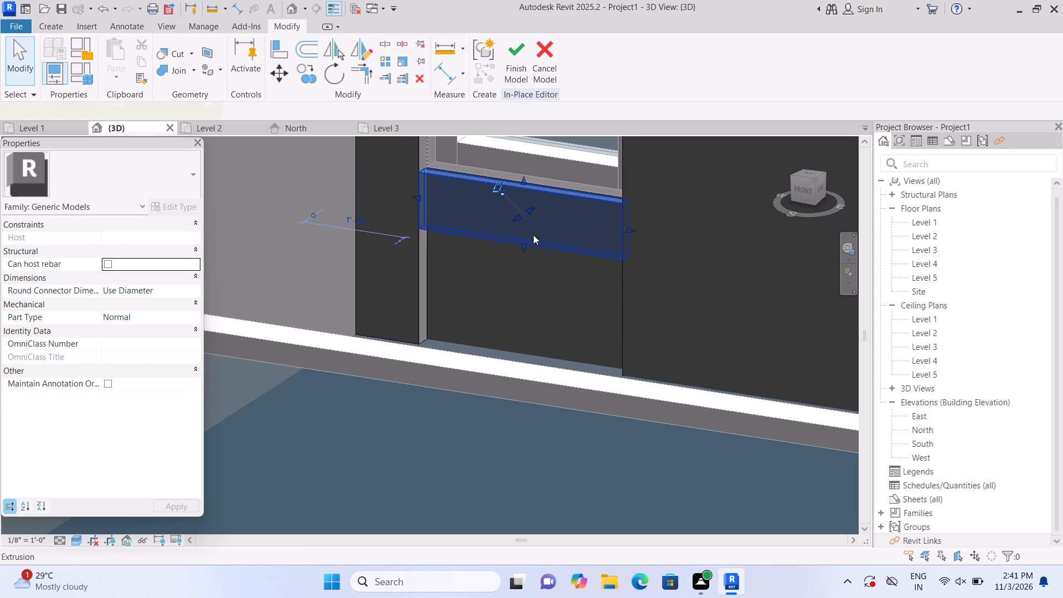
drag(525, 245, 537, 319)
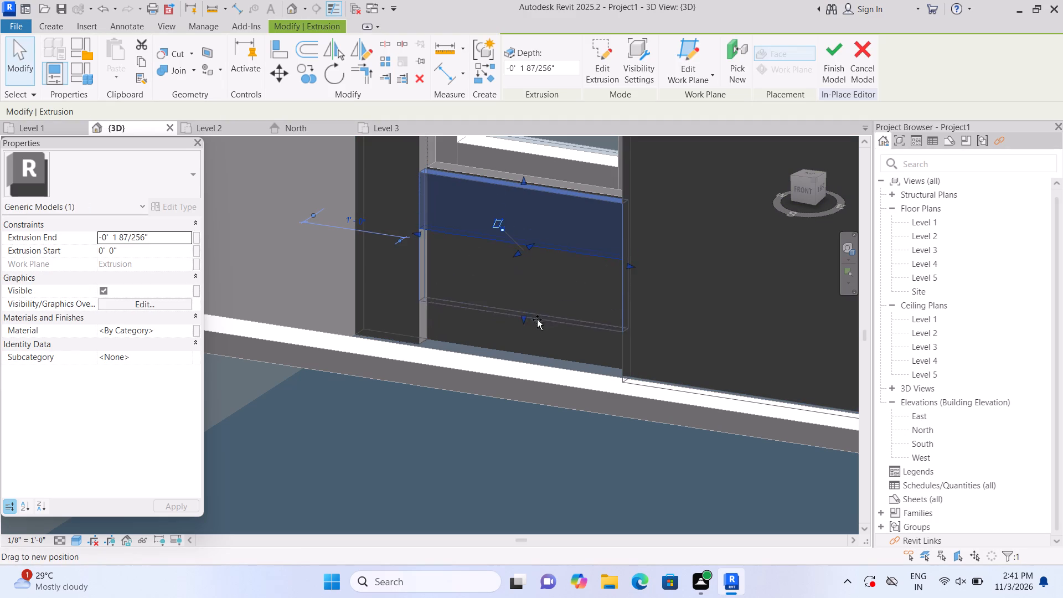
drag(537, 319, 535, 359)
click(535, 359)
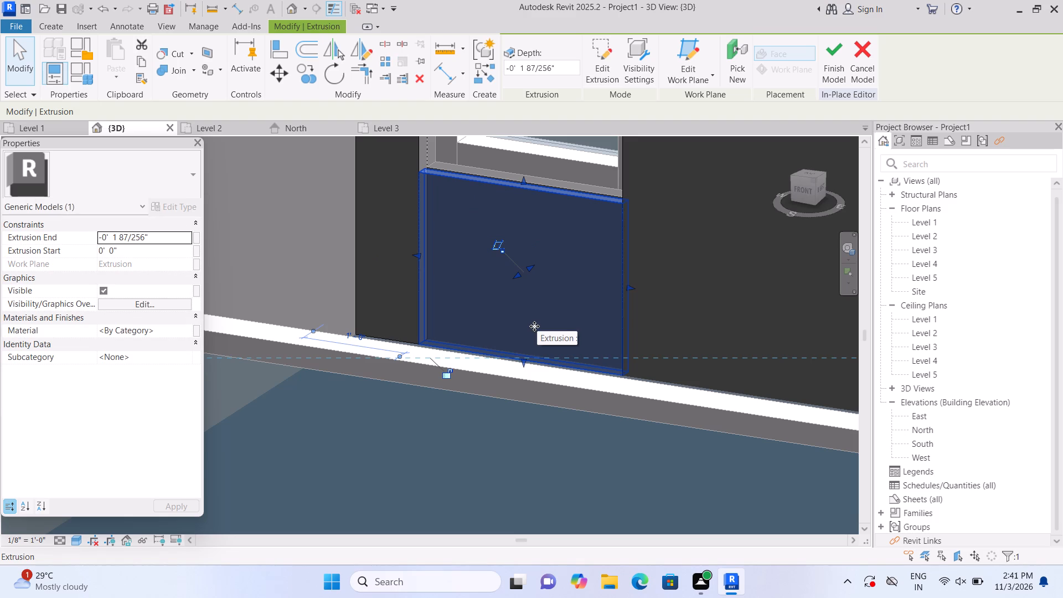
key(Escape)
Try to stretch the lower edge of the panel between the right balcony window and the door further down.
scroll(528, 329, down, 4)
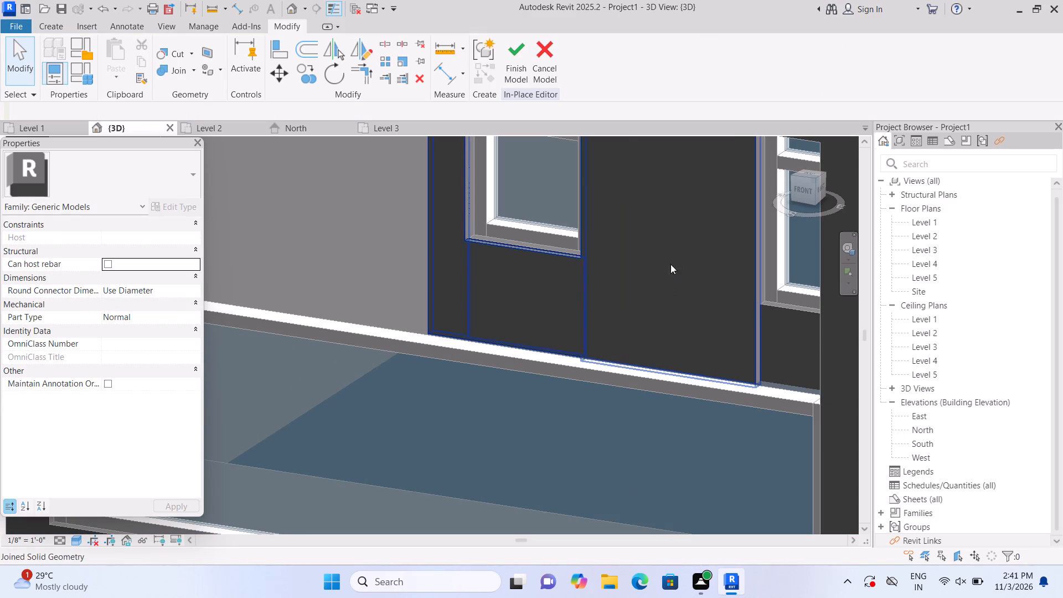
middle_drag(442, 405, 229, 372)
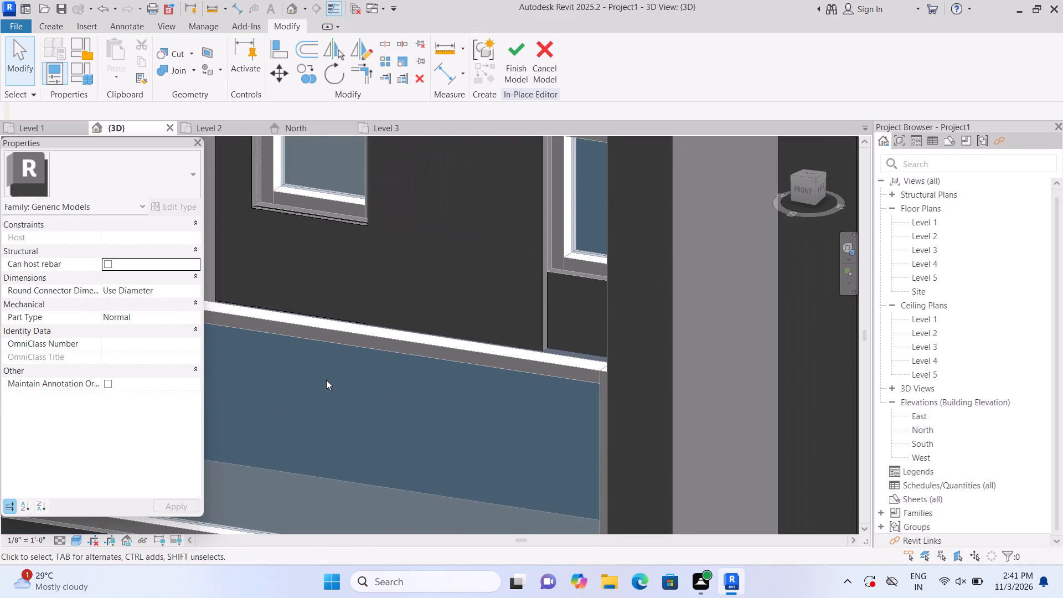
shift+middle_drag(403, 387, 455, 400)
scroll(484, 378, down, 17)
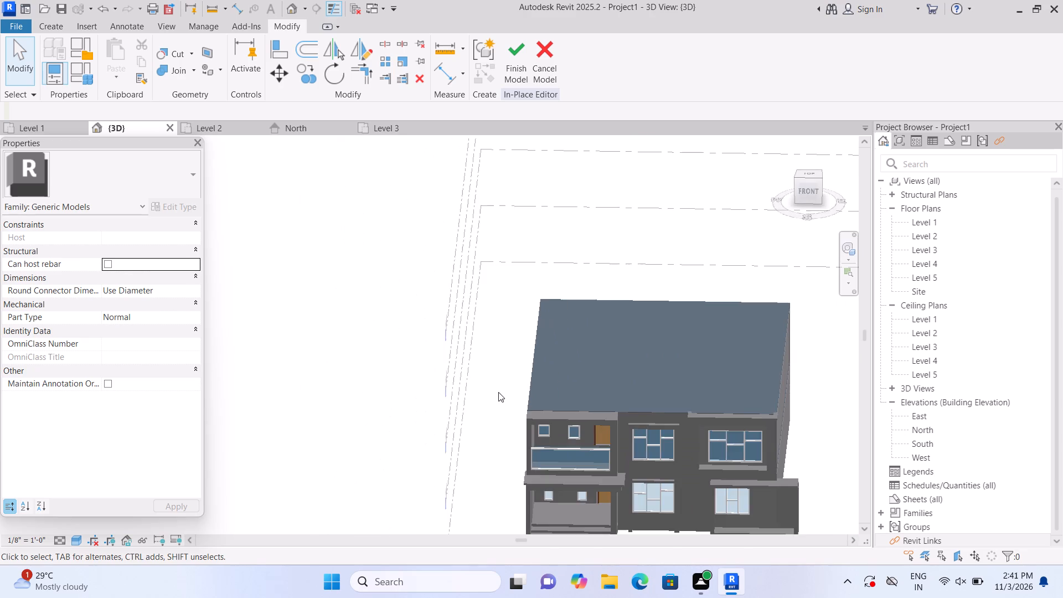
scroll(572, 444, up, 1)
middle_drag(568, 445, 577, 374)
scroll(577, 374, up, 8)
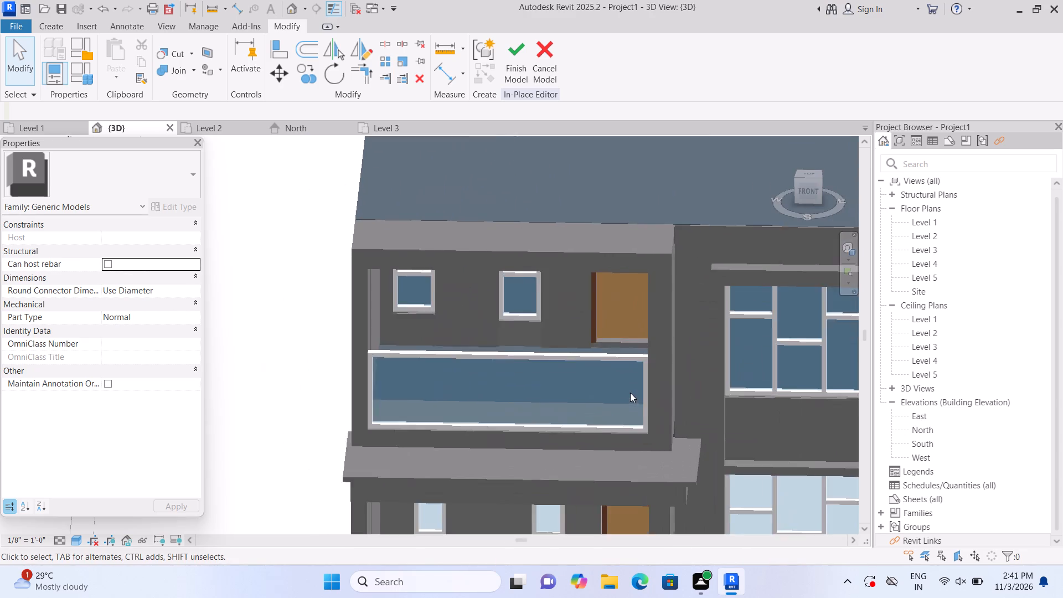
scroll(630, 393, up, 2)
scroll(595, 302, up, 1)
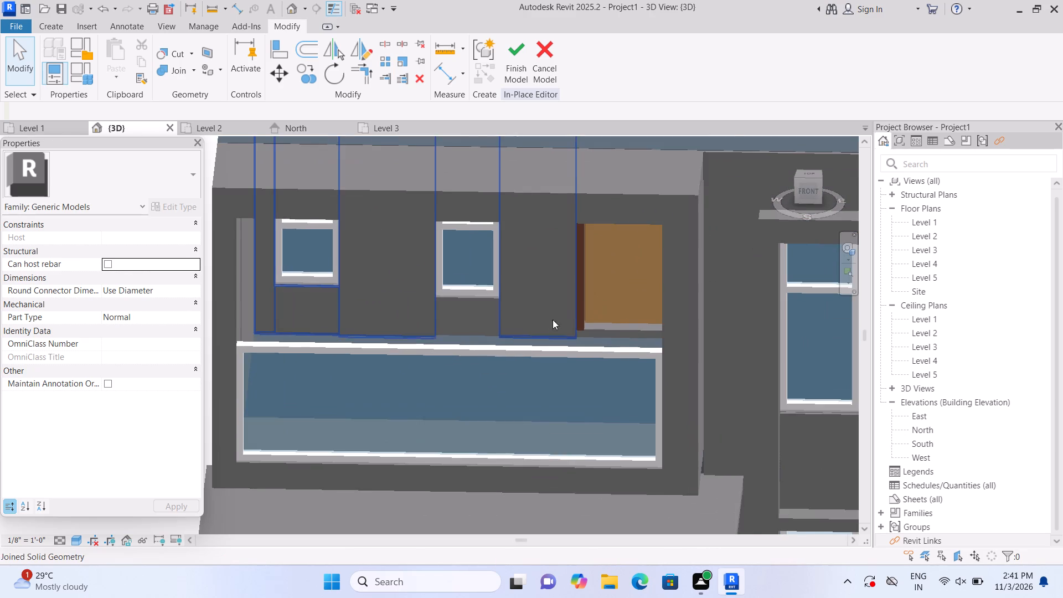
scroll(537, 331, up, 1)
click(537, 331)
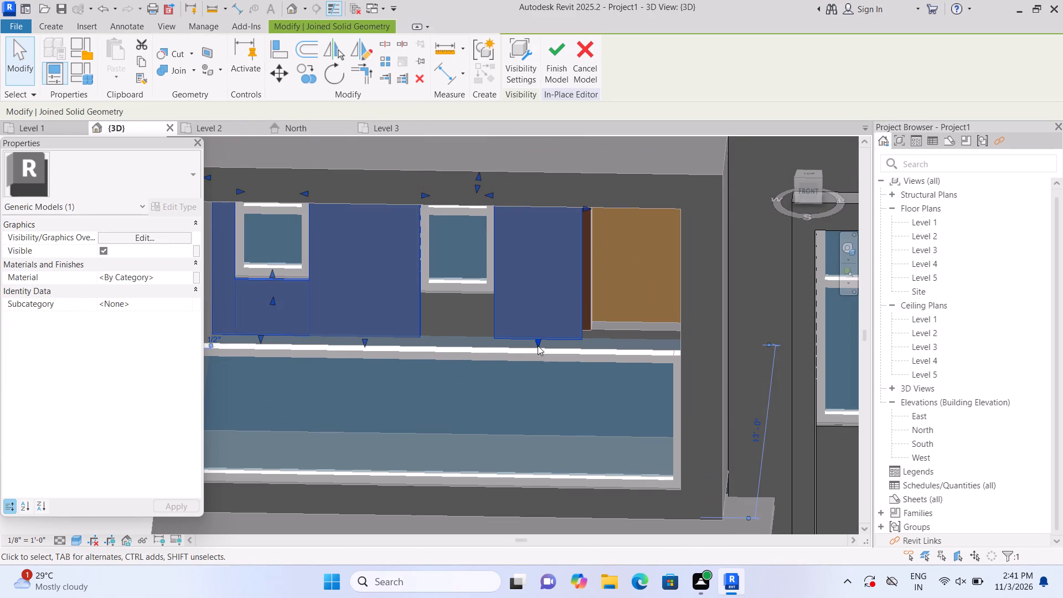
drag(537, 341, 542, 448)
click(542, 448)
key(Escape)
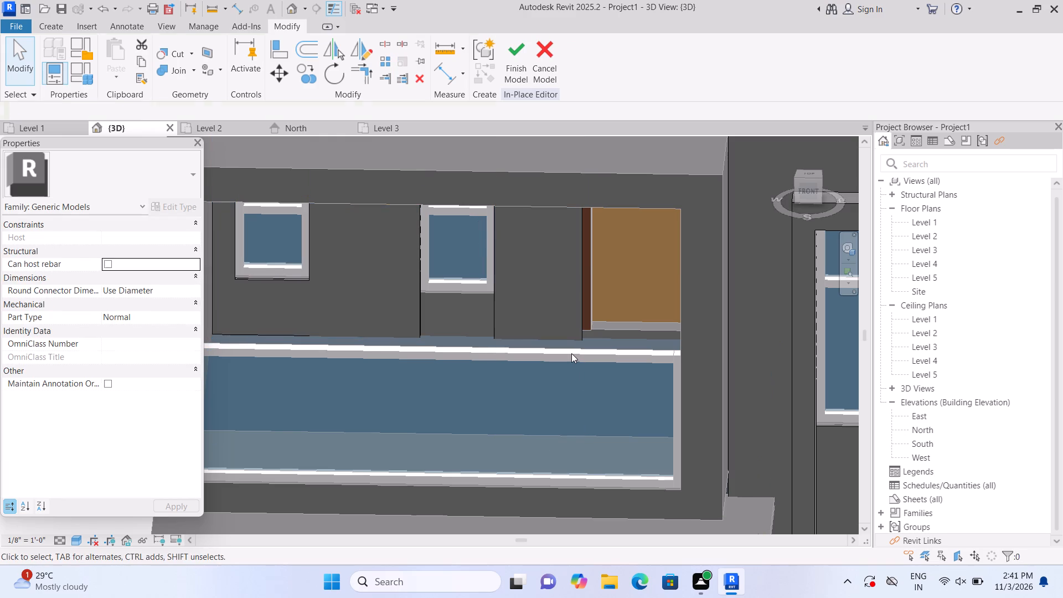
In the front view, bring the lower edge of the panel between the right balcony window and the door level with the neighbouring panels' lower edges.
click(807, 195)
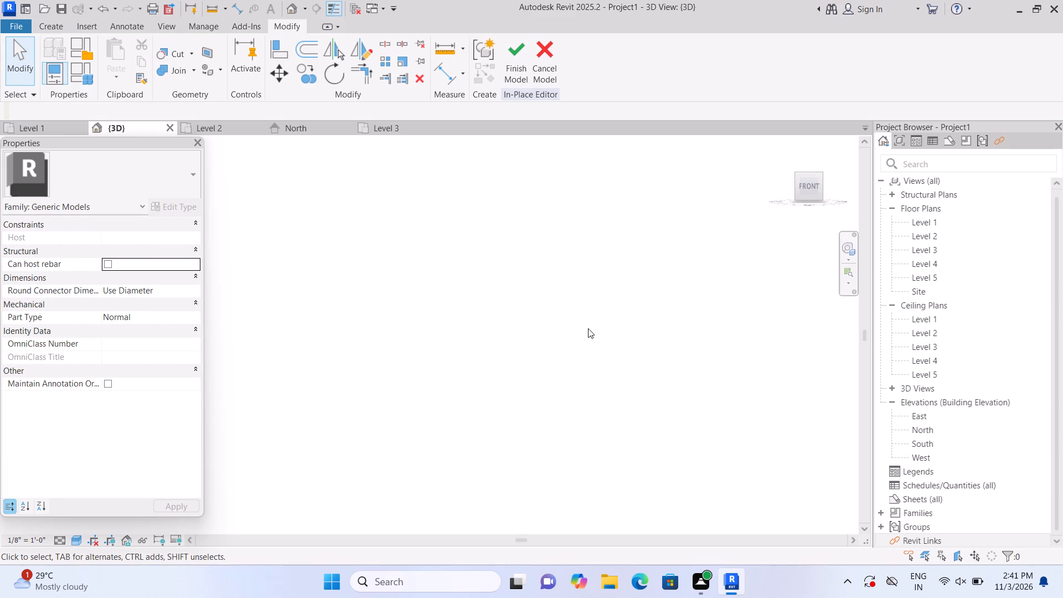
scroll(359, 358, up, 10)
middle_drag(307, 342, 390, 358)
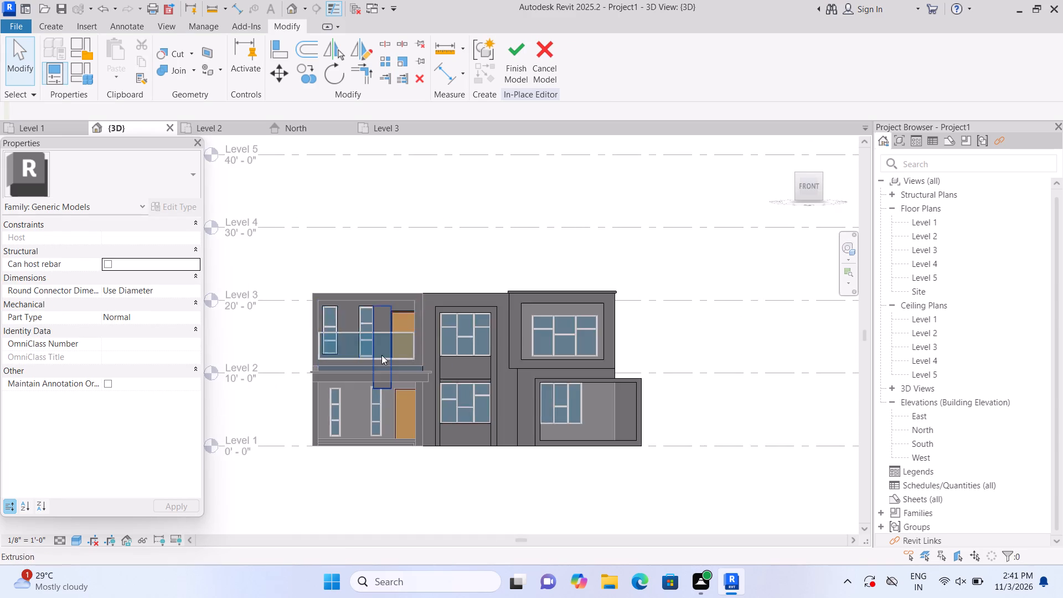
scroll(381, 355, up, 9)
middle_drag(416, 369, 584, 347)
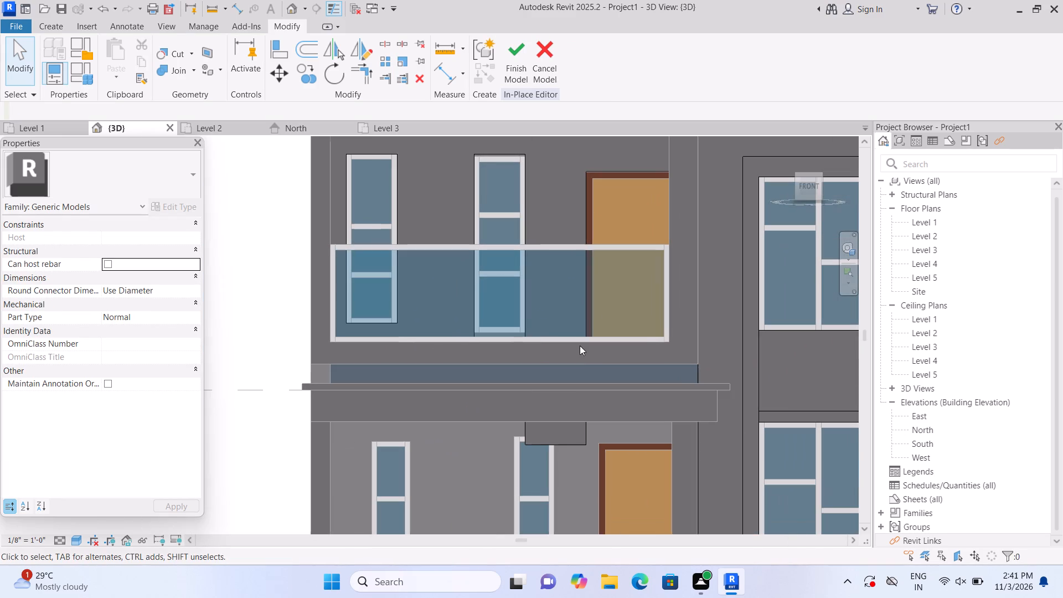
click(558, 436)
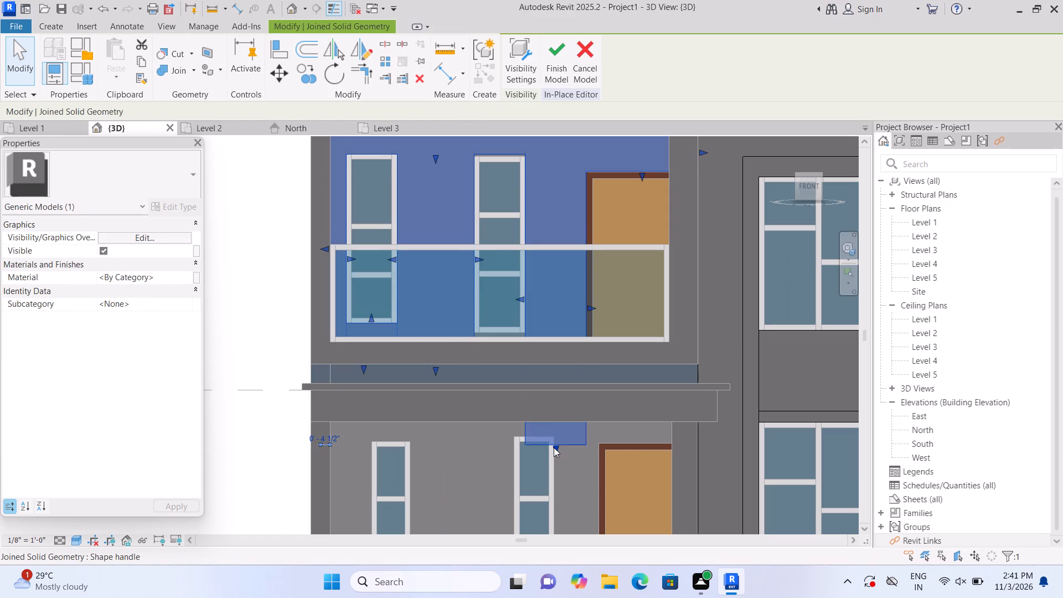
drag(554, 448, 580, 336)
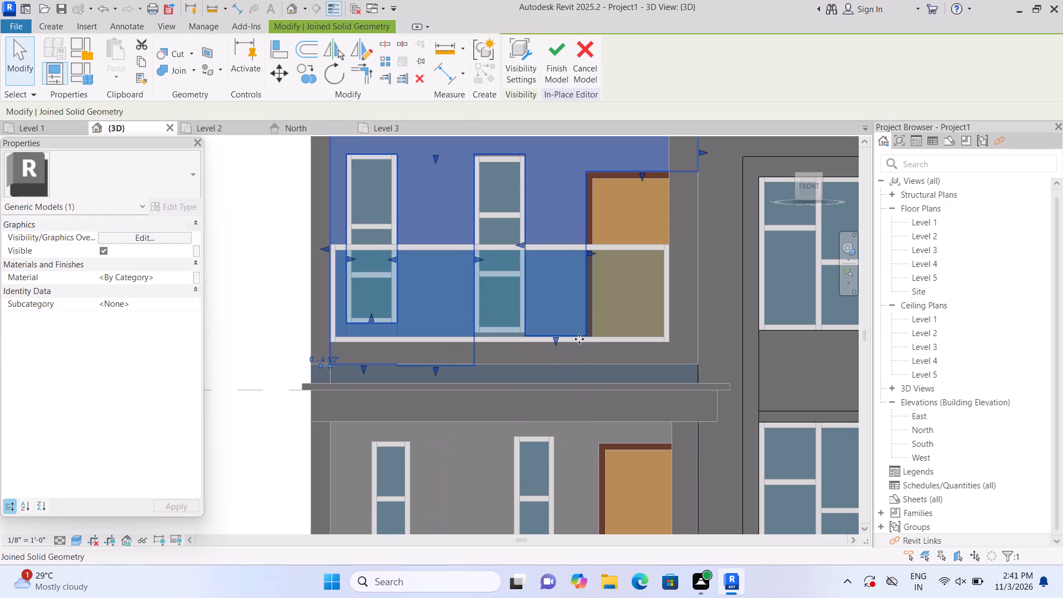
click(280, 363)
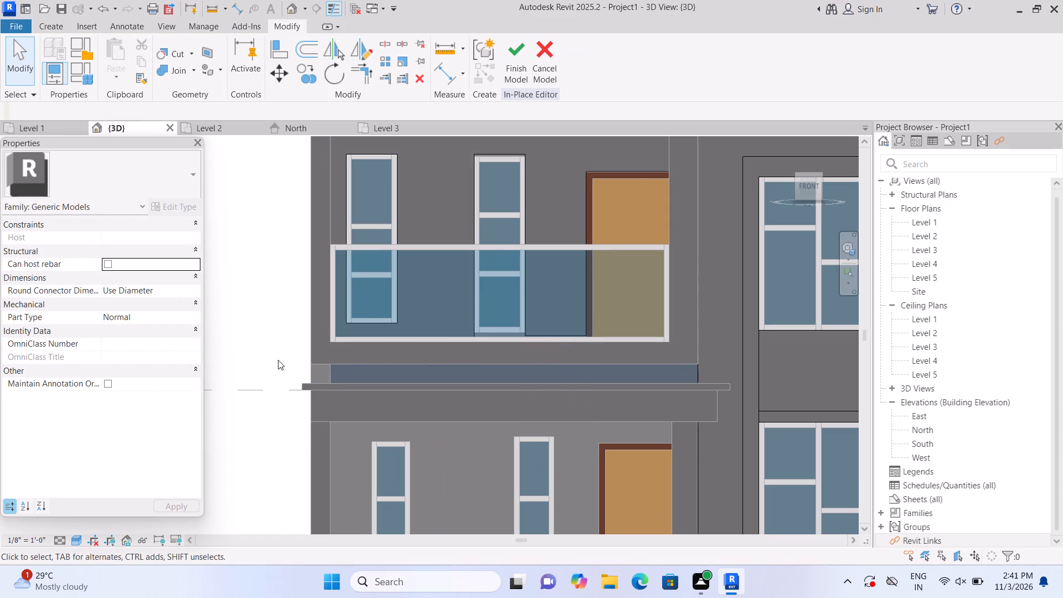
middle_drag(285, 366, 252, 358)
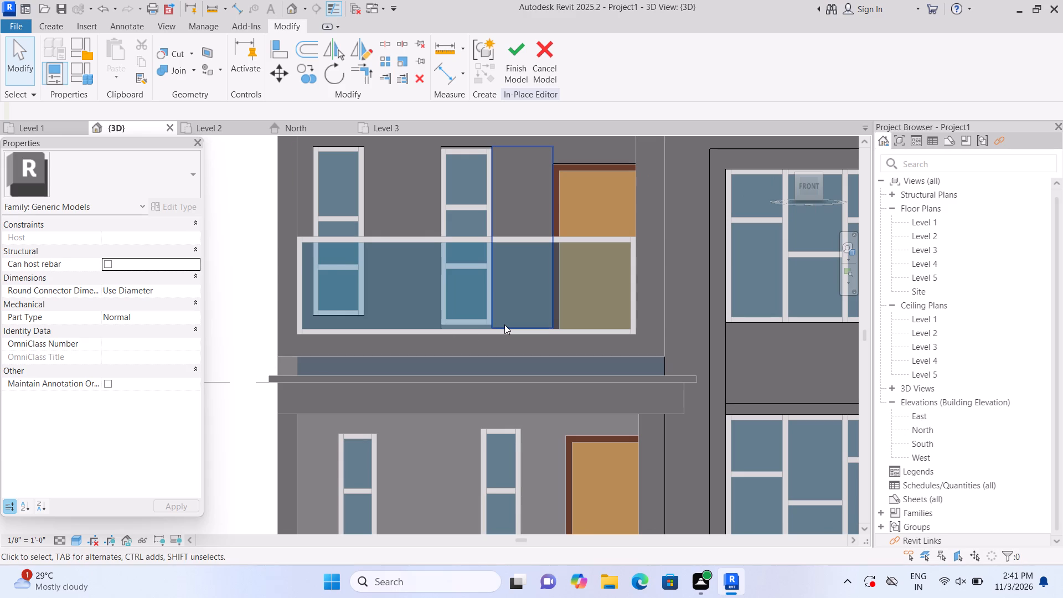
click(508, 323)
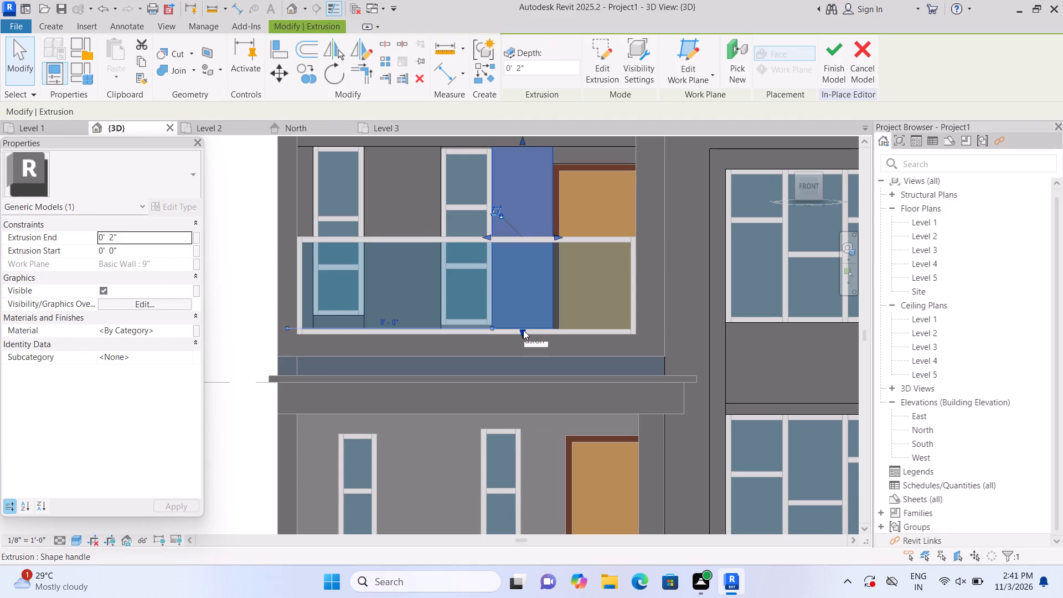
drag(522, 329, 525, 354)
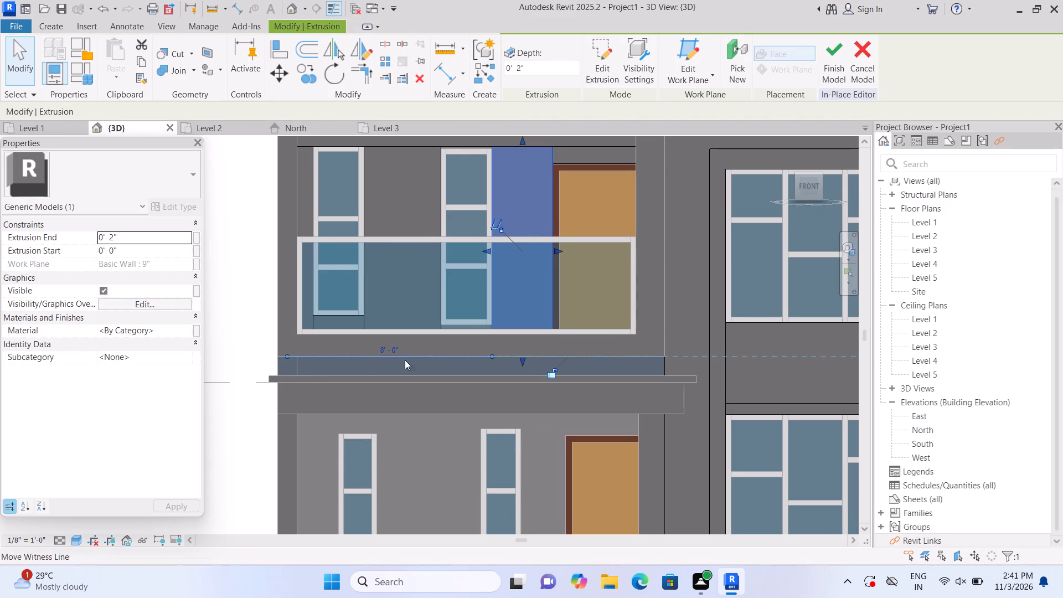
click(256, 405)
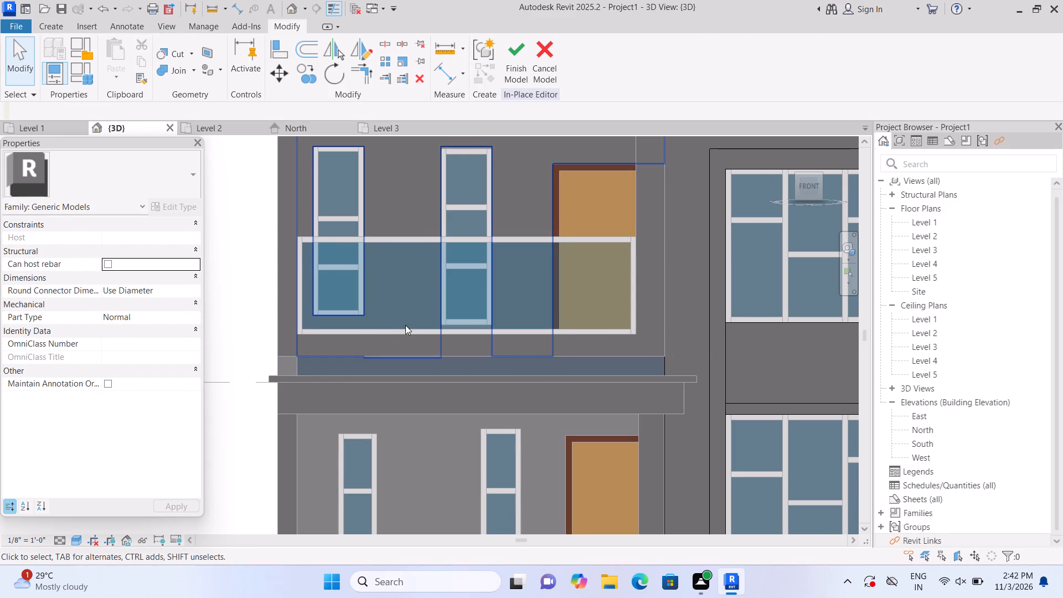
click(405, 325)
click(245, 435)
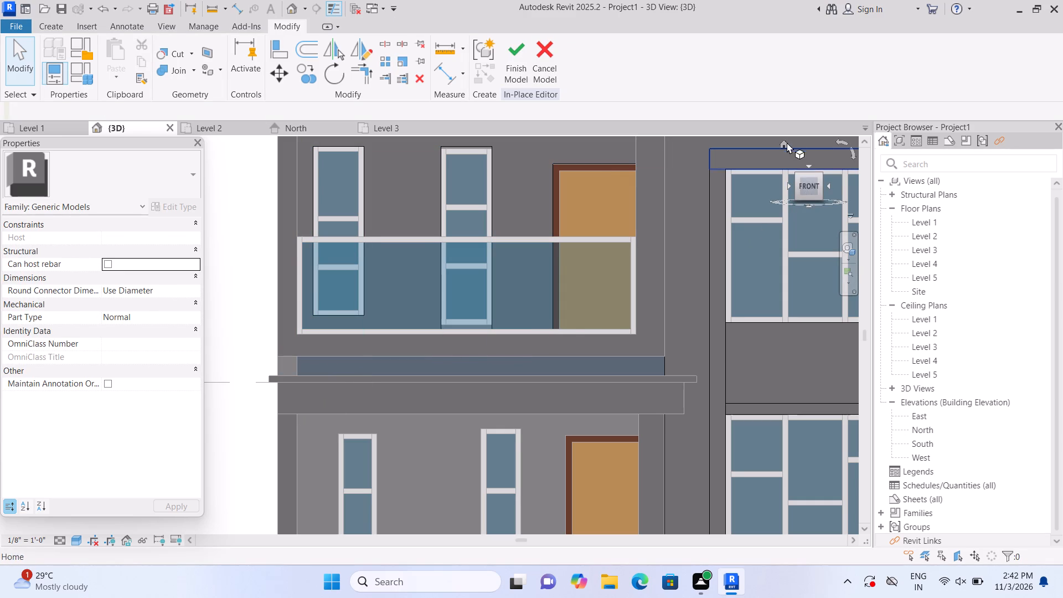
Start a new in-place extrusion in the balcony recess near the right balcony window.
click(781, 143)
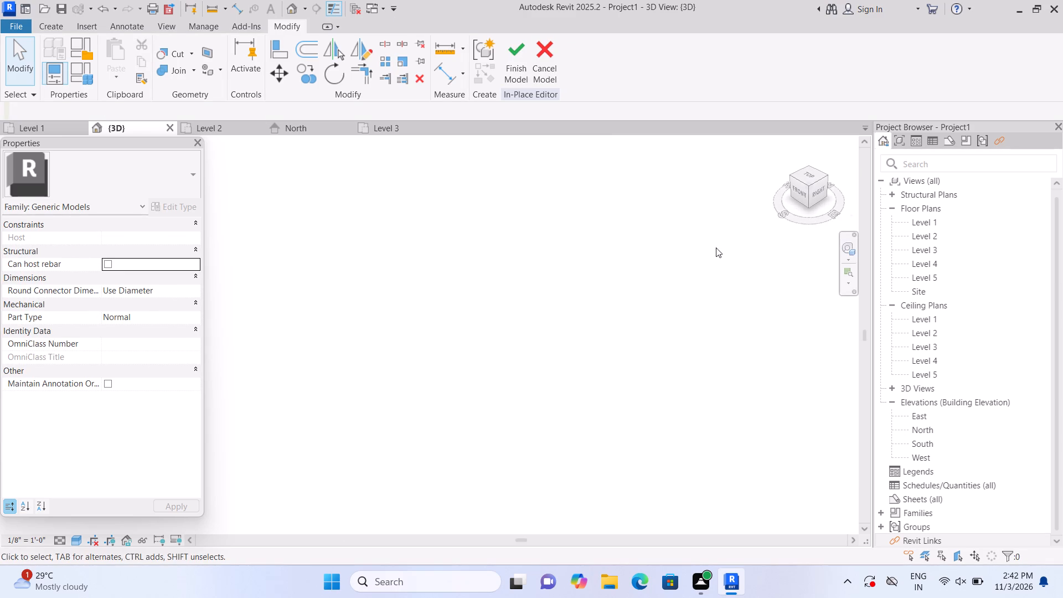
scroll(203, 360, up, 9)
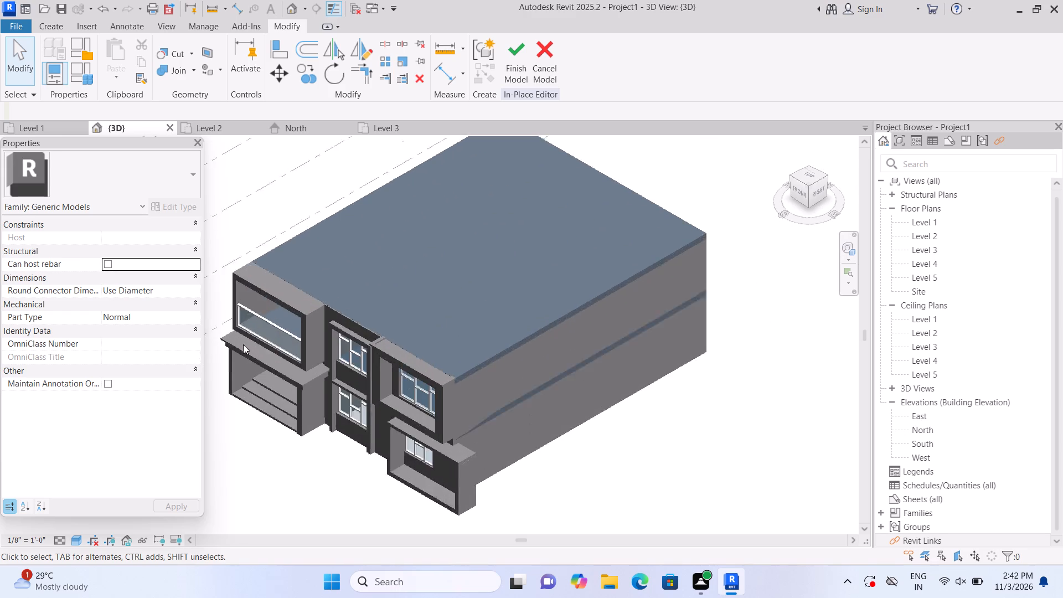
scroll(243, 344, up, 5)
shift+middle_drag(293, 420, 332, 375)
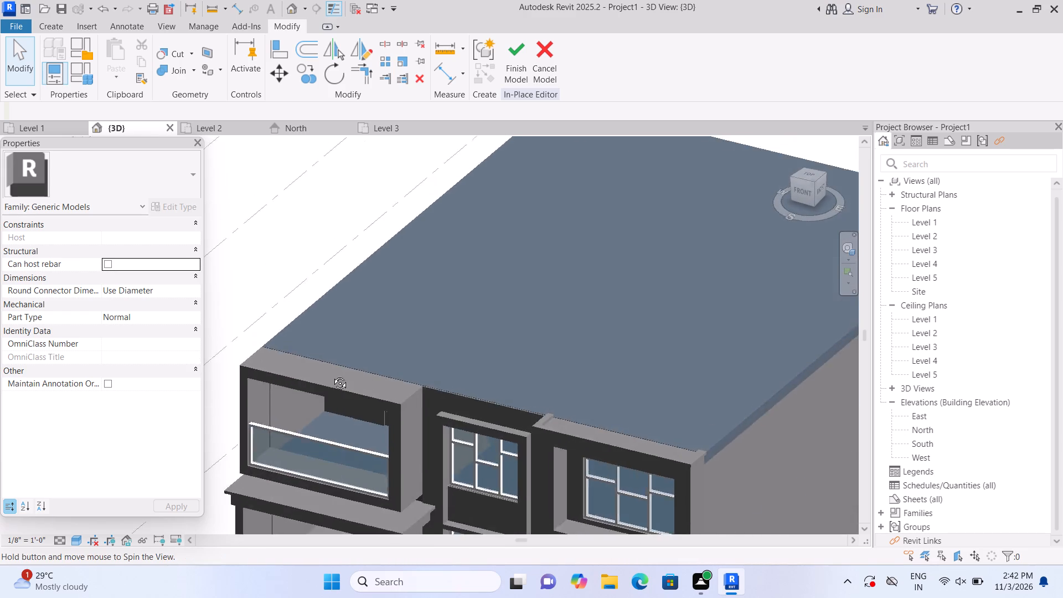
shift+middle_drag(332, 375, 383, 312)
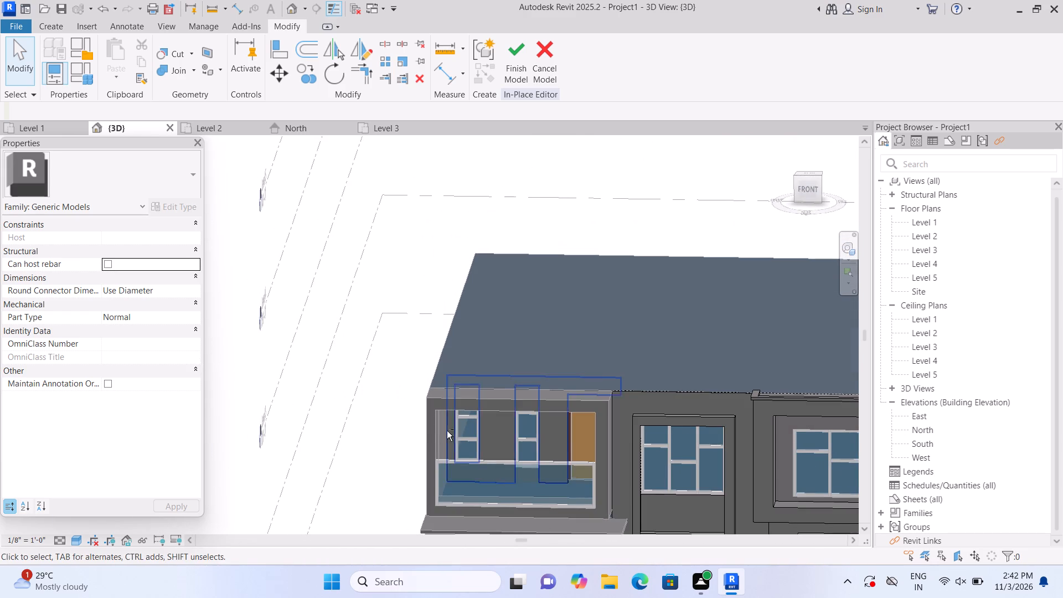
shift+middle_drag(447, 431, 483, 437)
middle_drag(587, 445, 460, 262)
scroll(560, 351, up, 2)
middle_drag(581, 357, 430, 348)
scroll(434, 347, up, 4)
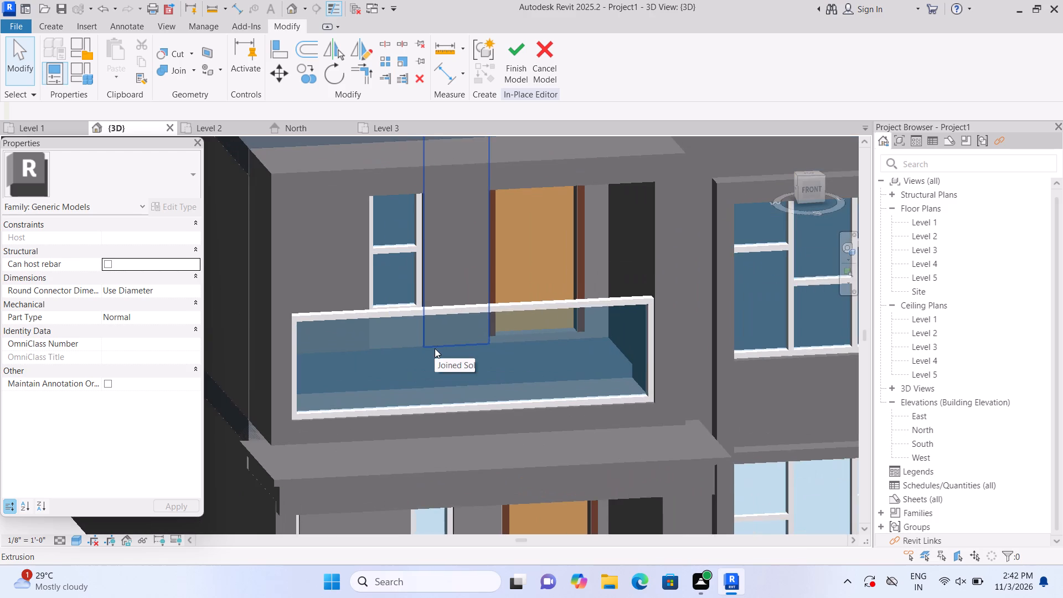
scroll(435, 348, up, 1)
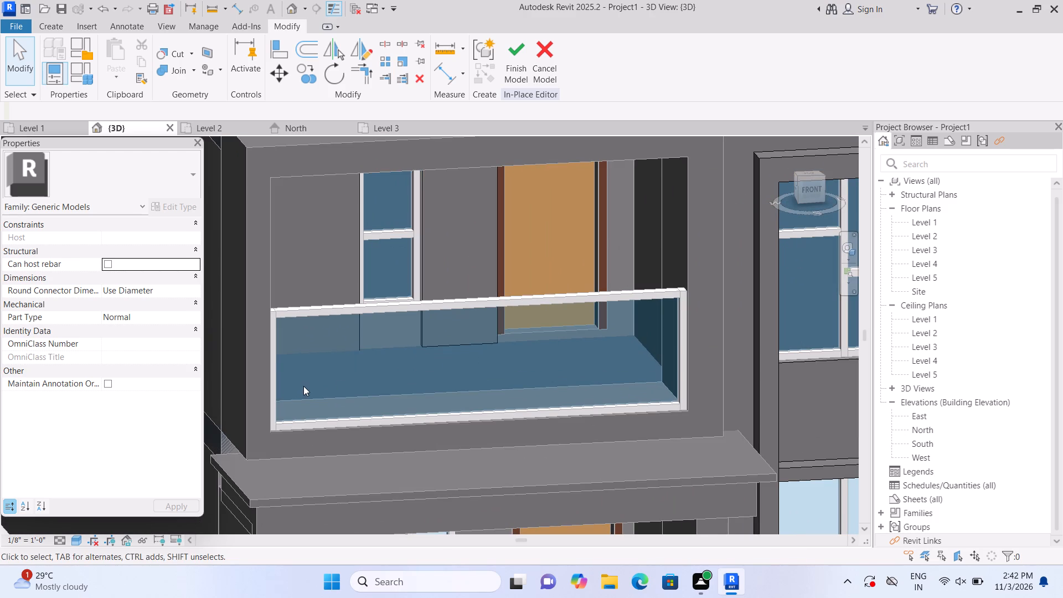
click(60, 23)
click(121, 60)
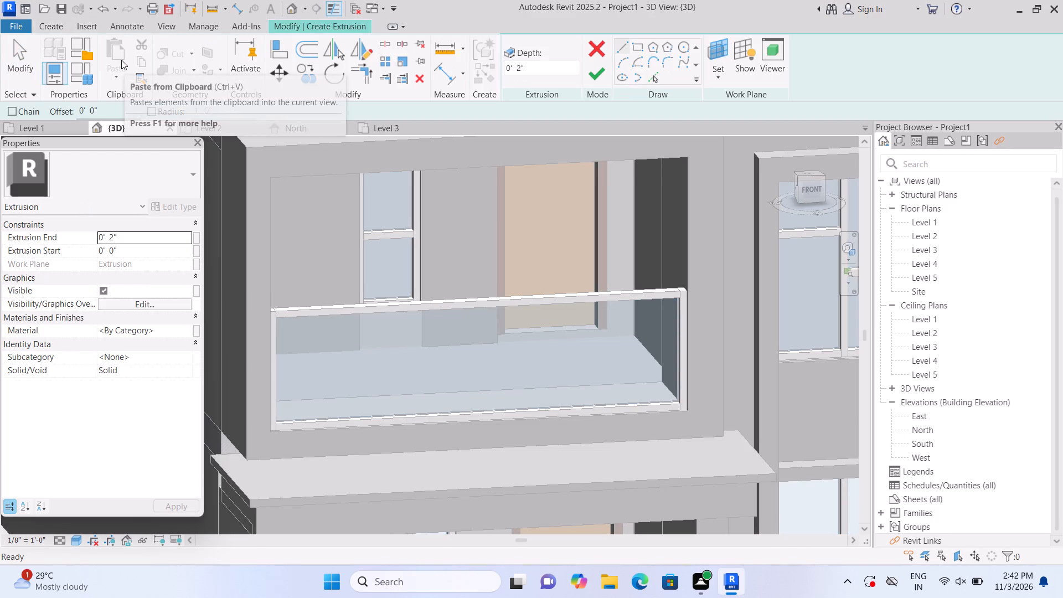
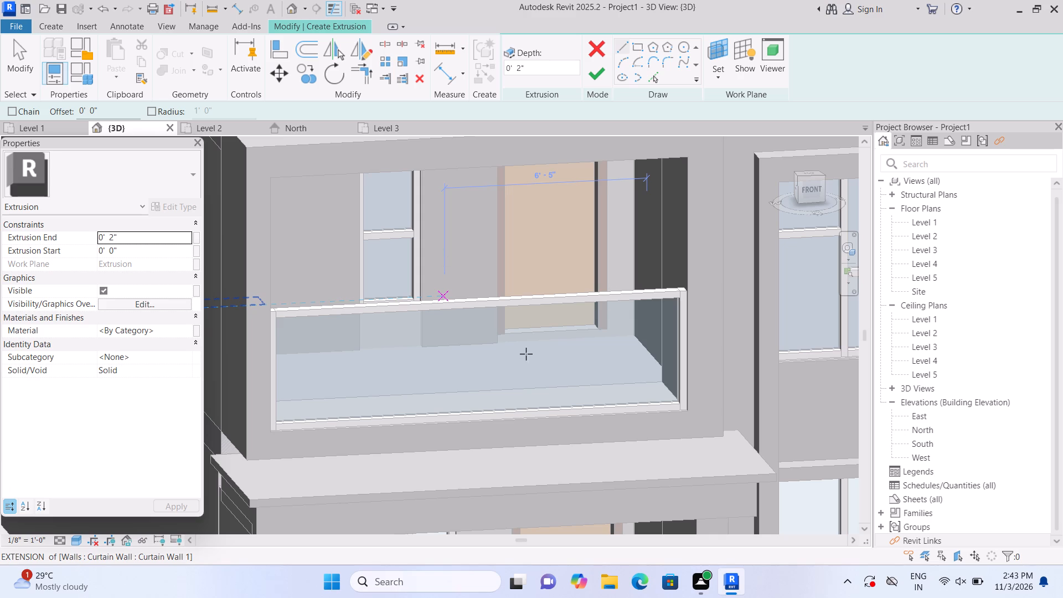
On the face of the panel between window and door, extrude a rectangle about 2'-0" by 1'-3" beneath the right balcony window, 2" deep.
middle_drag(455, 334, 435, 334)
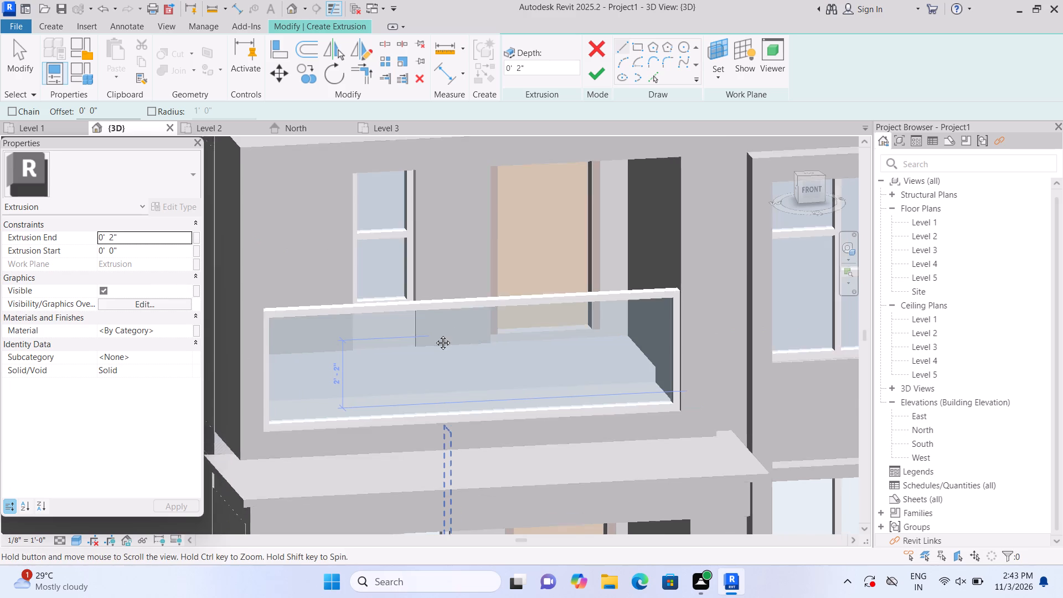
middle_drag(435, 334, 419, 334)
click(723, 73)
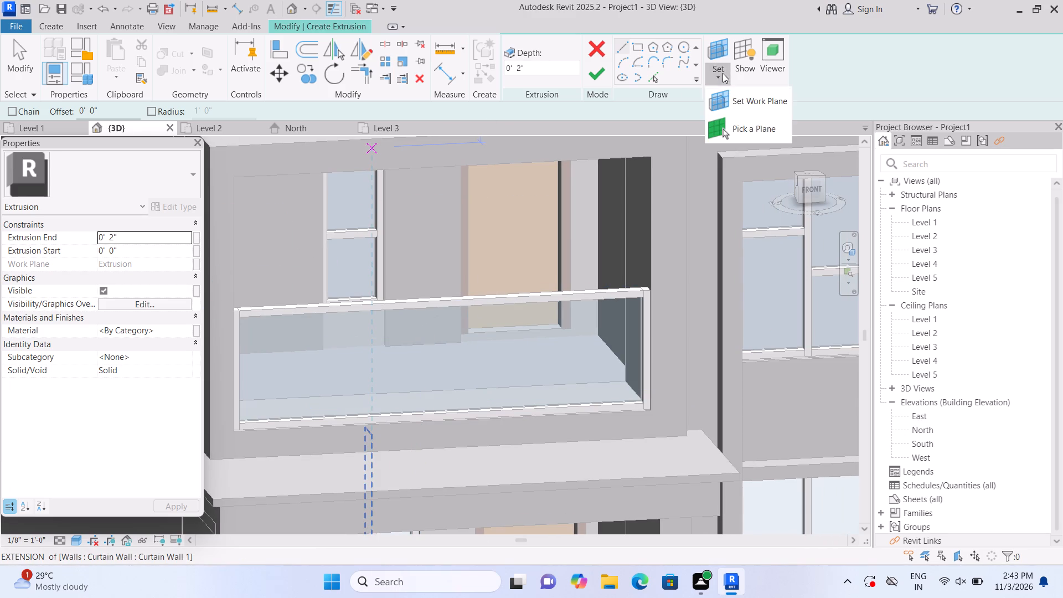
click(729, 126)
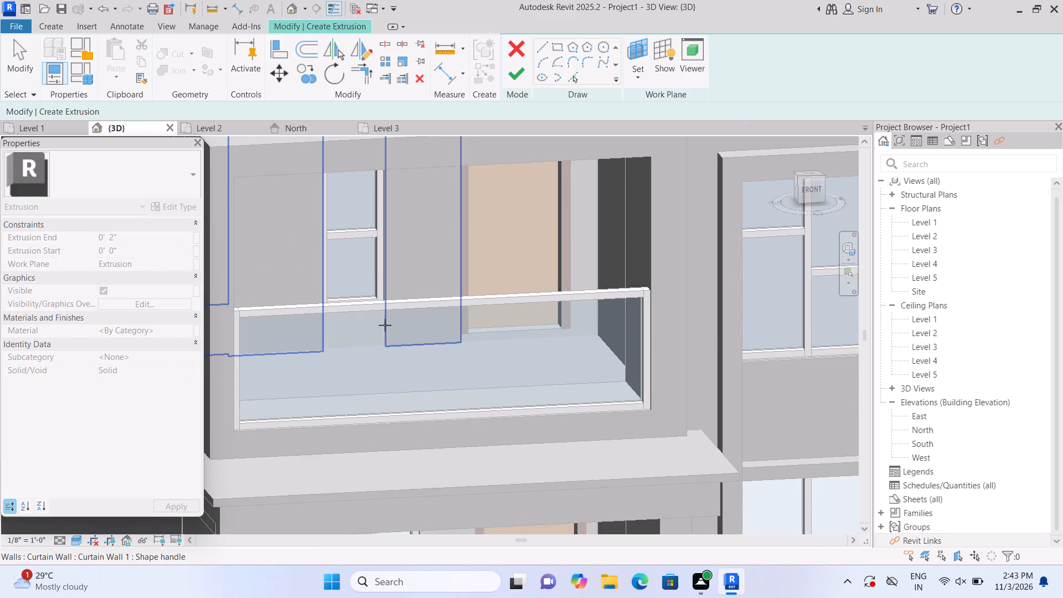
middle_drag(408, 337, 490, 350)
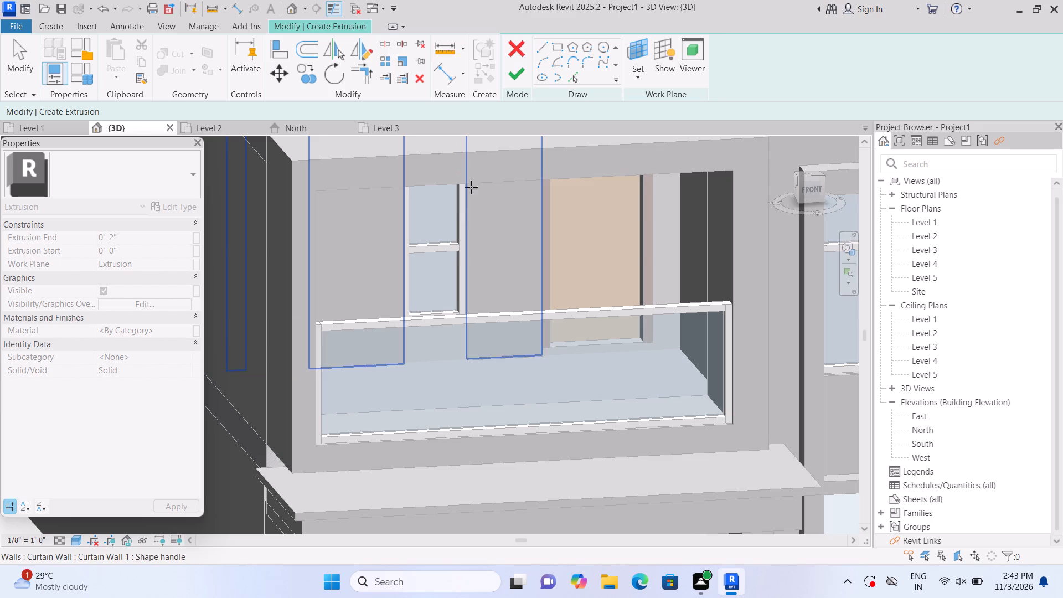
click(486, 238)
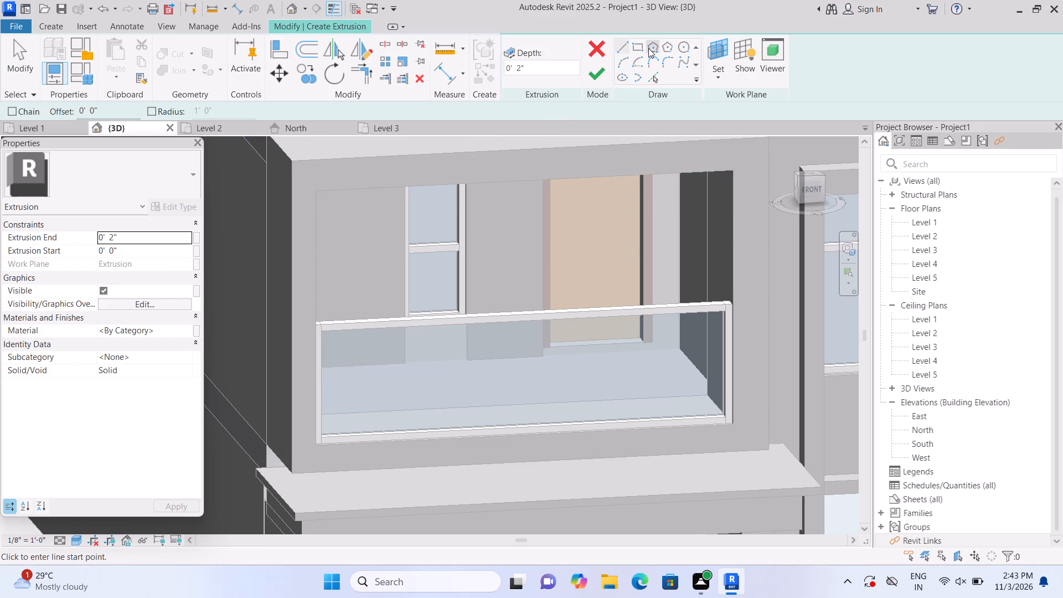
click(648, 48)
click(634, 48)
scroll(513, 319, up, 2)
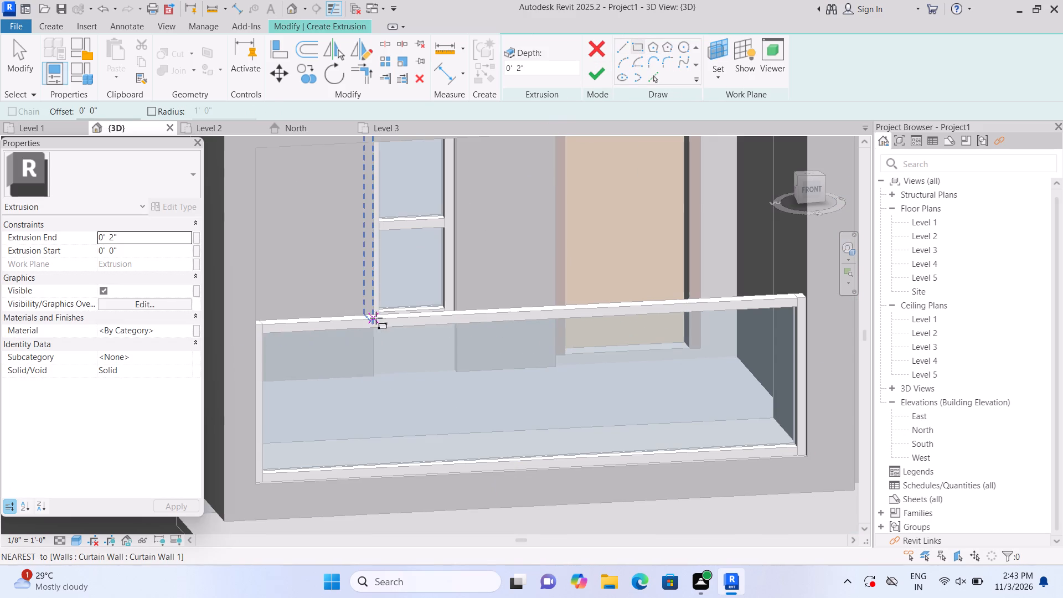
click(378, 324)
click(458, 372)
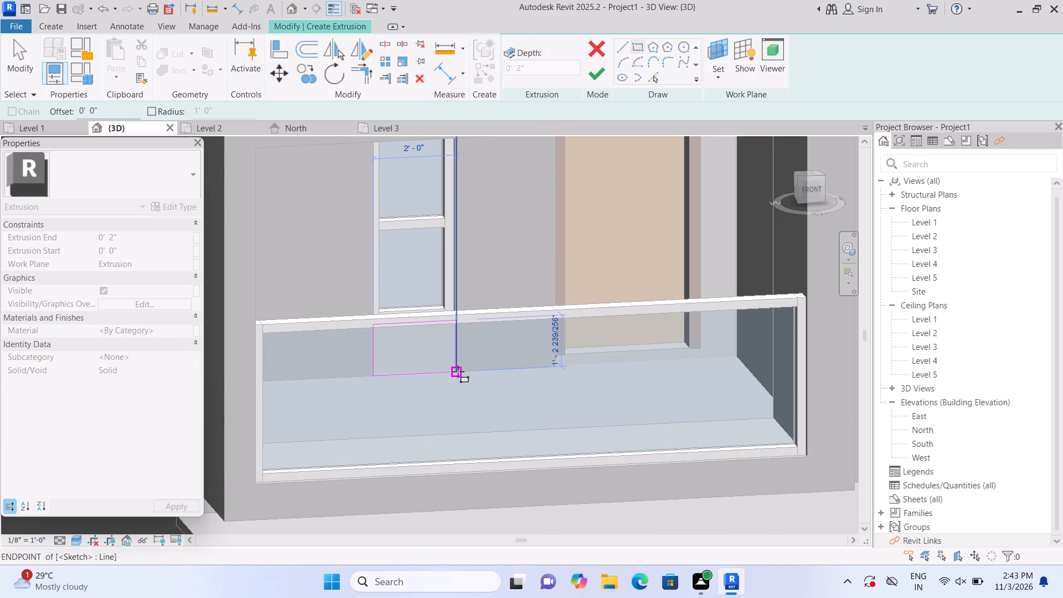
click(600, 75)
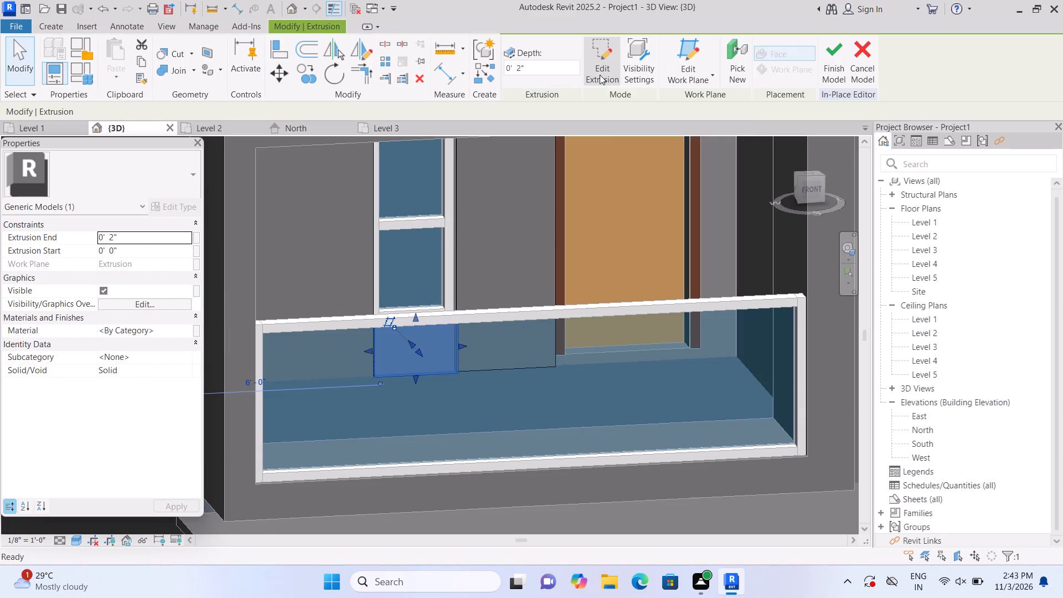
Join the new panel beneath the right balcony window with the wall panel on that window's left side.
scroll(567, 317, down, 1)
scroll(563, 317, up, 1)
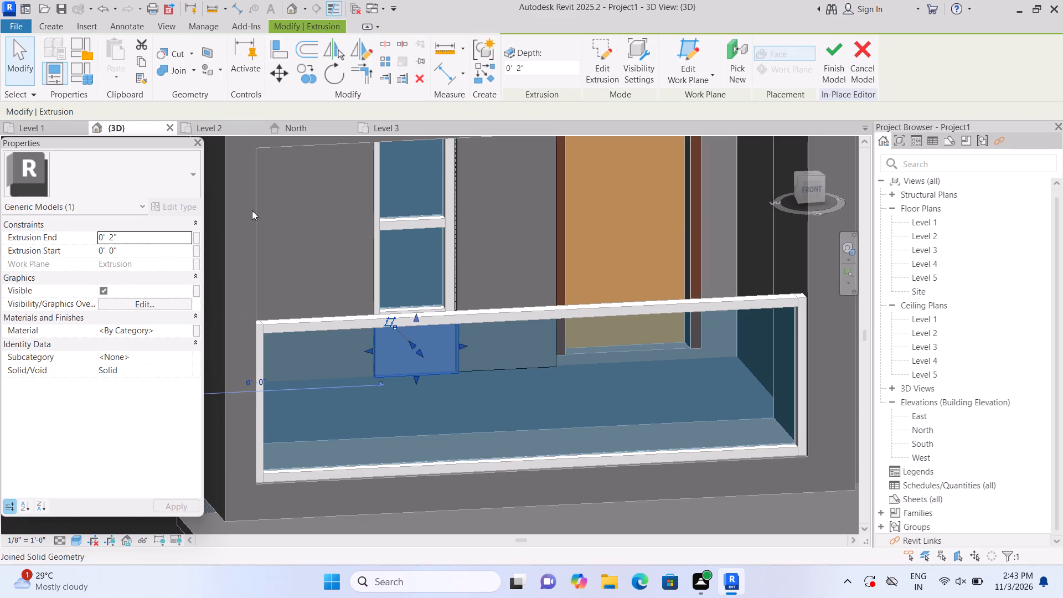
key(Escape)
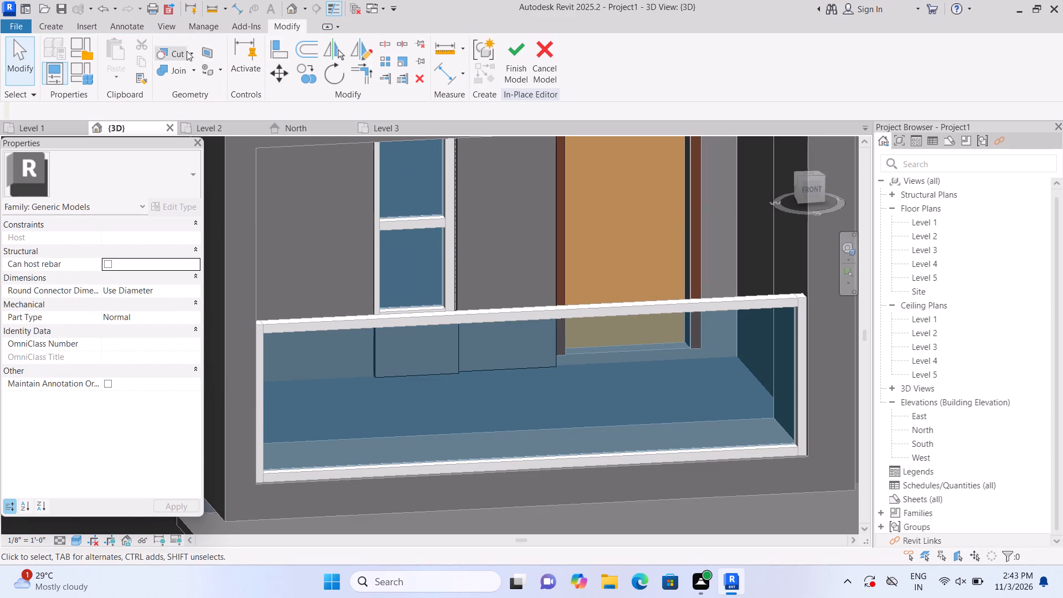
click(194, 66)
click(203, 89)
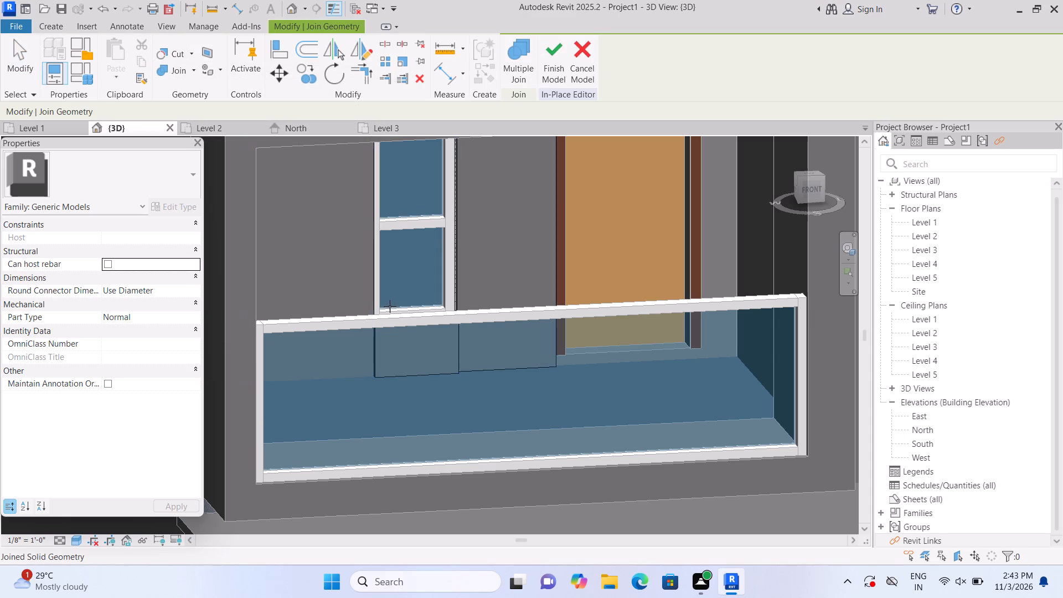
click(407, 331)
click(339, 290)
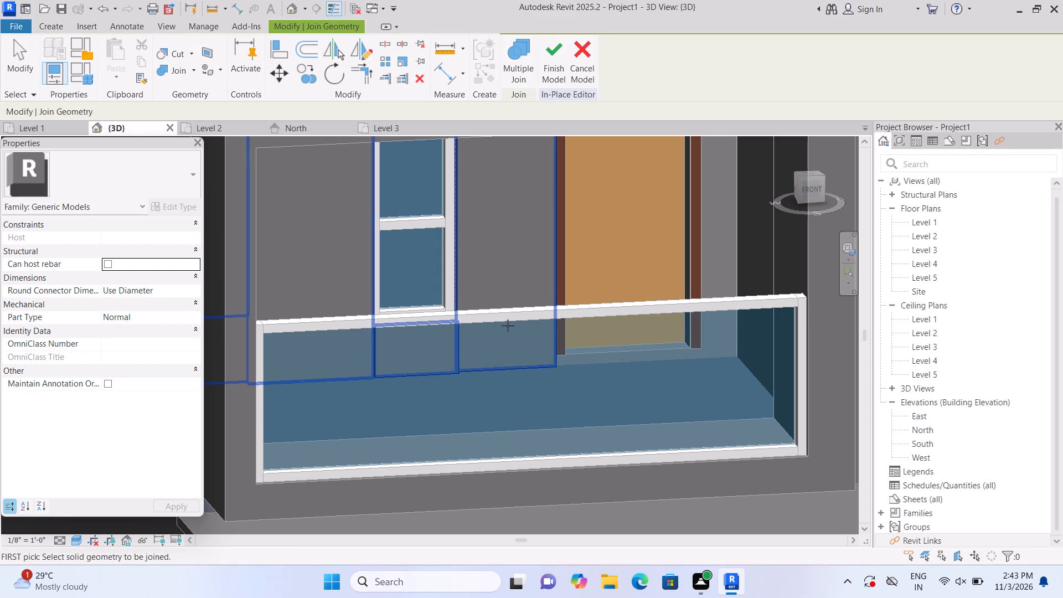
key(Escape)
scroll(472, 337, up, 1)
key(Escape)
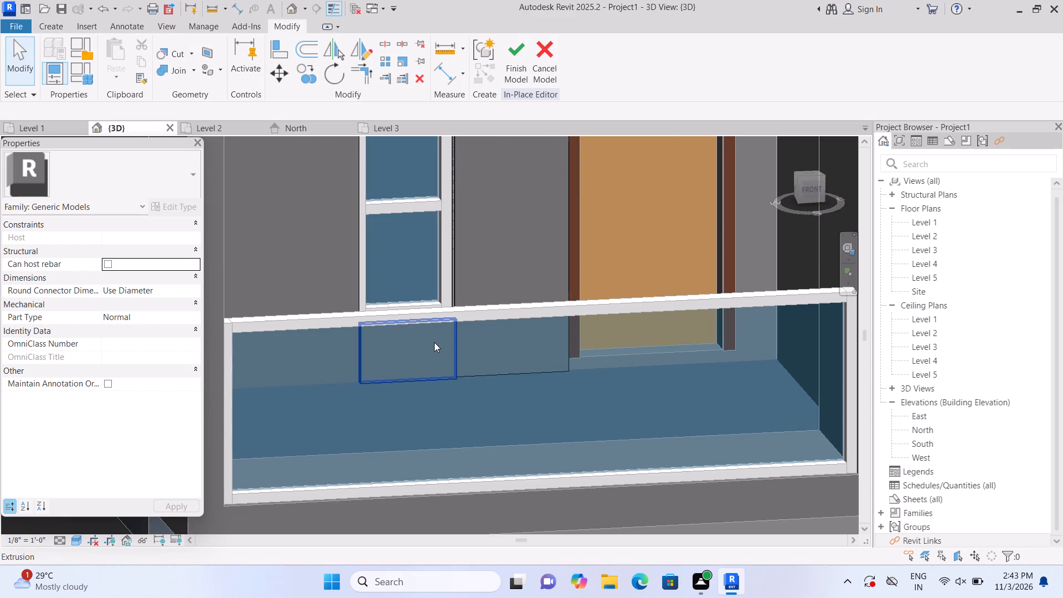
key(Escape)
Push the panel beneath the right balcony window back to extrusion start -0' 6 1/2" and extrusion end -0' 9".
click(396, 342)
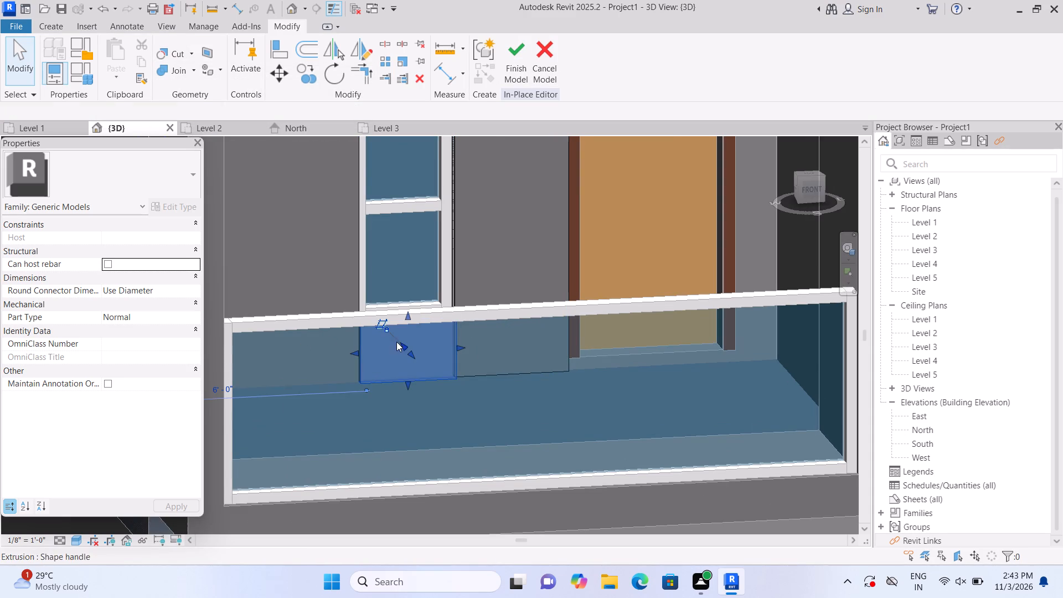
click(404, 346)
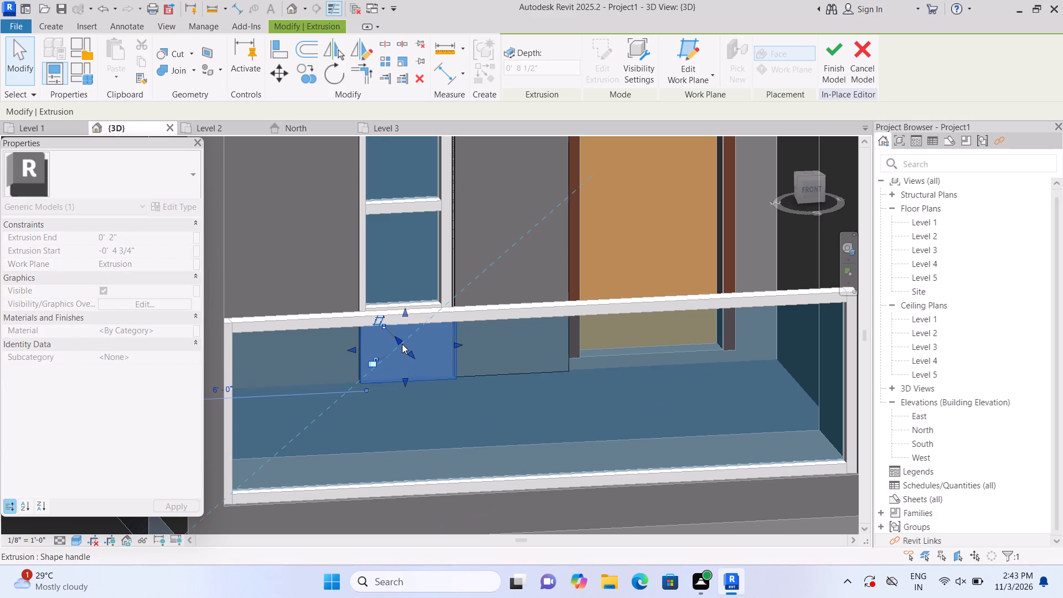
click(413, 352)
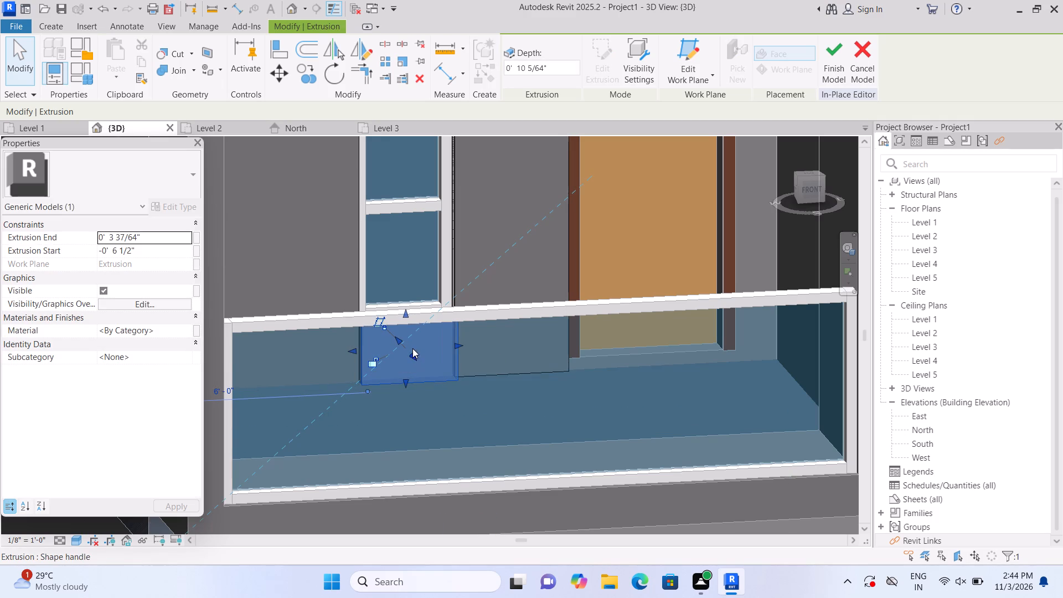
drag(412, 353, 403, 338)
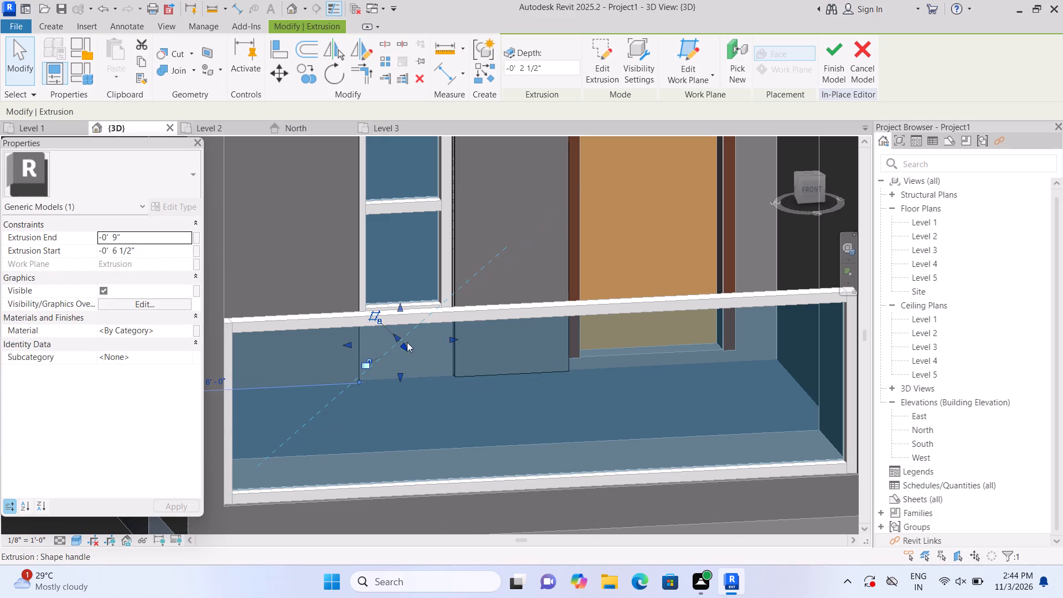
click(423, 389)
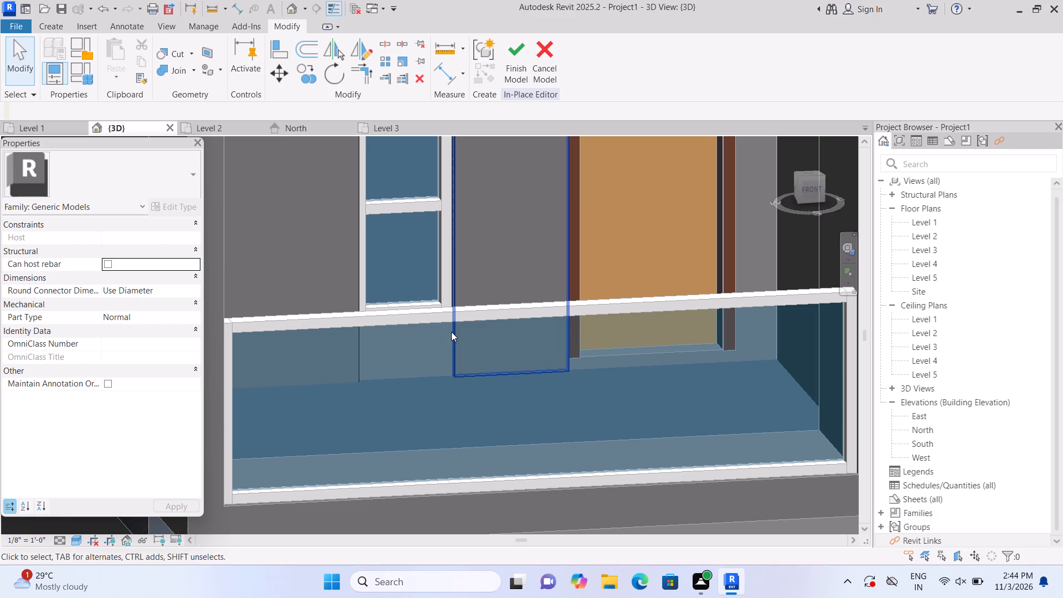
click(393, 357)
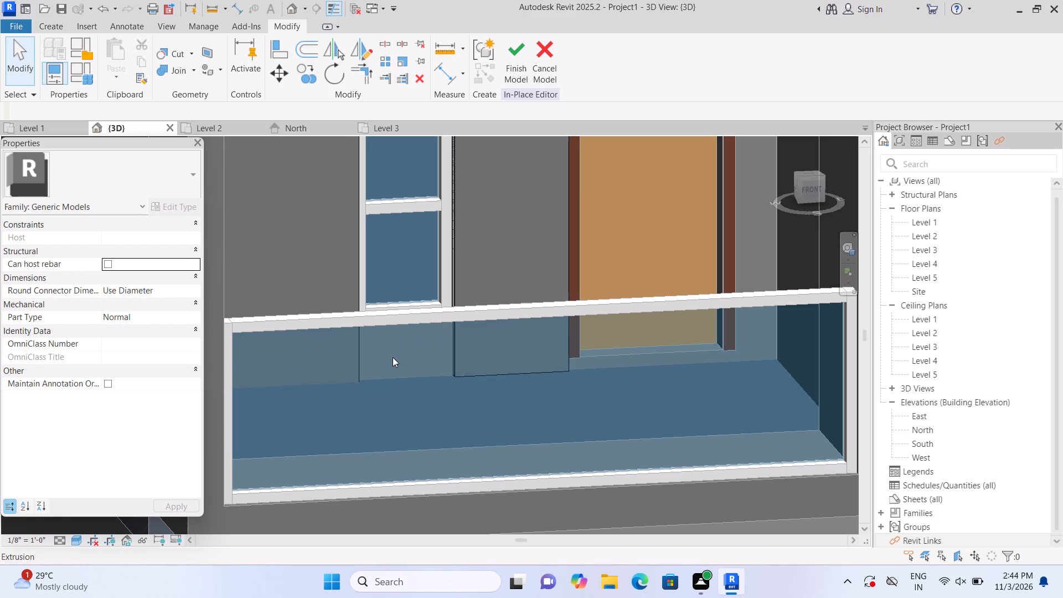
Examine the balcony recess panels and the ground-floor entrance wall below them.
scroll(413, 368, down, 3)
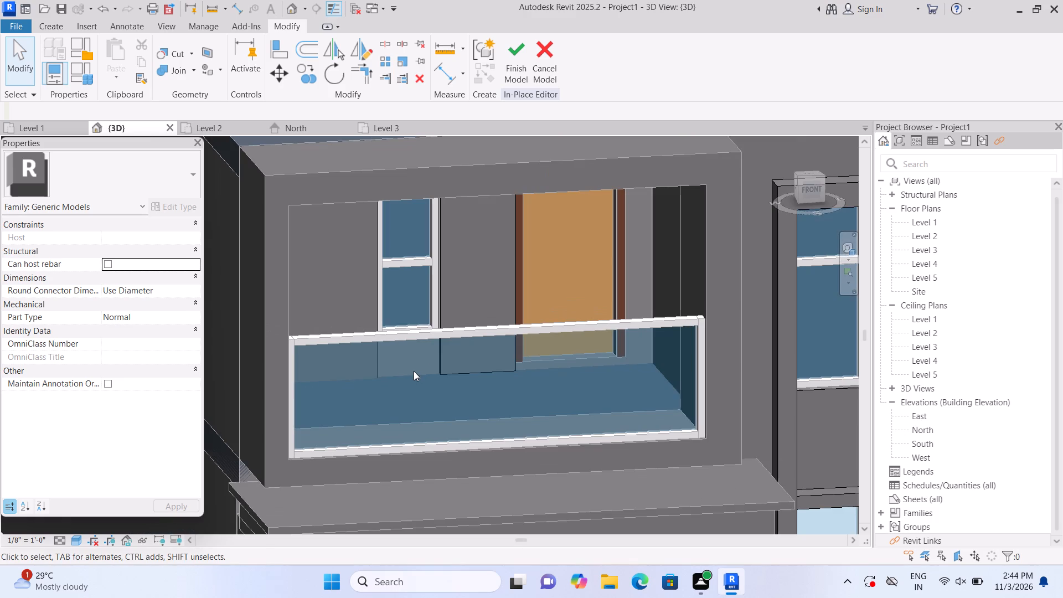
scroll(415, 371, up, 5)
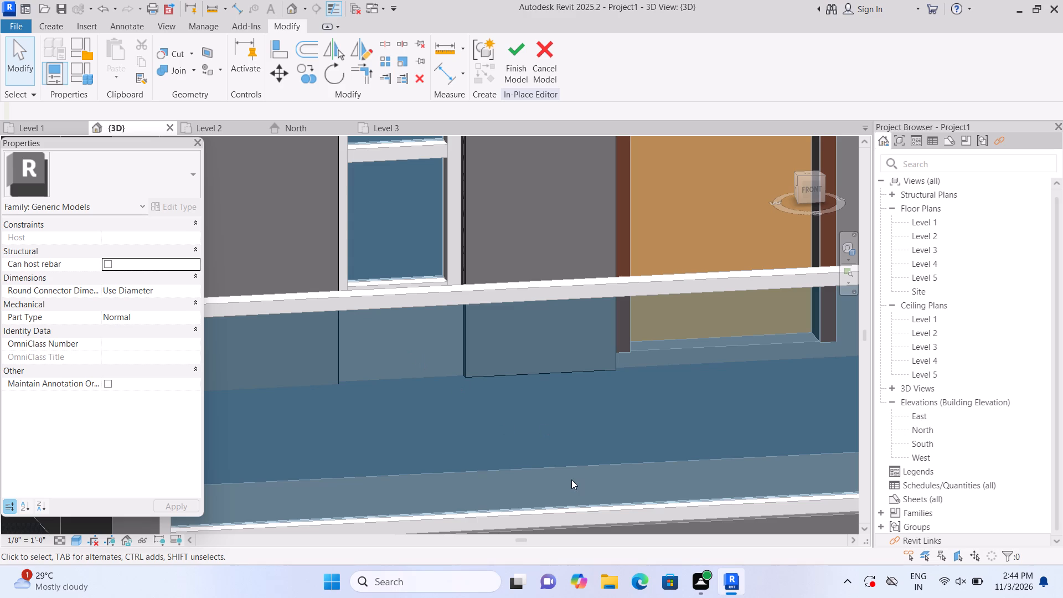
key(Escape)
scroll(566, 426, down, 10)
middle_drag(524, 465, 375, 395)
scroll(399, 341, up, 3)
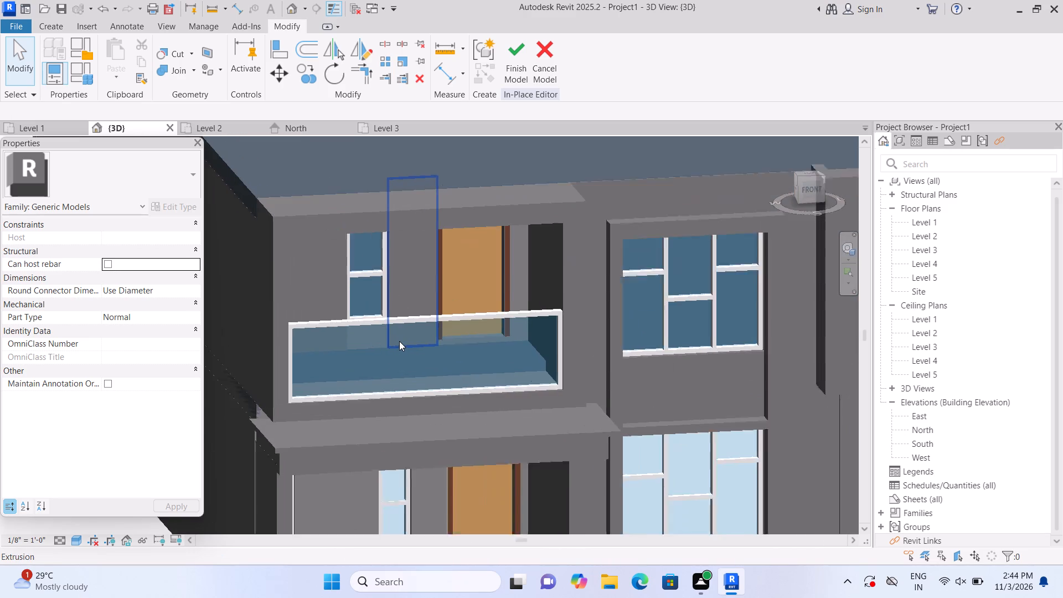
scroll(399, 341, up, 1)
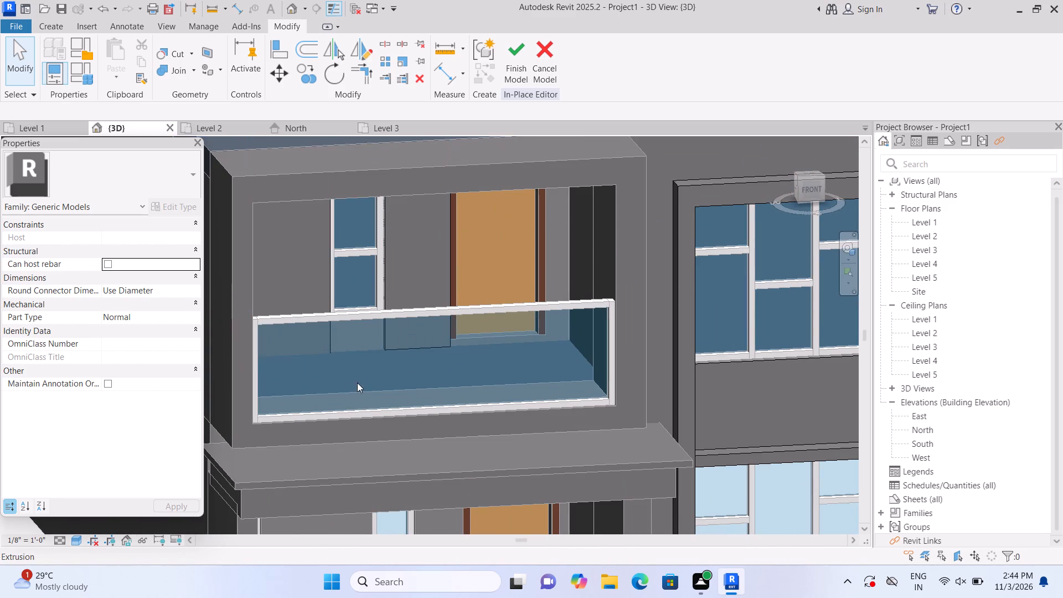
middle_drag(415, 374, 414, 262)
middle_click(415, 257)
middle_drag(425, 394, 422, 322)
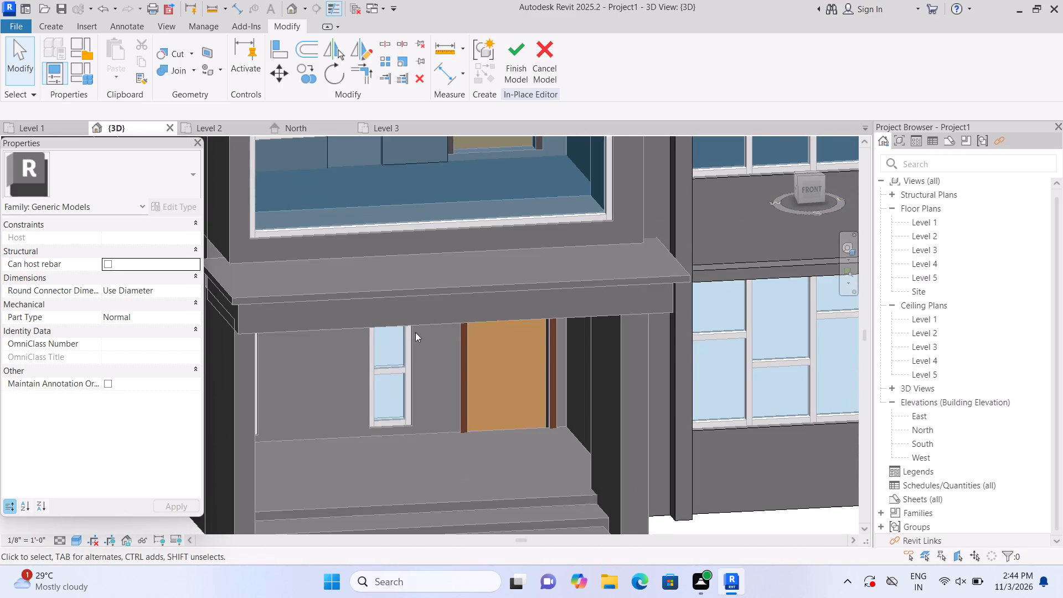
scroll(415, 352, down, 2)
middle_drag(415, 354, 394, 488)
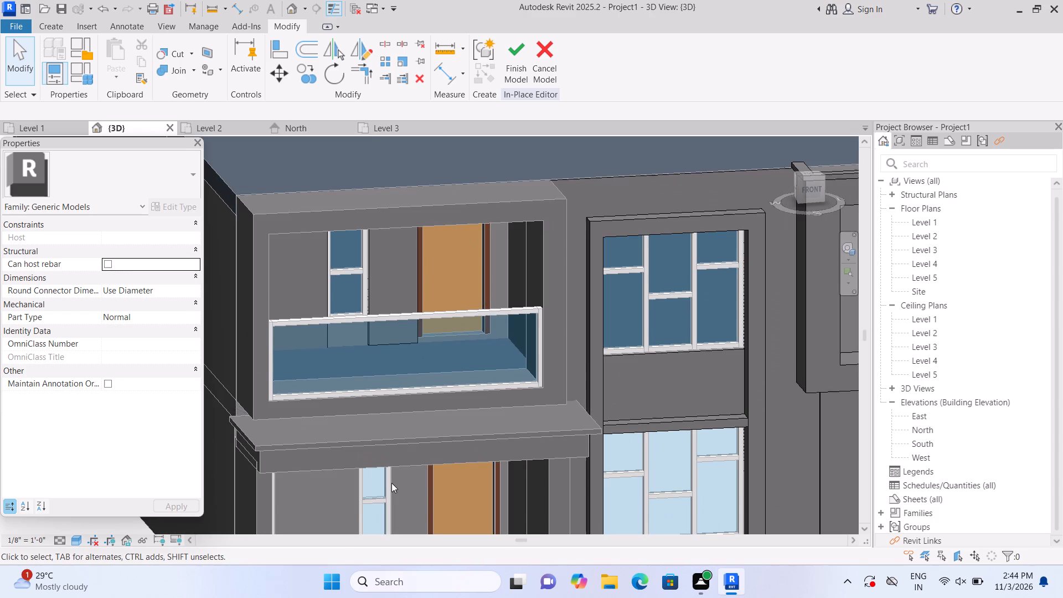
Delete the extruded panel between the right balcony window and the door, and the joined panels beside and beneath that window.
click(420, 295)
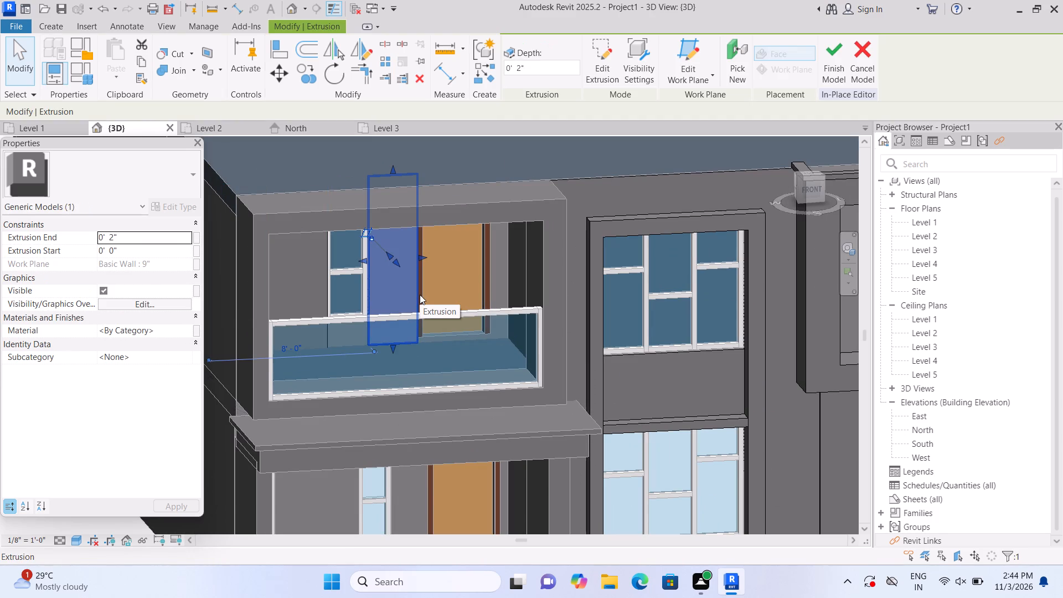
key(Delete)
key(Delete)
click(321, 296)
key(Delete)
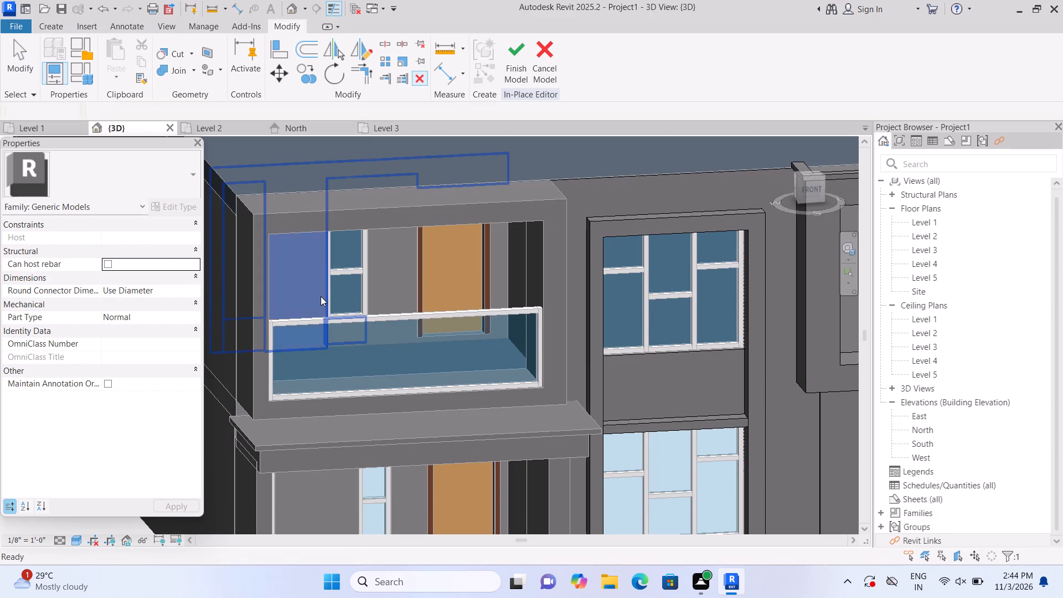
click(321, 297)
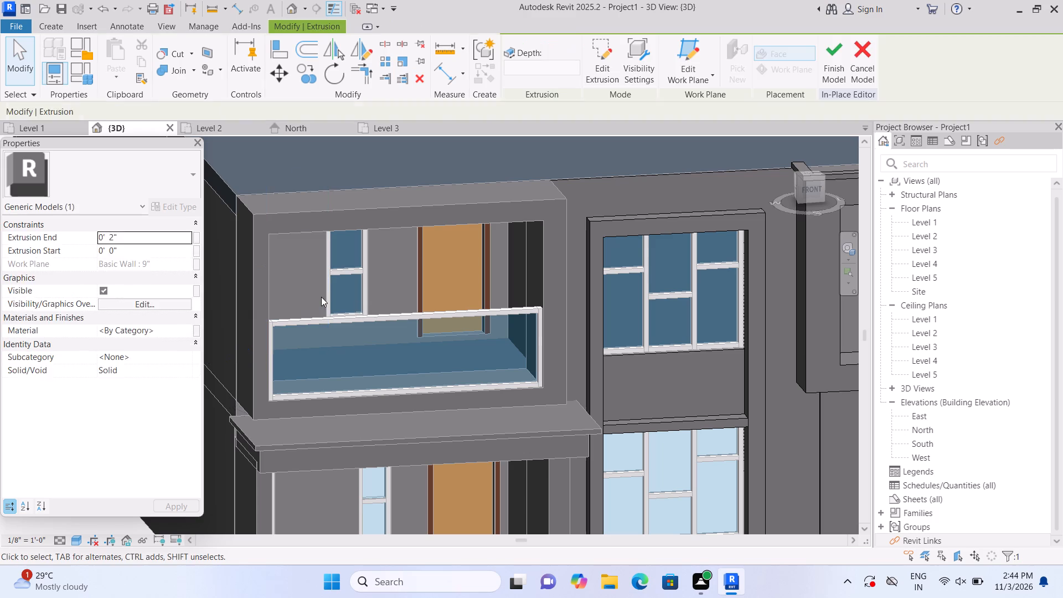
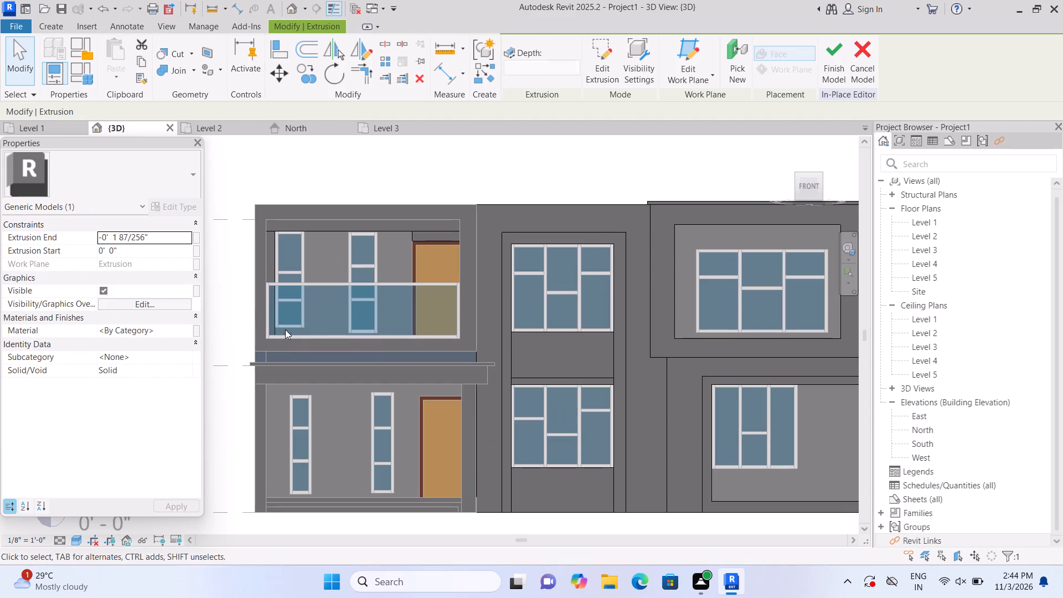
Delete the narrow extruded panel at the left edge of the balcony recess, beside the left balcony window.
click(271, 306)
key(Delete)
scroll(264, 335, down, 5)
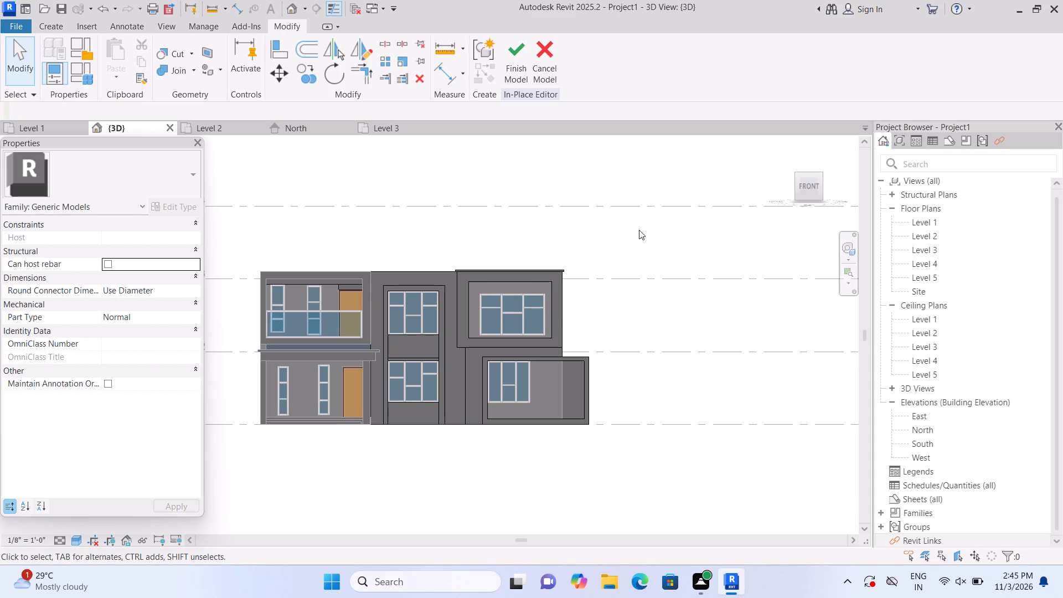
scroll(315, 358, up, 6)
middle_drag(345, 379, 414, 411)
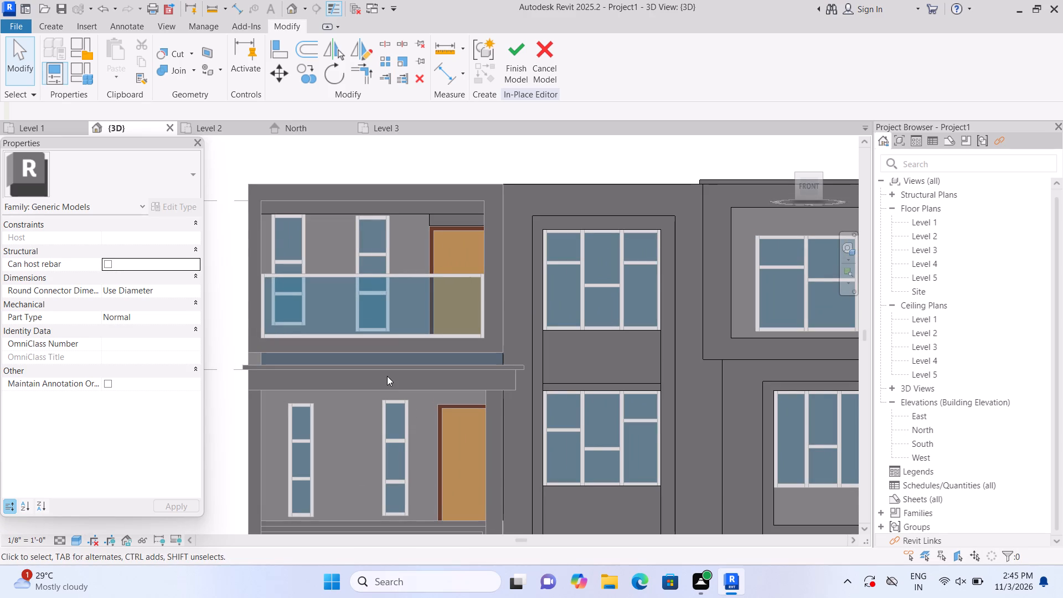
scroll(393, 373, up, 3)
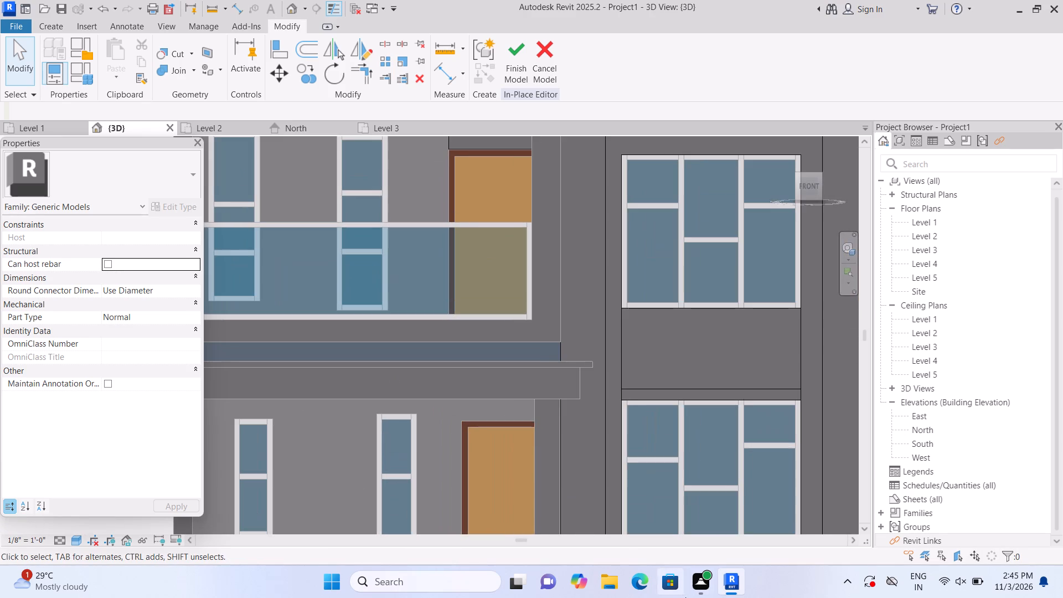
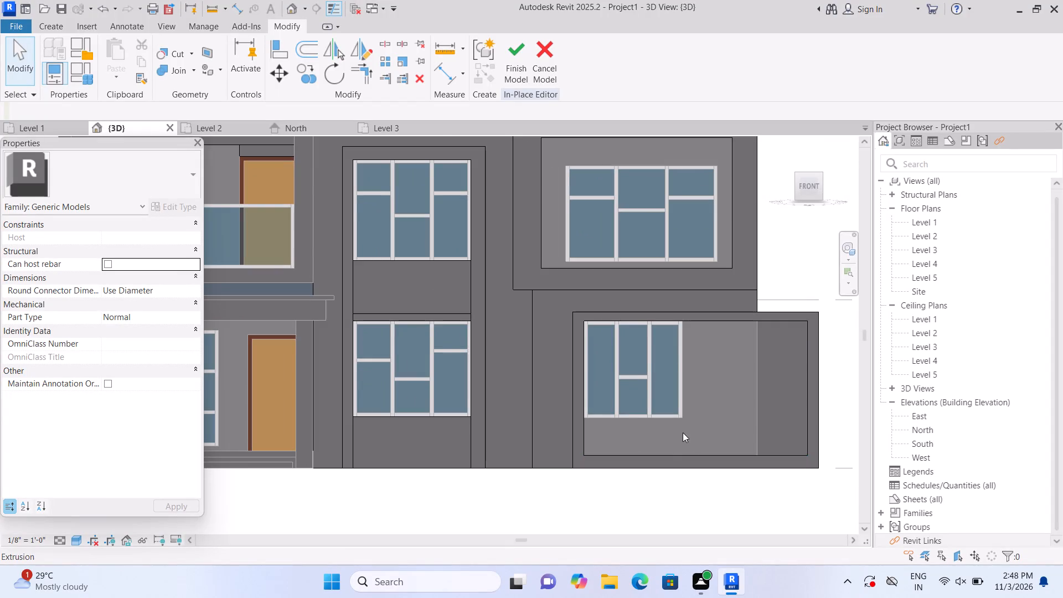
Extrude a 2" deep rectangular panel about 8' tall on the wall face beside the lower-storey window, between the window and the wall's right end.
scroll(683, 432, up, 1)
middle_drag(687, 438, 688, 465)
scroll(688, 476, up, 2)
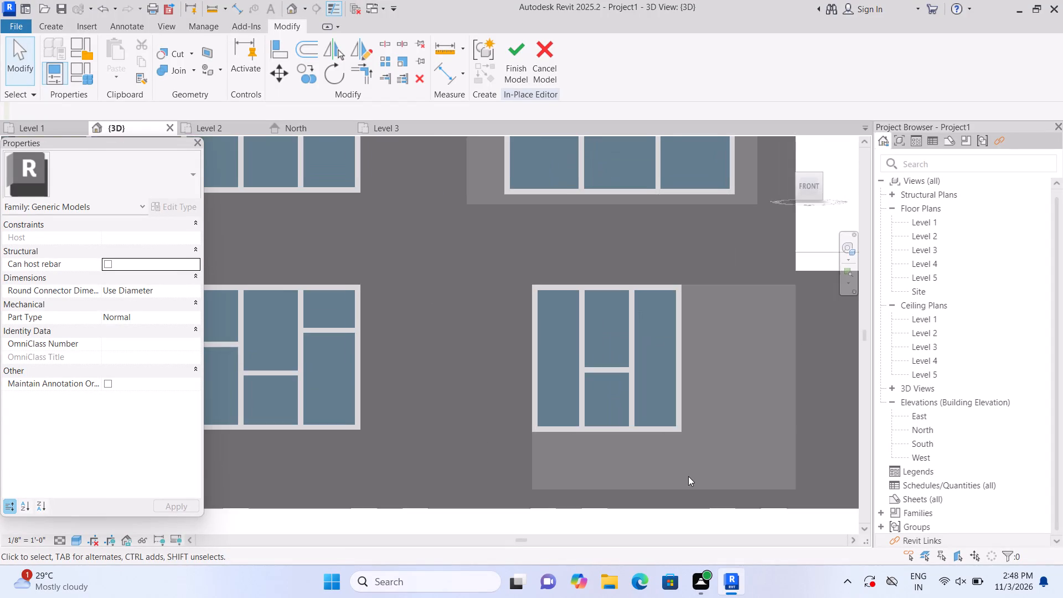
middle_drag(688, 476, 629, 480)
middle_drag(637, 480, 594, 497)
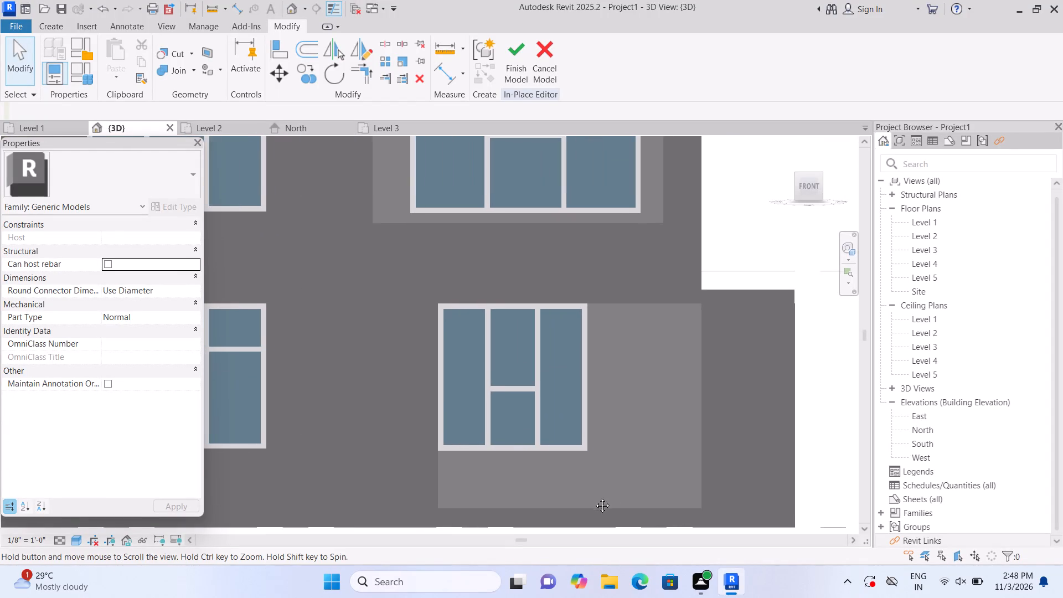
middle_drag(594, 497, 592, 497)
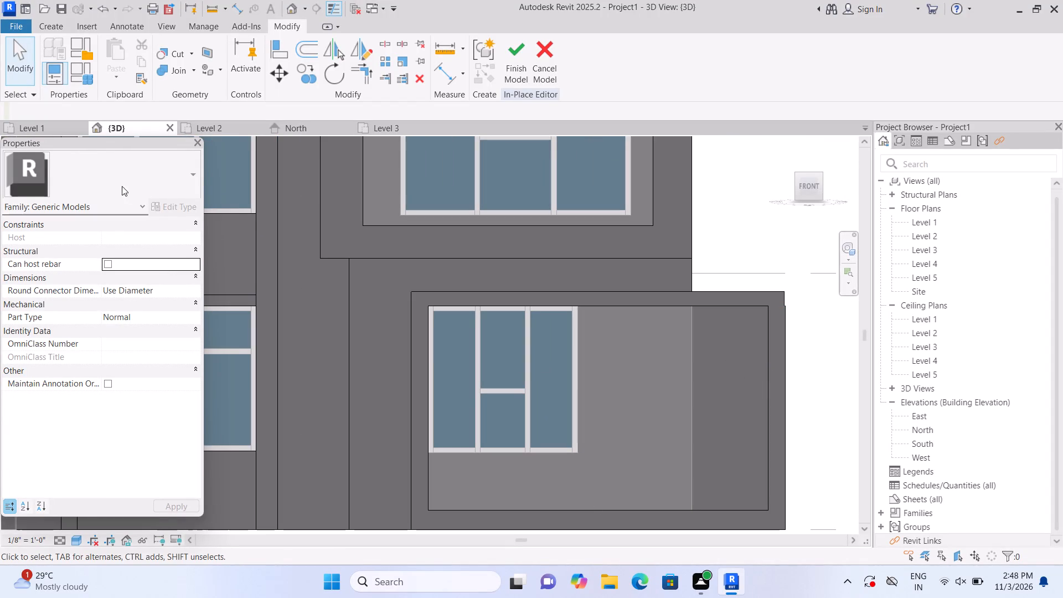
click(54, 28)
click(109, 48)
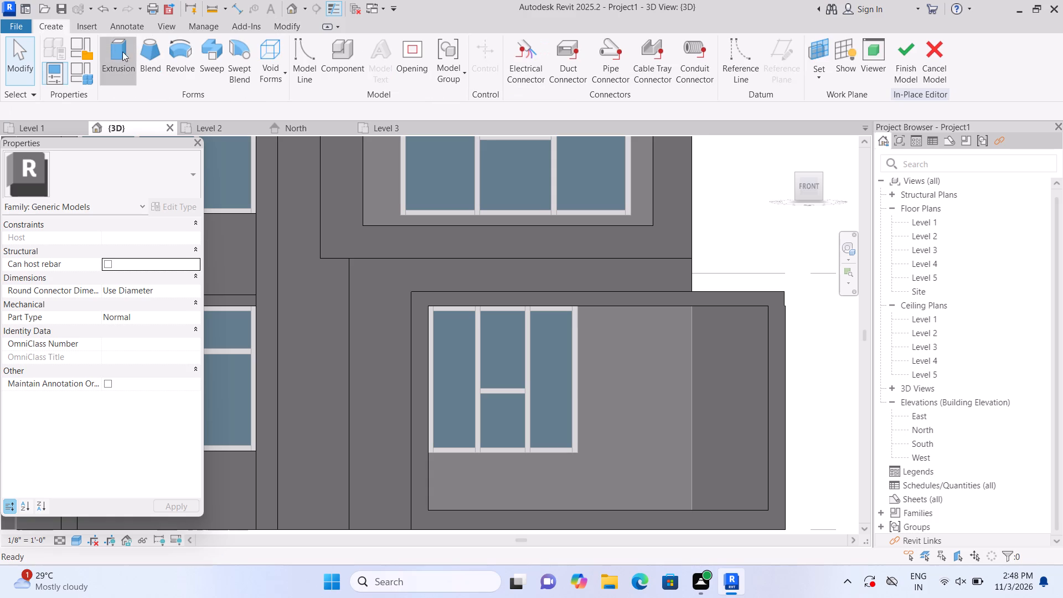
click(727, 84)
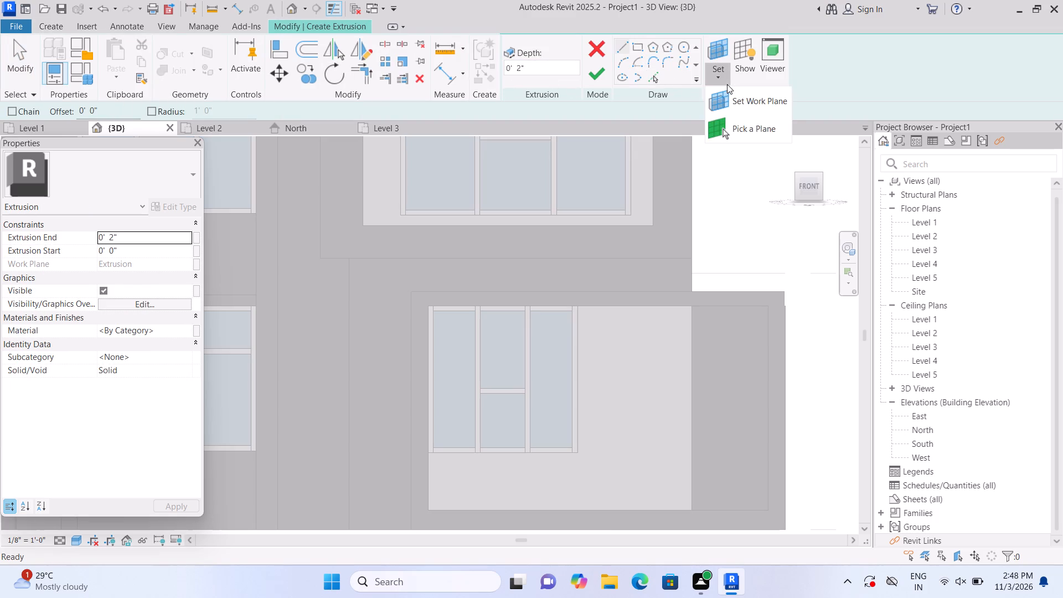
click(733, 131)
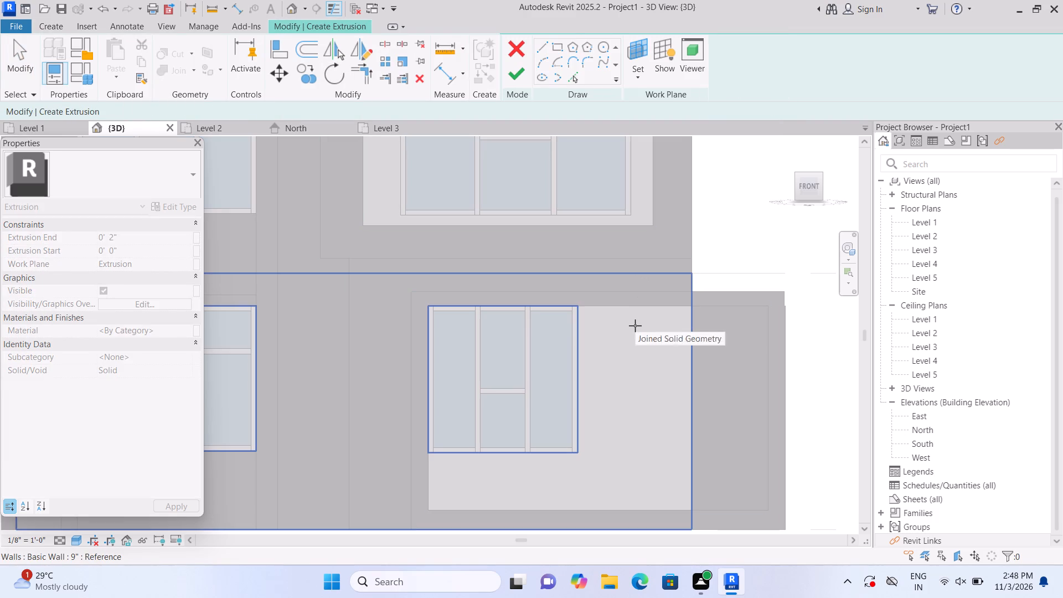
click(635, 326)
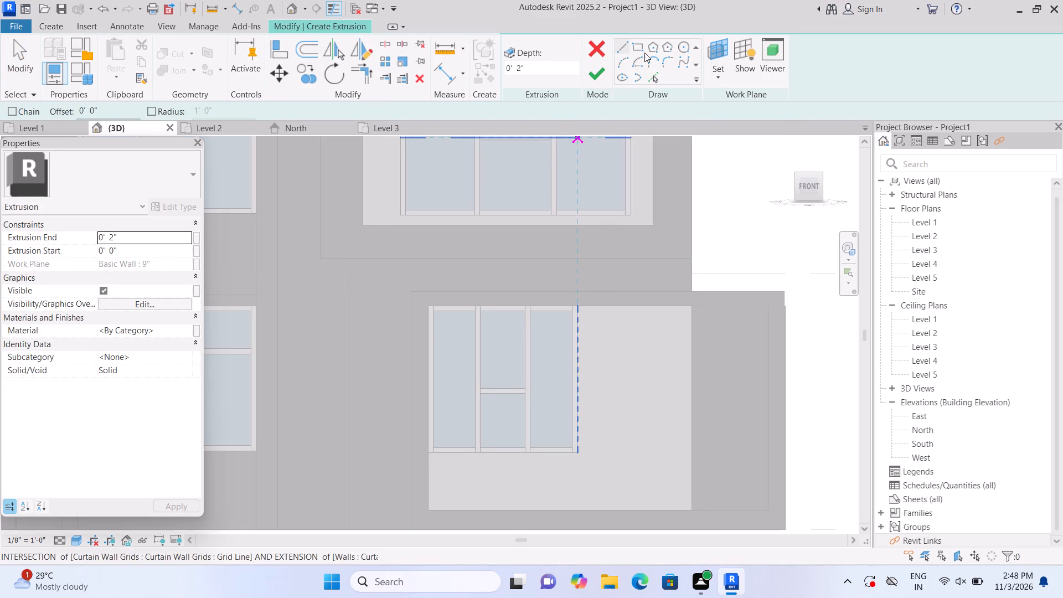
double_click(644, 53)
scroll(613, 329, up, 1)
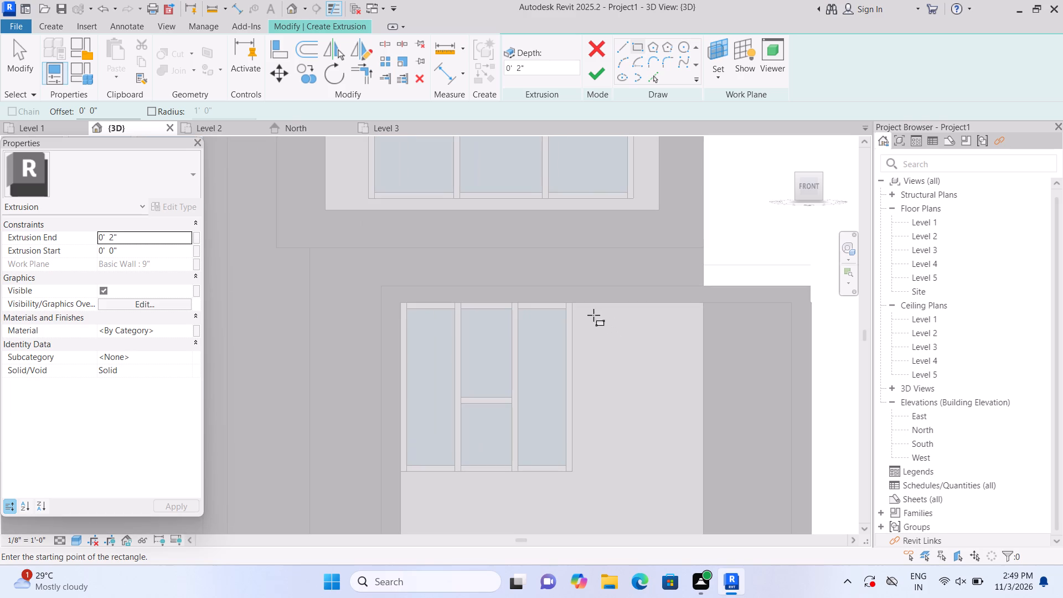
click(572, 304)
middle_drag(643, 377, 649, 302)
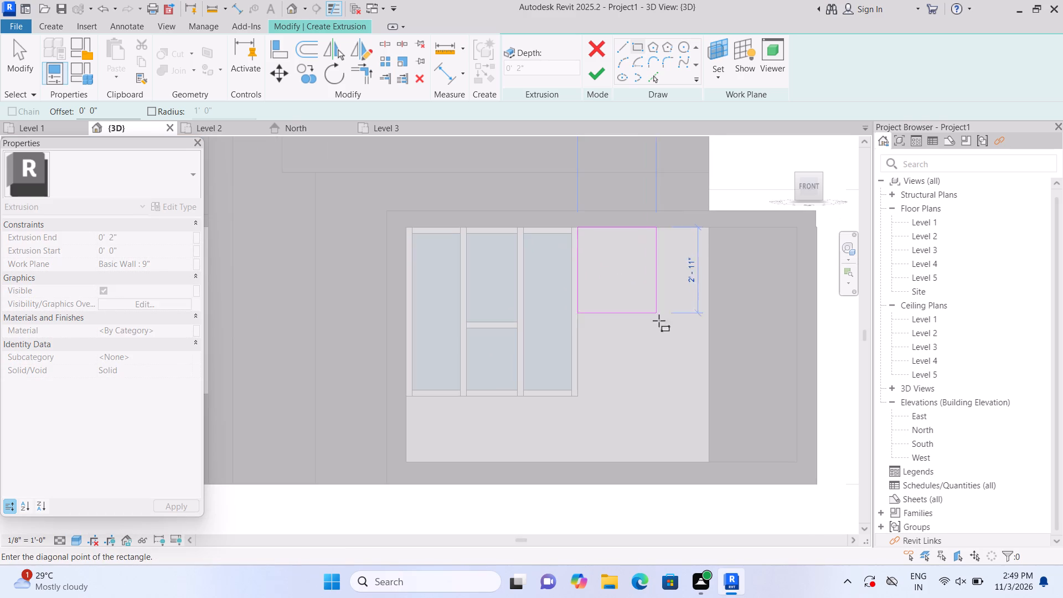
double_click(706, 462)
click(594, 78)
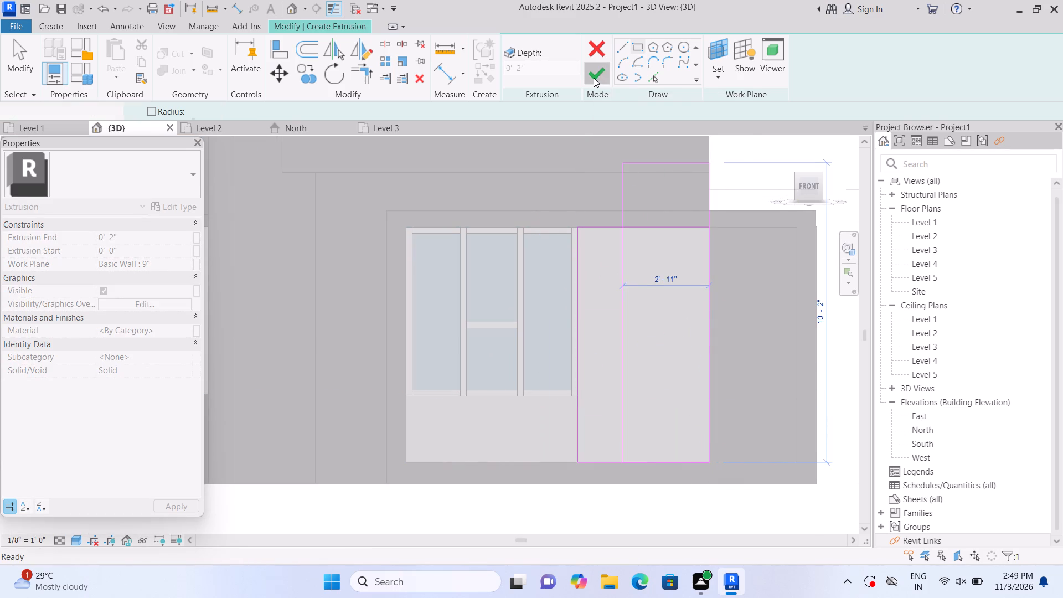
drag(591, 504, 590, 511)
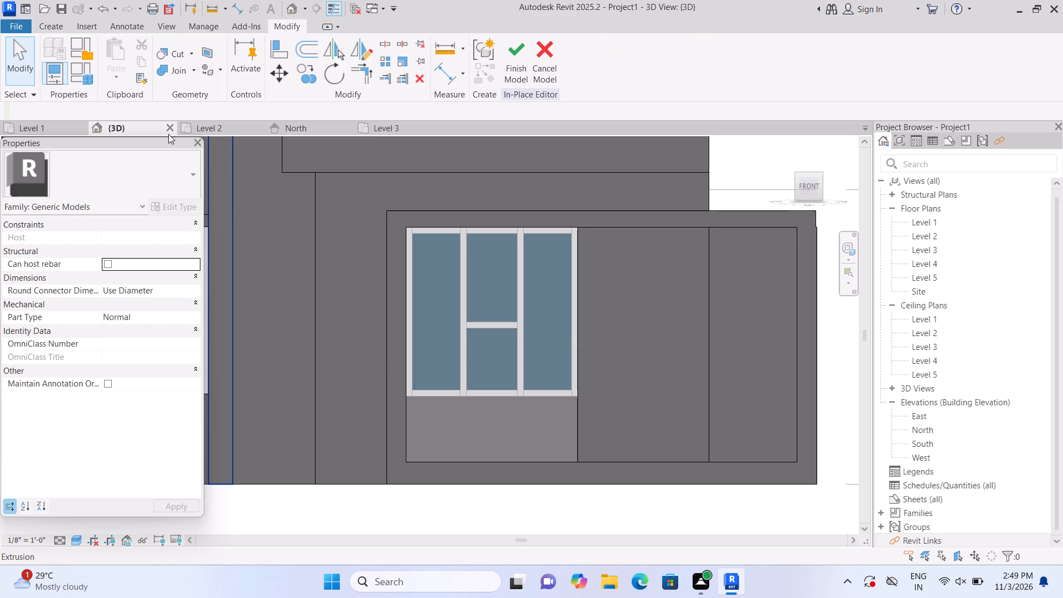
Extrude a 2" deep rectangular panel, 5'-10" wide and about 2'-2" high, on the wall face directly below the same lower-storey window.
click(49, 24)
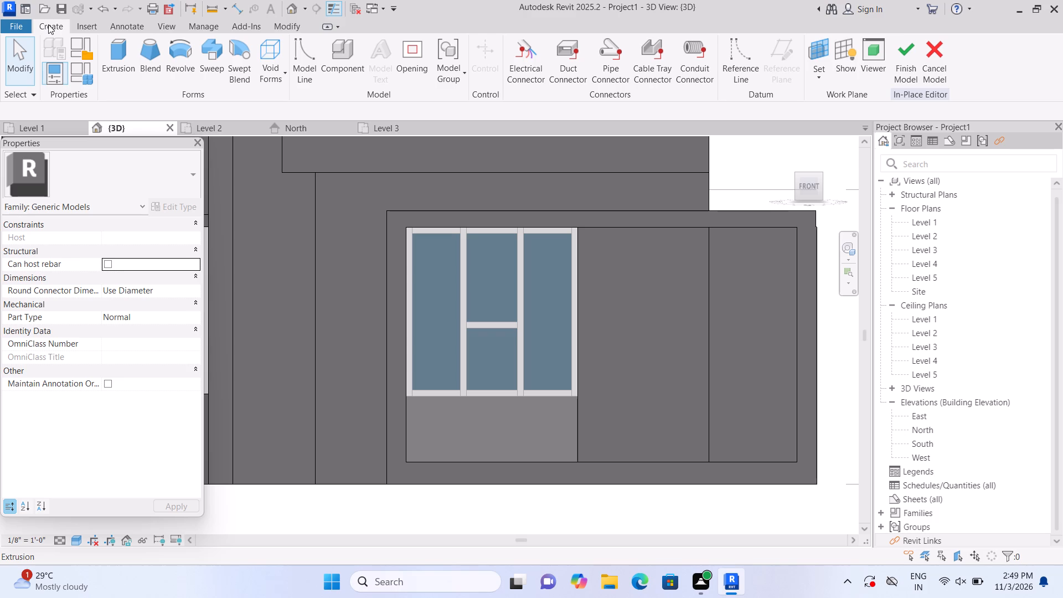
double_click(115, 46)
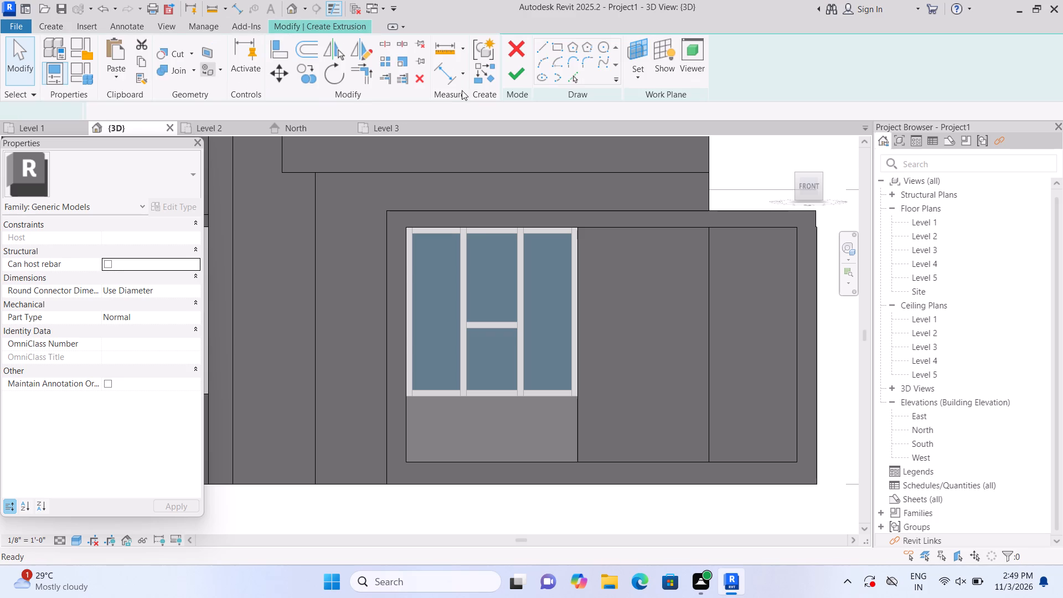
click(711, 74)
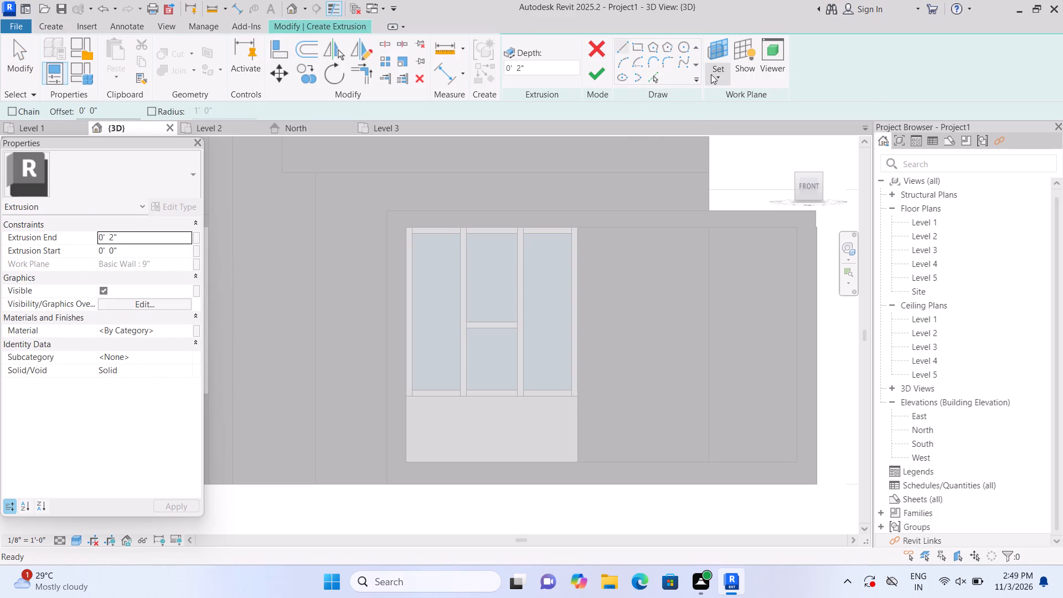
click(734, 128)
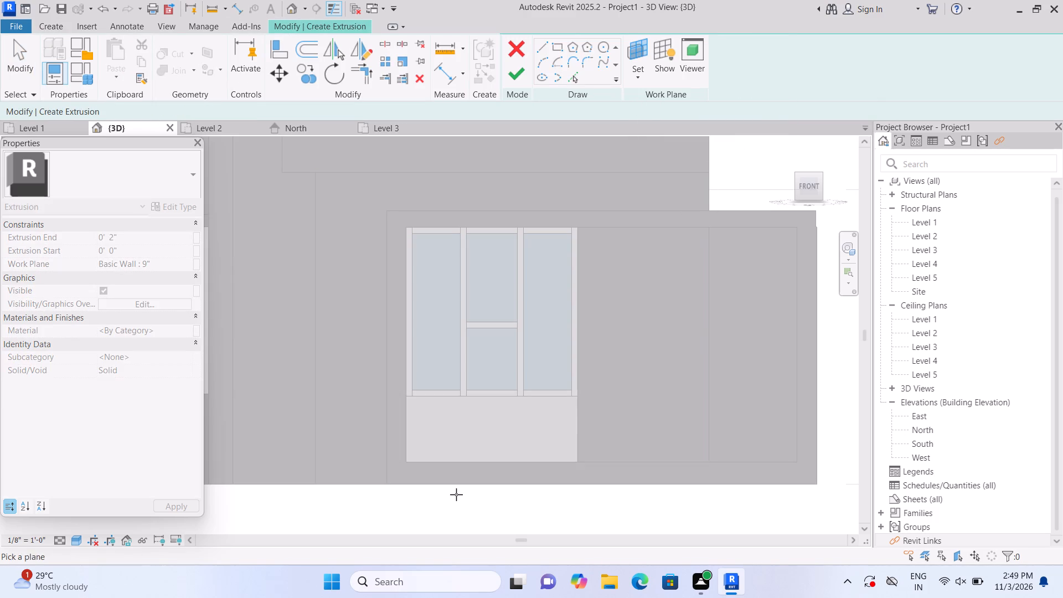
double_click(558, 412)
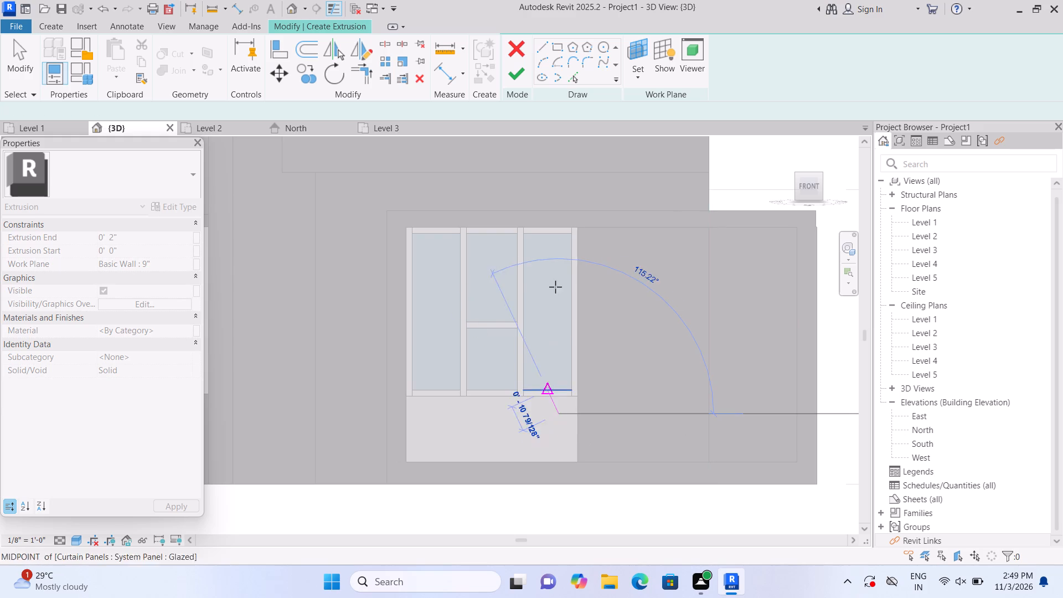
click(634, 49)
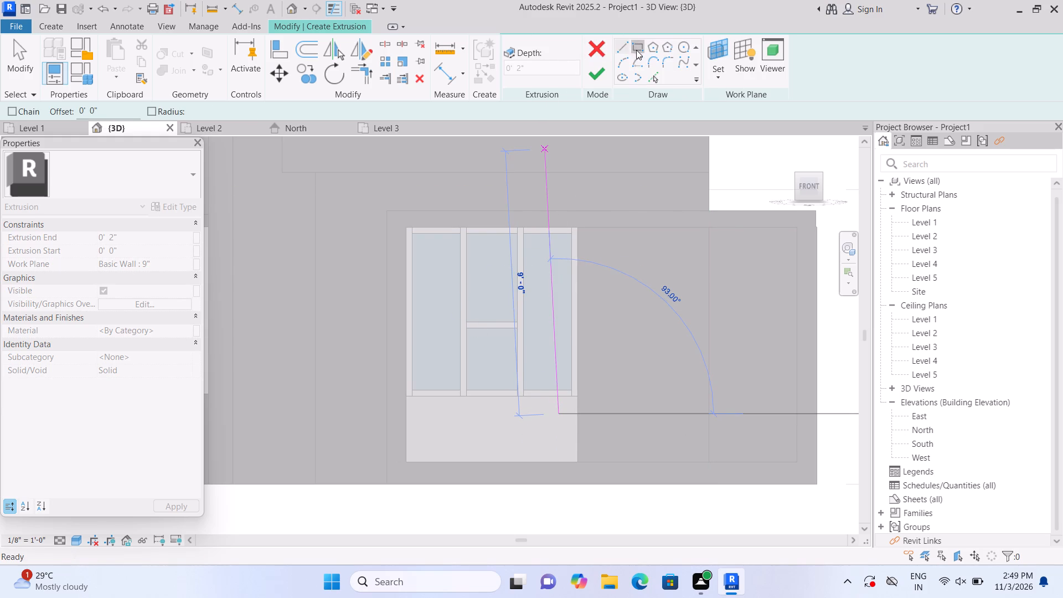
middle_drag(473, 470, 446, 431)
scroll(445, 430, up, 1)
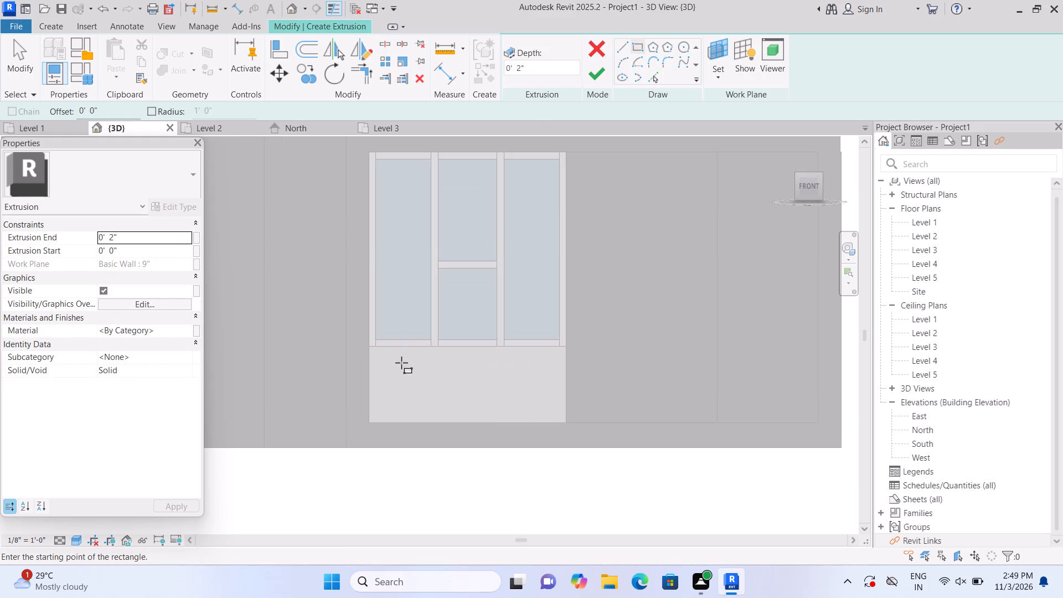
click(369, 345)
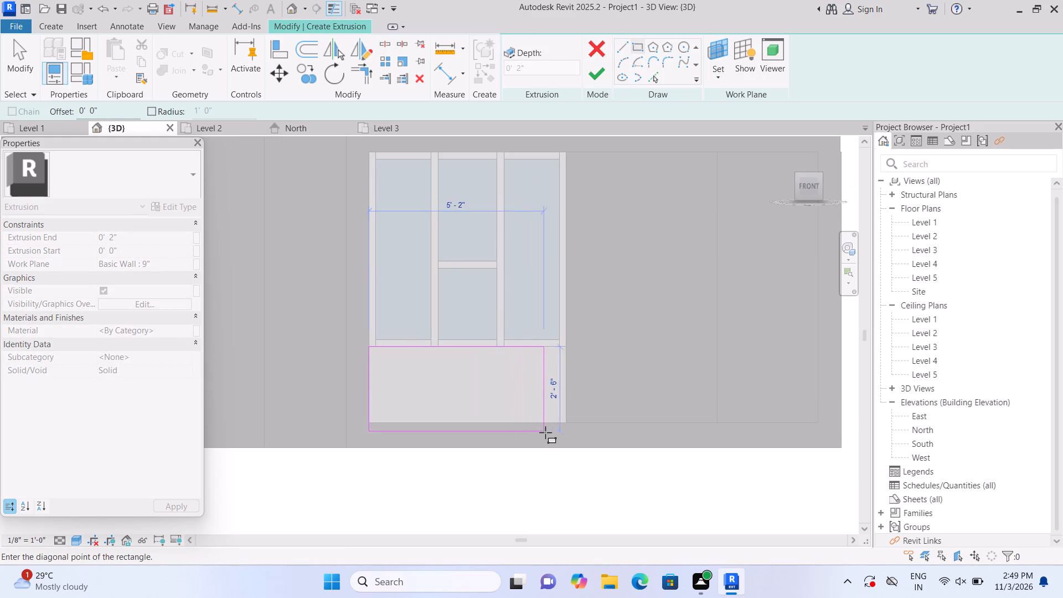
double_click(560, 420)
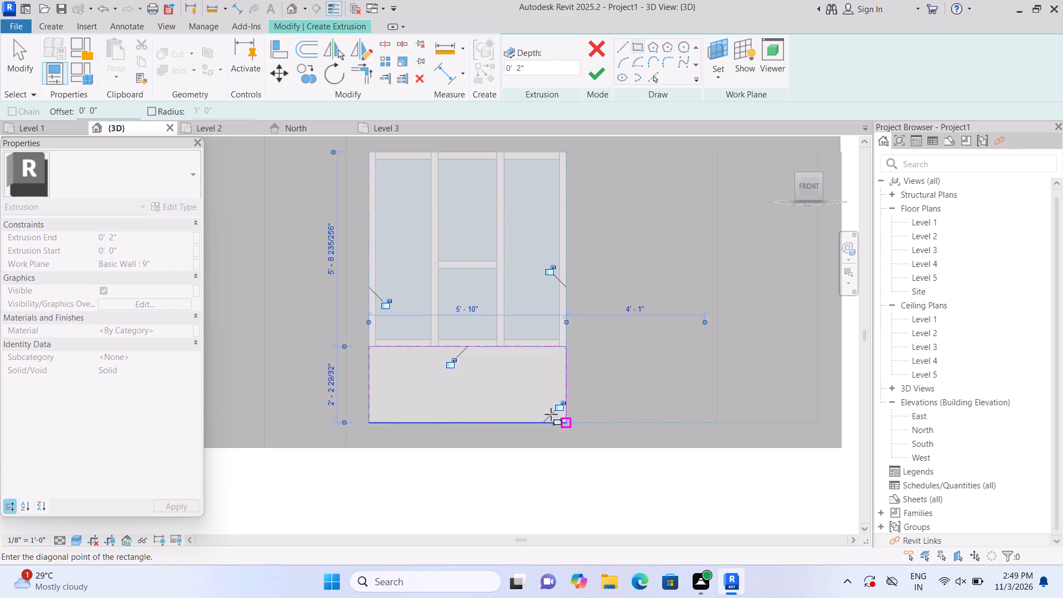
double_click(597, 74)
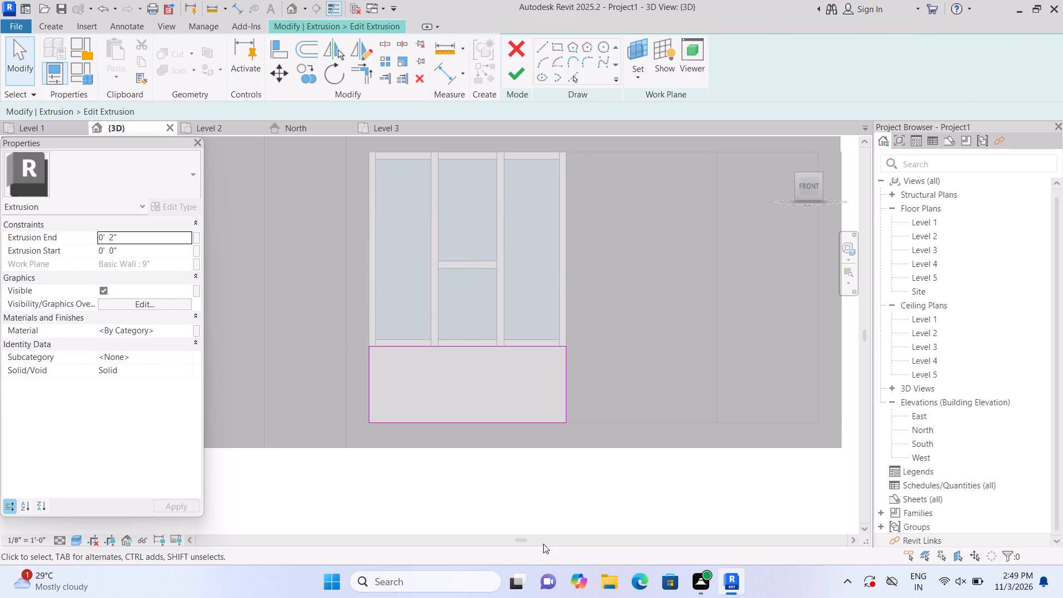
click(525, 74)
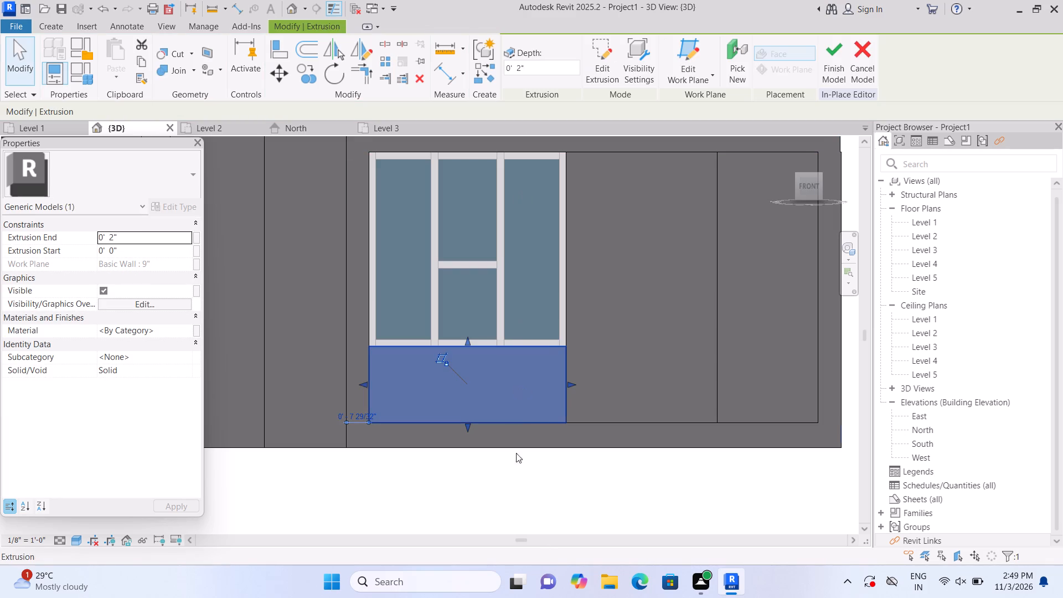
click(514, 478)
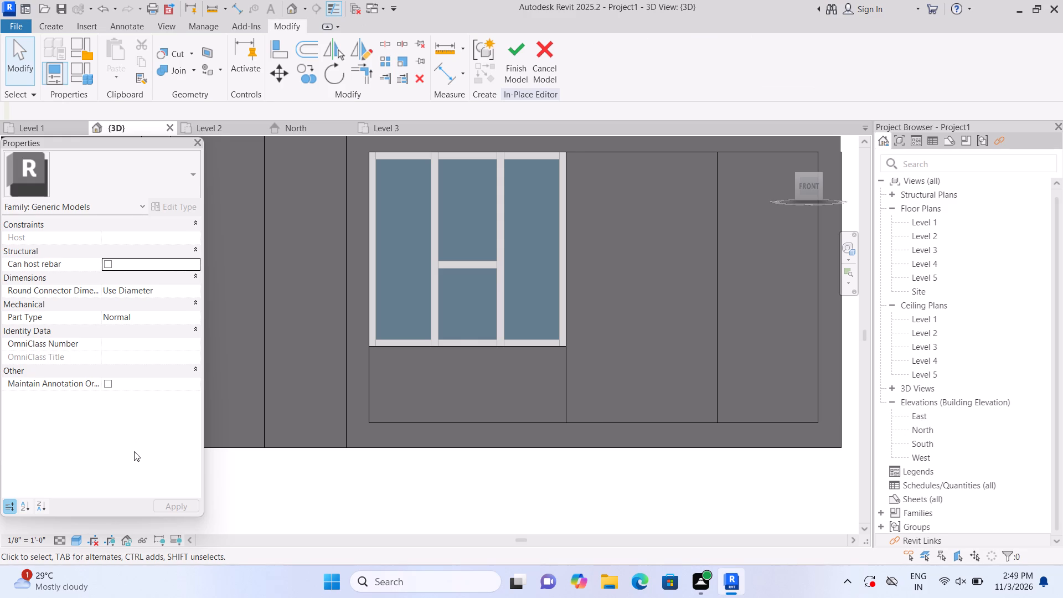
Join the panel below the lower-storey window with the tall panel beside it.
click(194, 65)
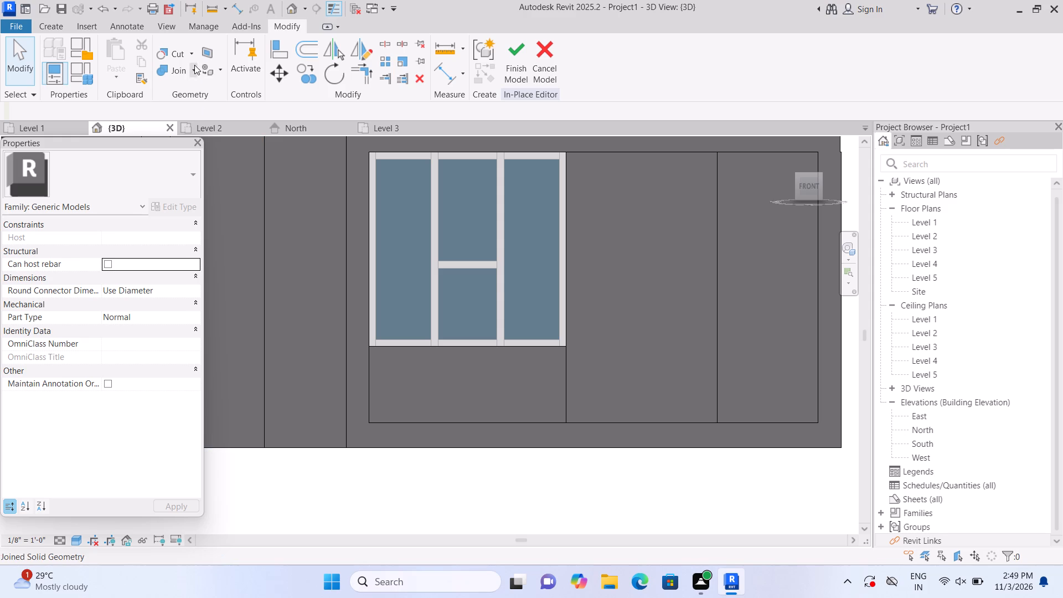
click(198, 88)
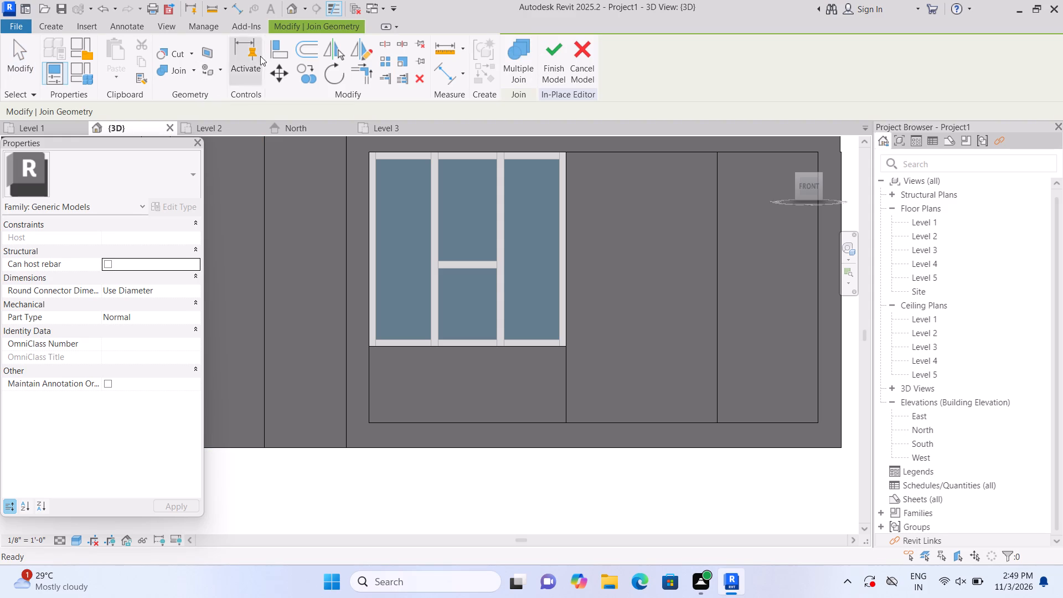
click(192, 73)
click(198, 92)
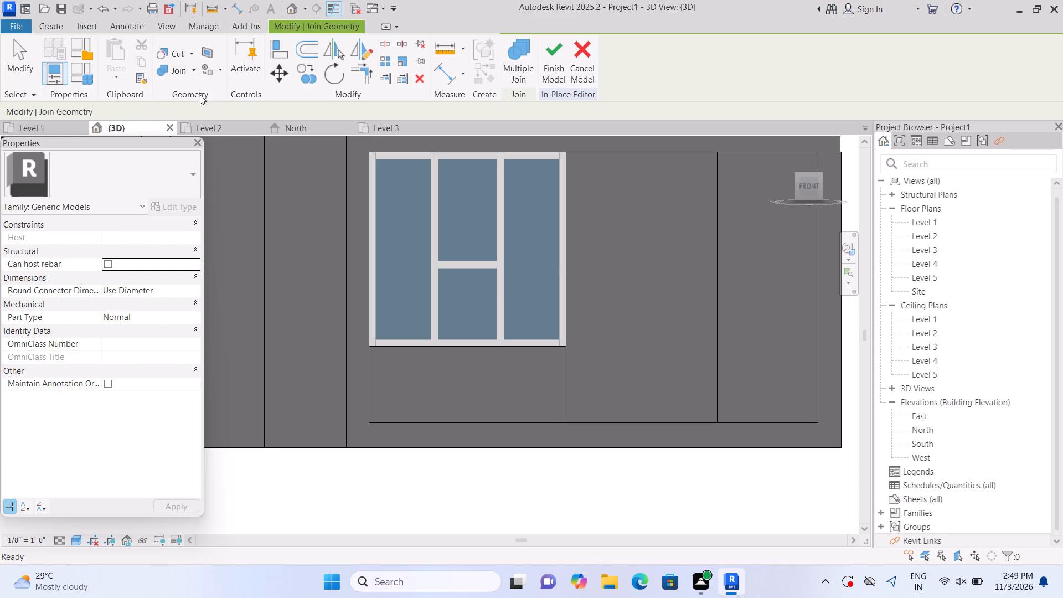
click(546, 355)
click(606, 346)
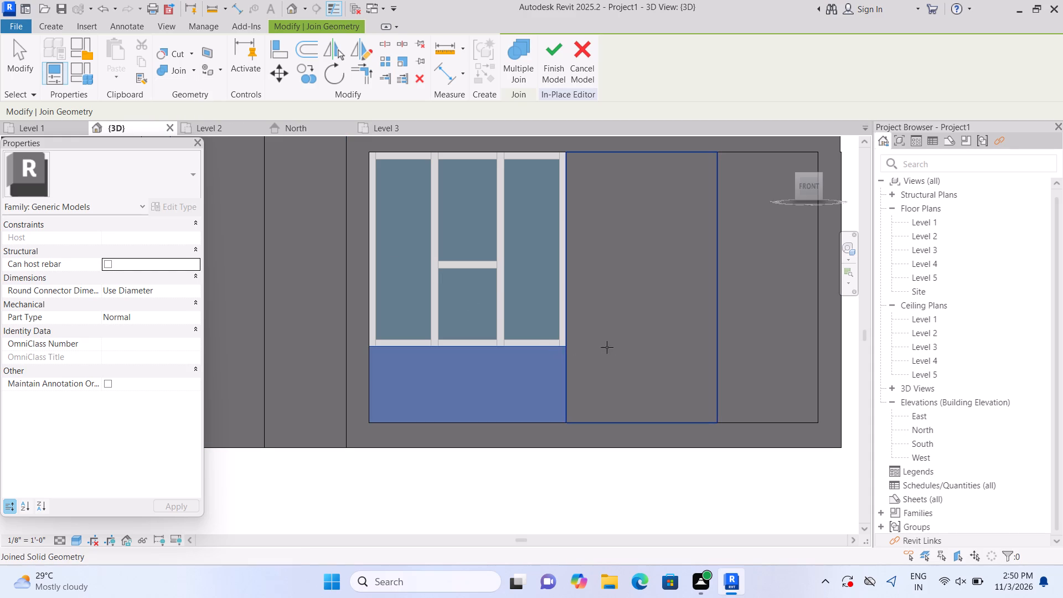
Extrude a 2" deep rectangular panel about 1'-8" high directly above the upper-storey right-hand window, spanning the full width of the framed recess.
scroll(533, 454, down, 2)
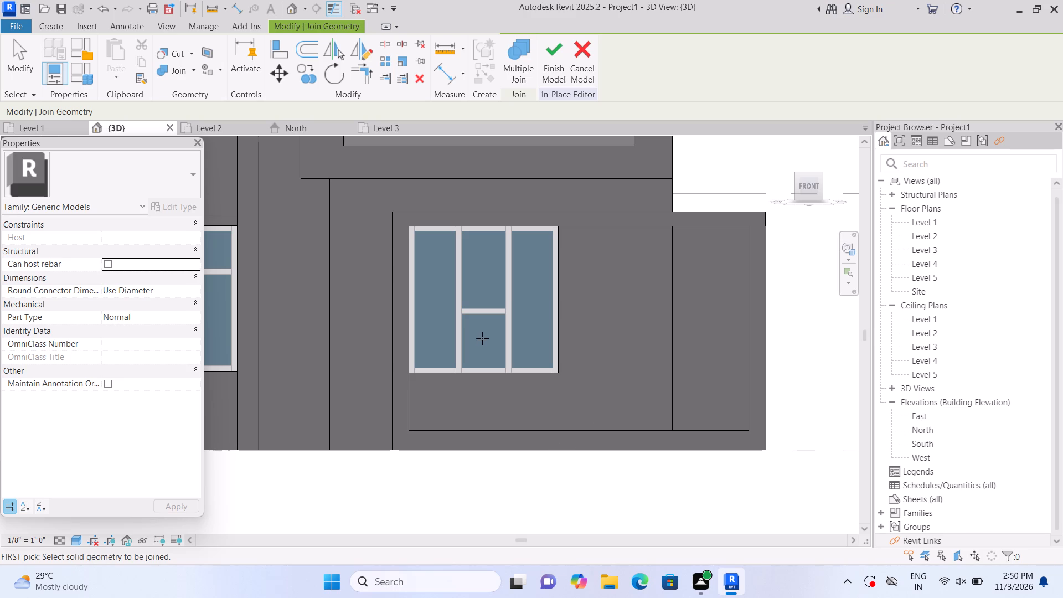
middle_drag(497, 349, 548, 446)
middle_drag(515, 319, 517, 474)
middle_drag(509, 394, 520, 434)
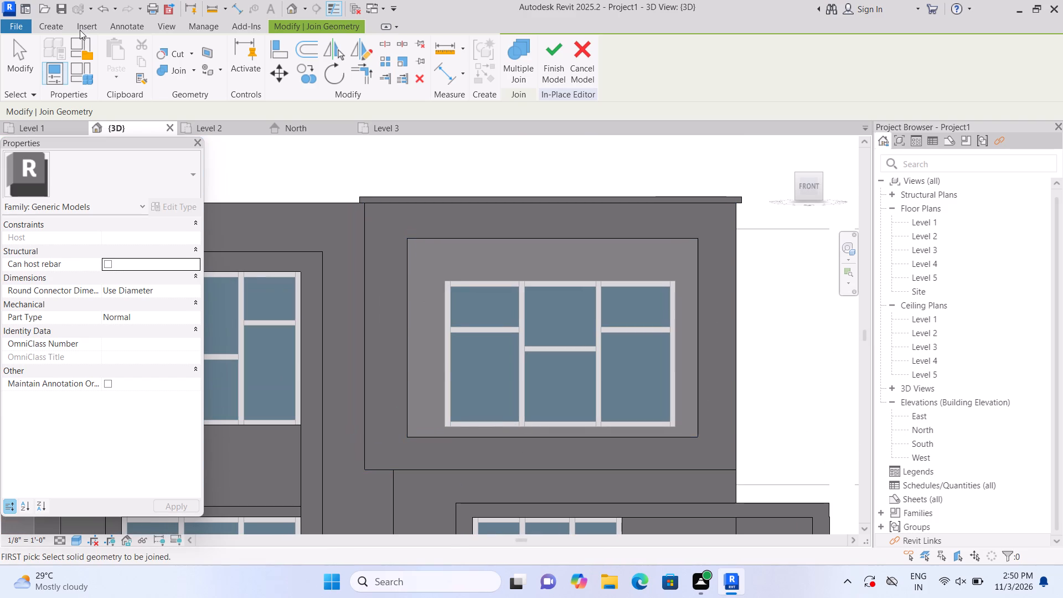
click(49, 24)
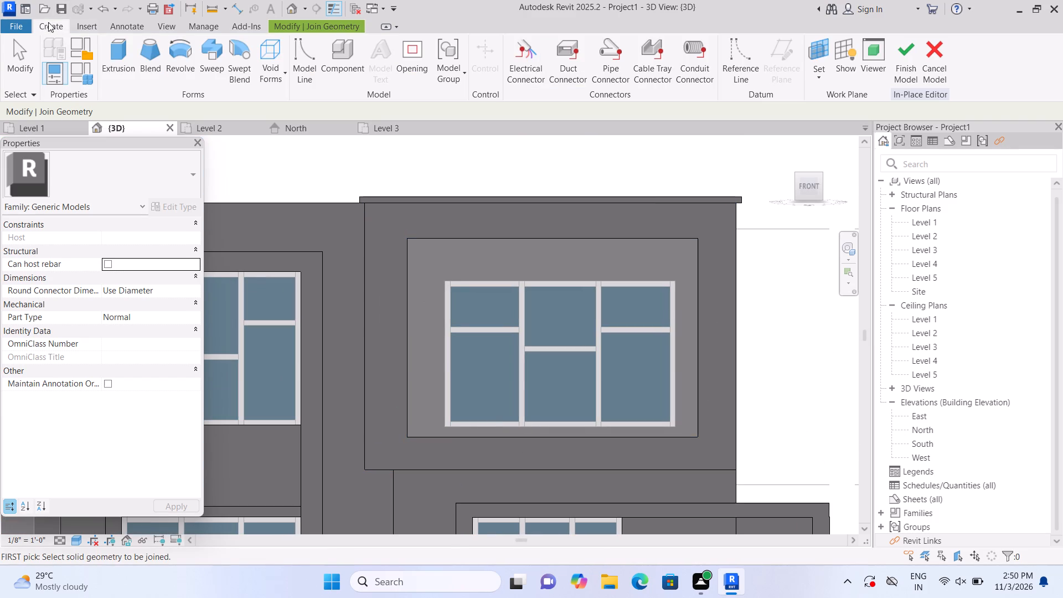
click(116, 60)
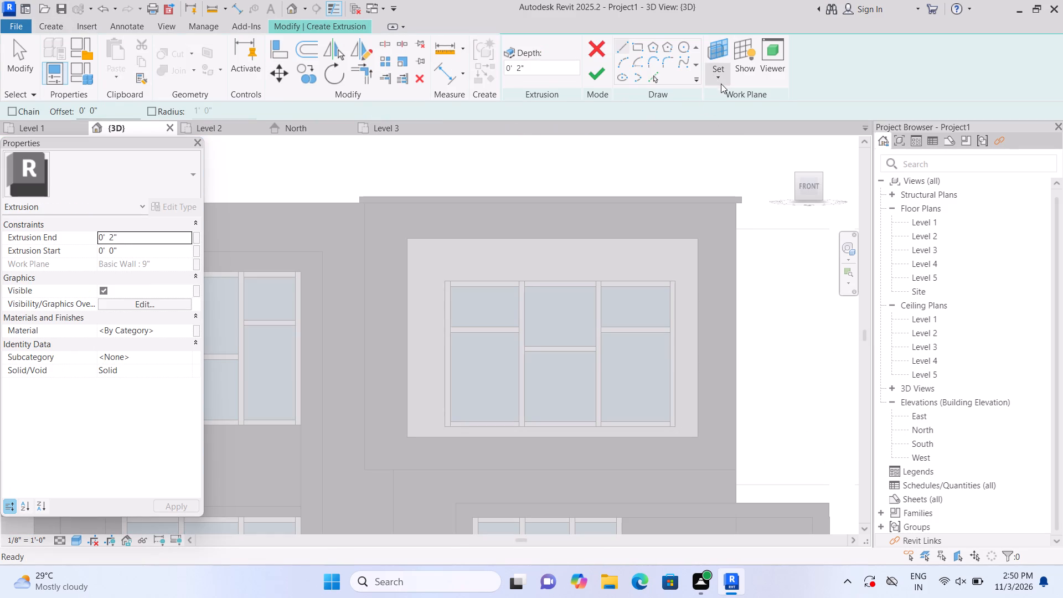
double_click(721, 81)
click(722, 78)
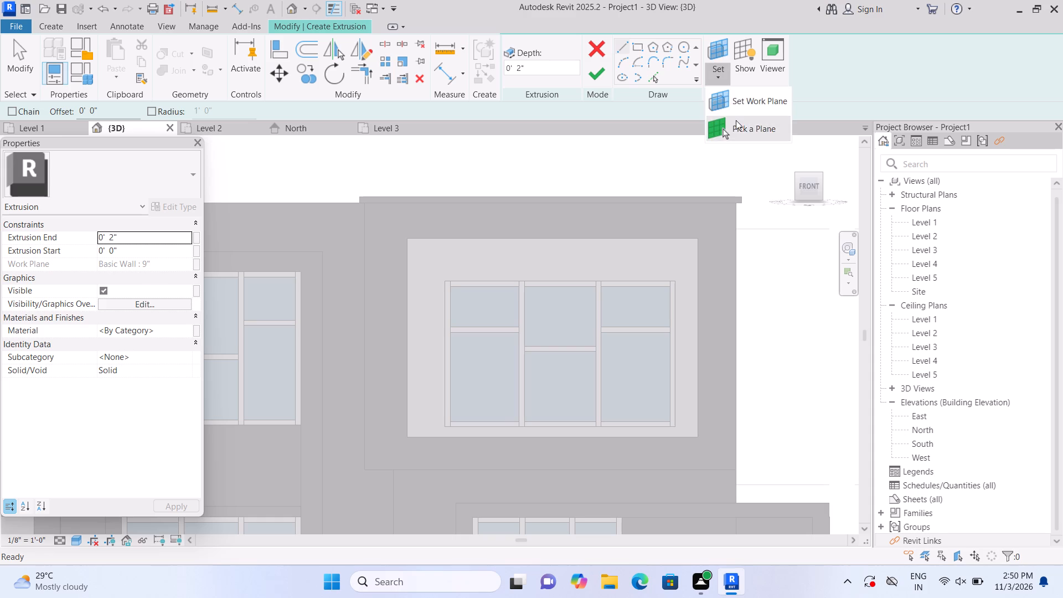
click(736, 120)
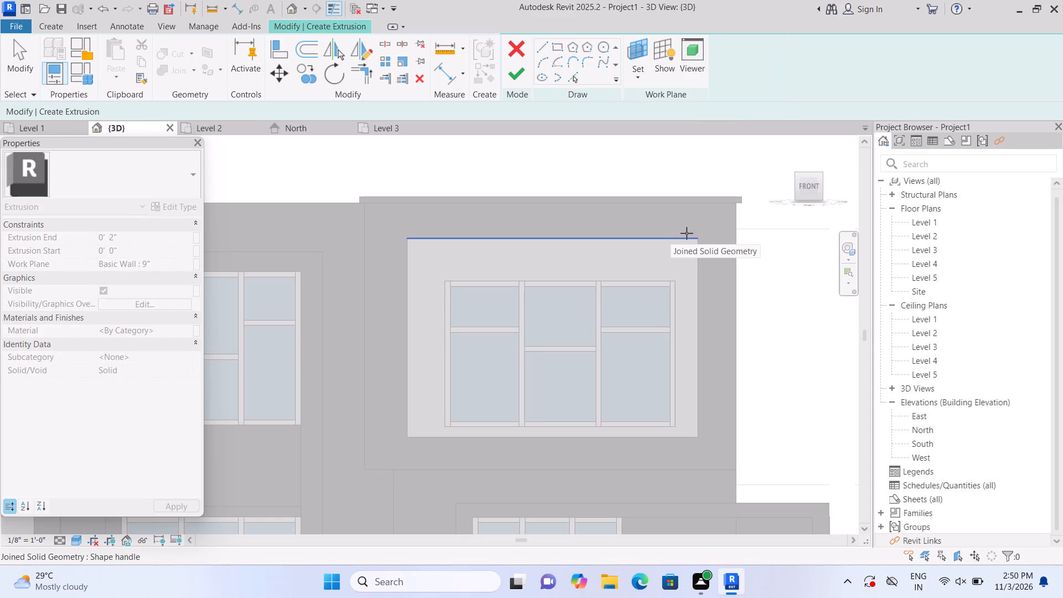
double_click(689, 230)
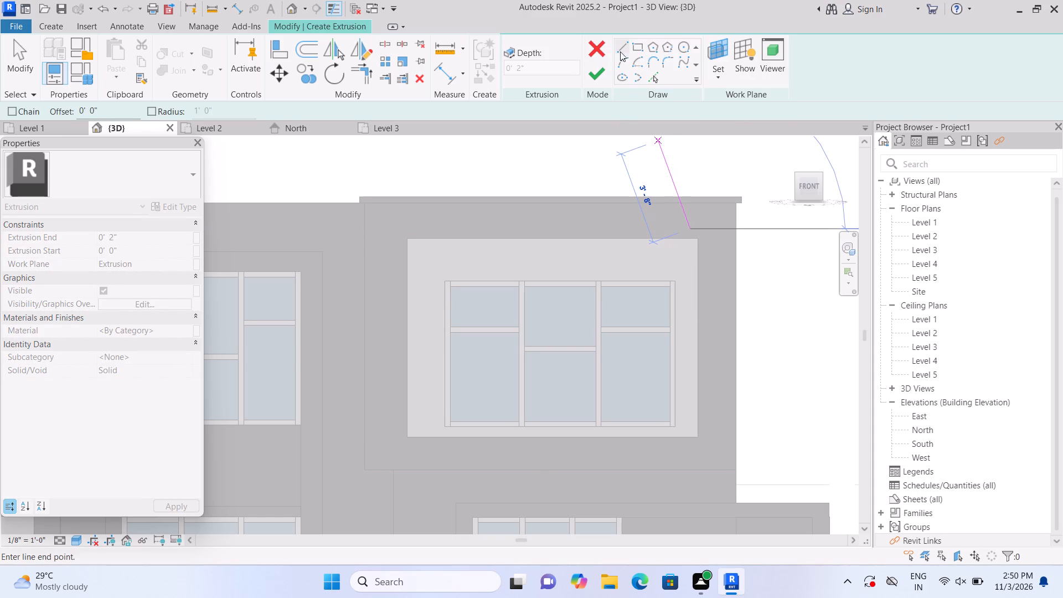
click(643, 45)
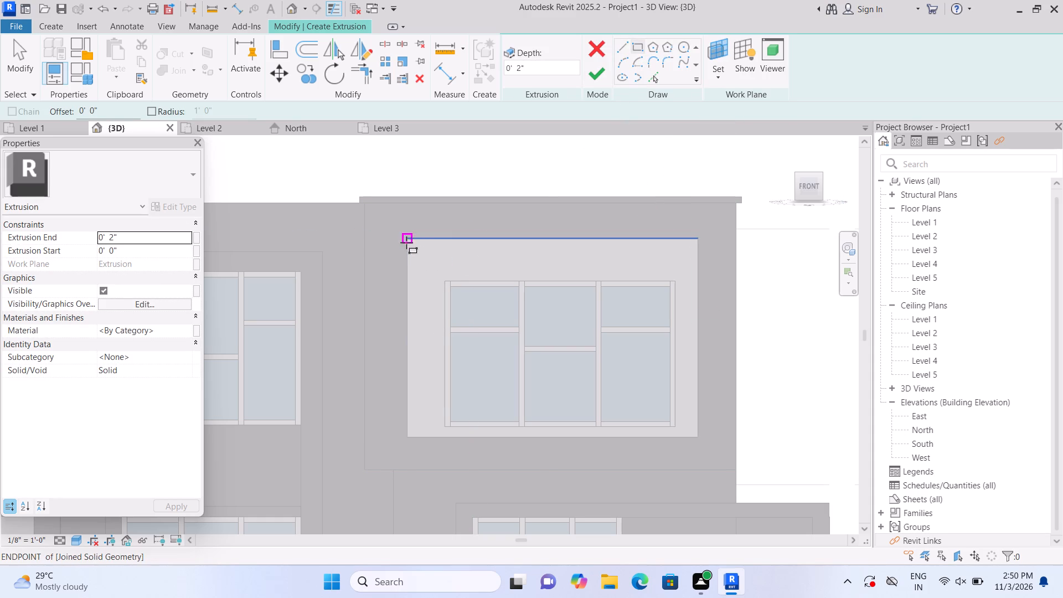
click(405, 240)
middle_drag(571, 269, 527, 243)
scroll(528, 243, up, 1)
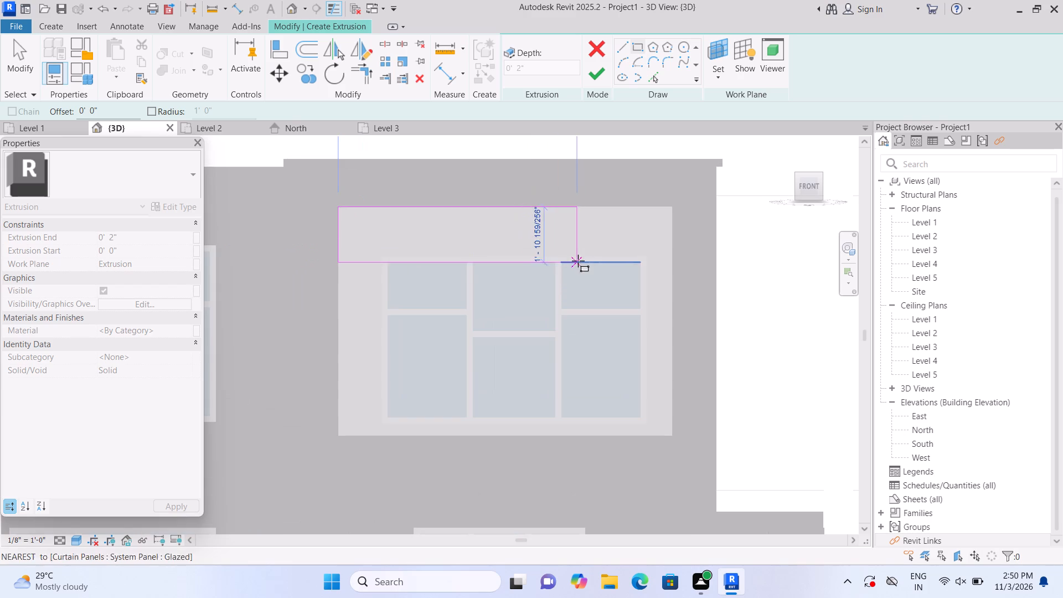
scroll(632, 259, up, 3)
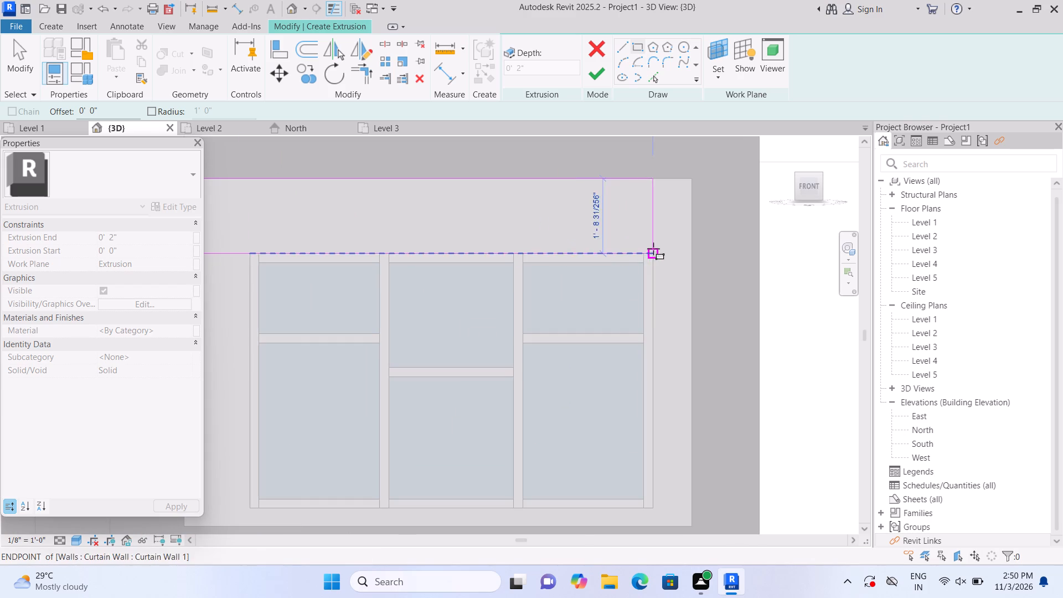
double_click(690, 251)
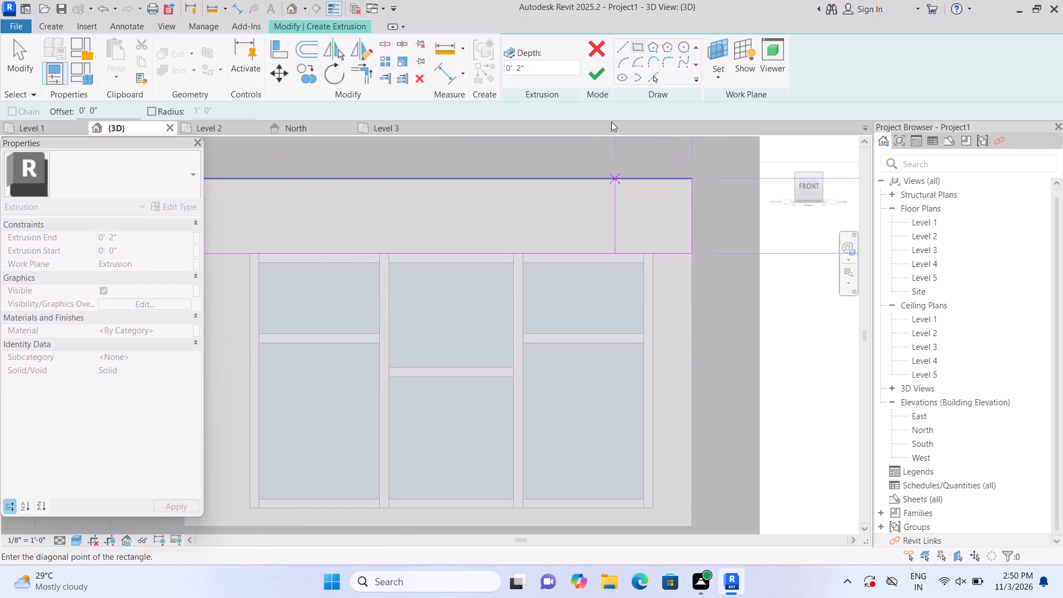
click(603, 74)
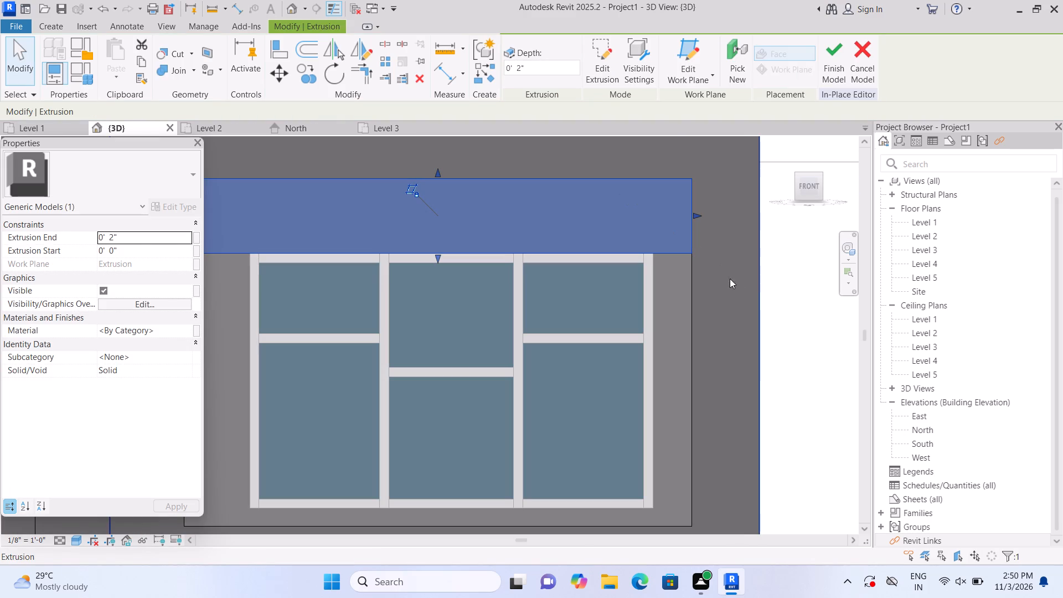
click(773, 285)
Extrude a 2" deep vertical panel between the upper window's left side and the recess edge, from the top panel's underside to the recess bottom.
middle_drag(779, 290, 866, 256)
middle_click(866, 256)
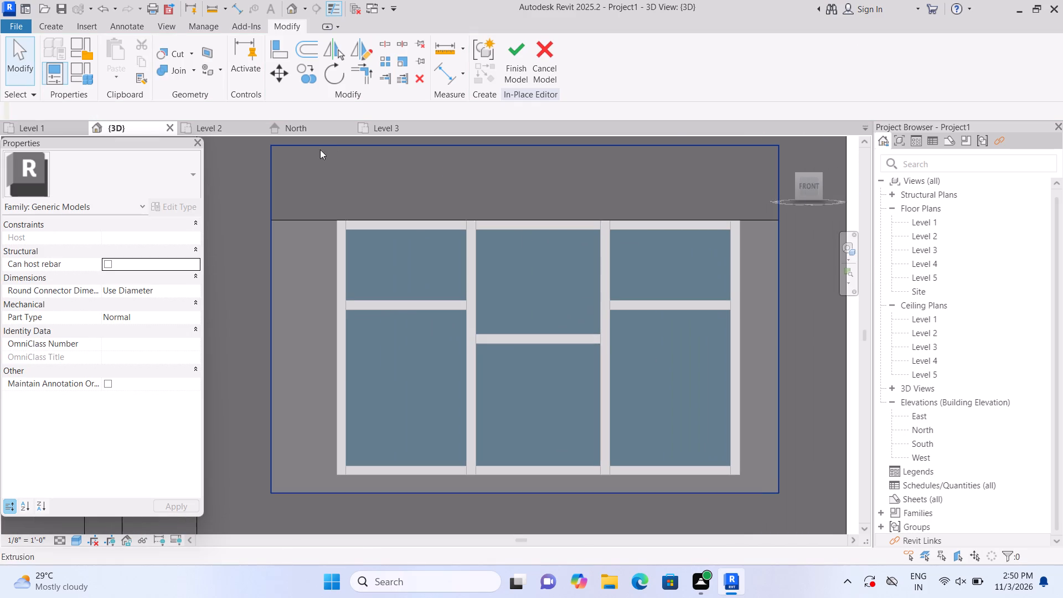
click(54, 29)
click(131, 58)
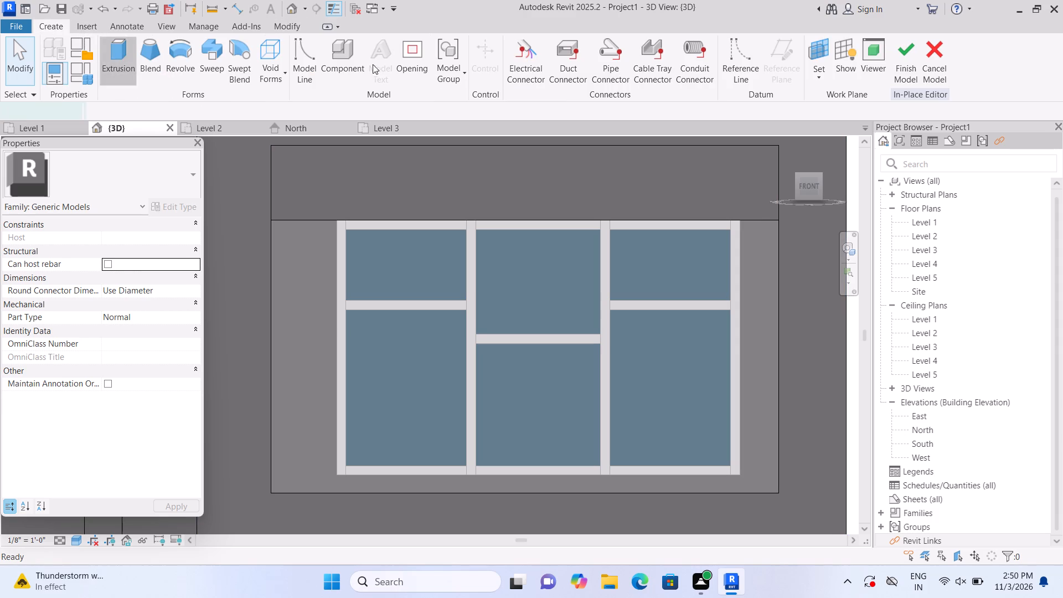
double_click(712, 84)
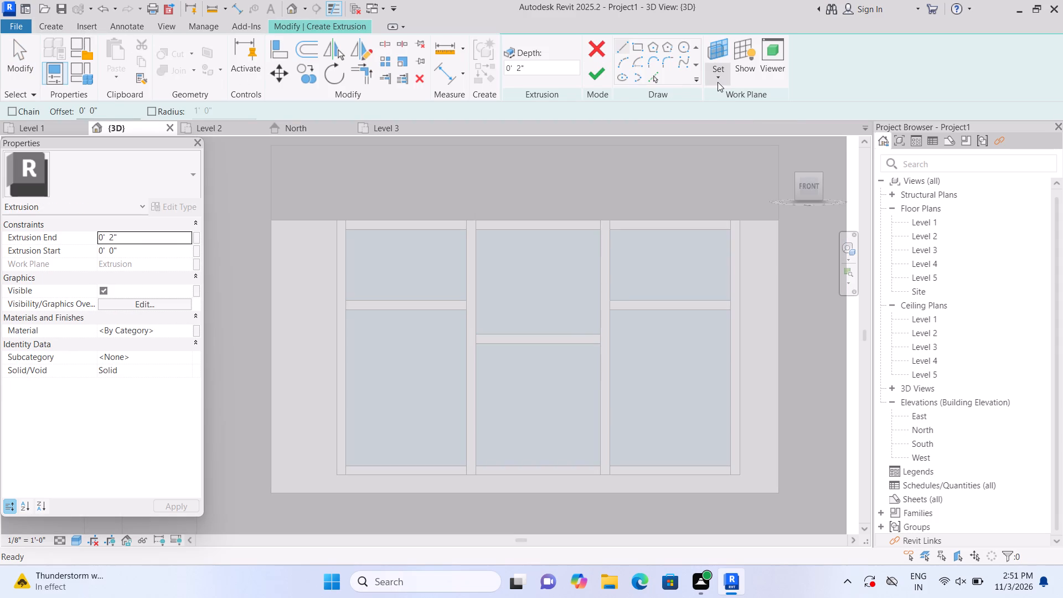
click(718, 80)
click(737, 123)
middle_drag(551, 180, 565, 163)
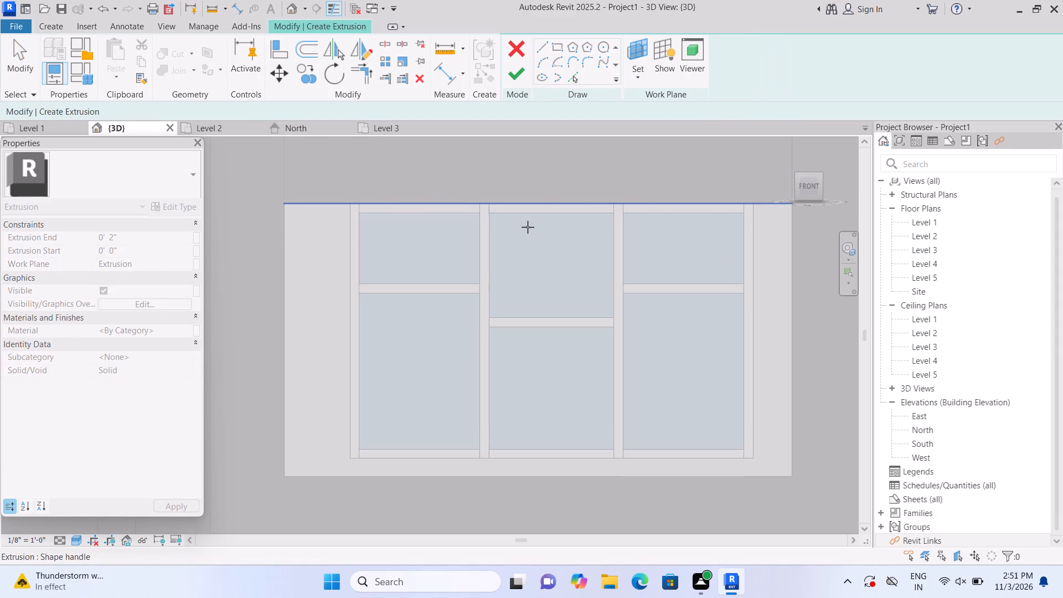
scroll(472, 286, down, 2)
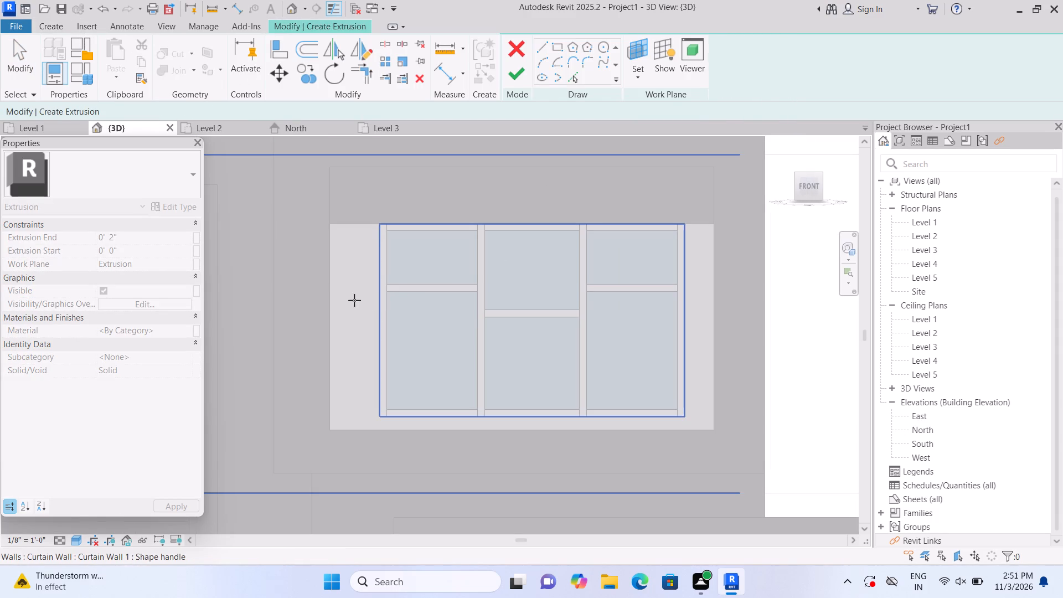
click(319, 304)
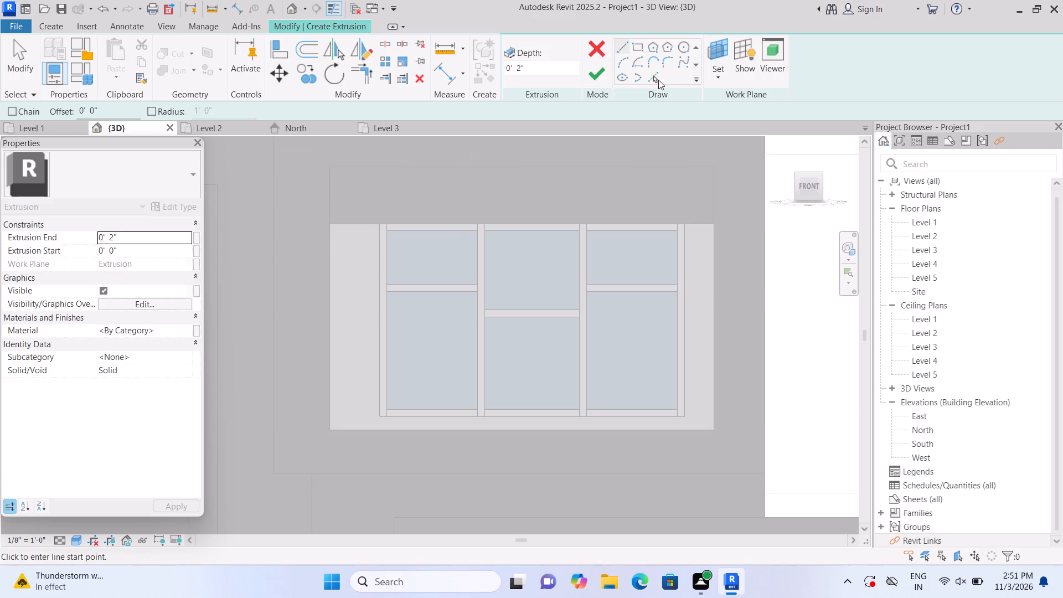
click(641, 47)
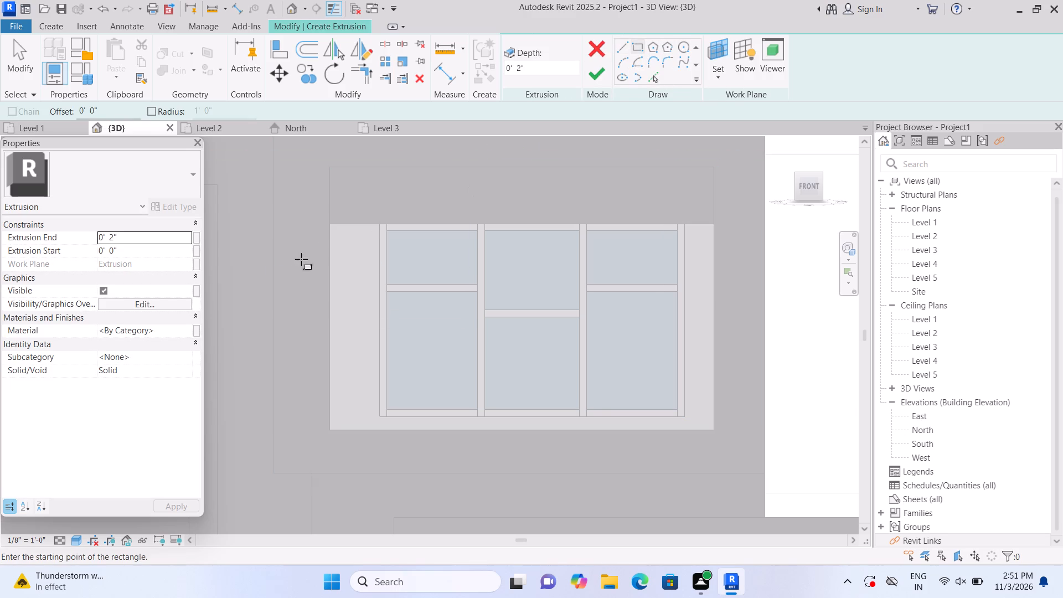
click(336, 225)
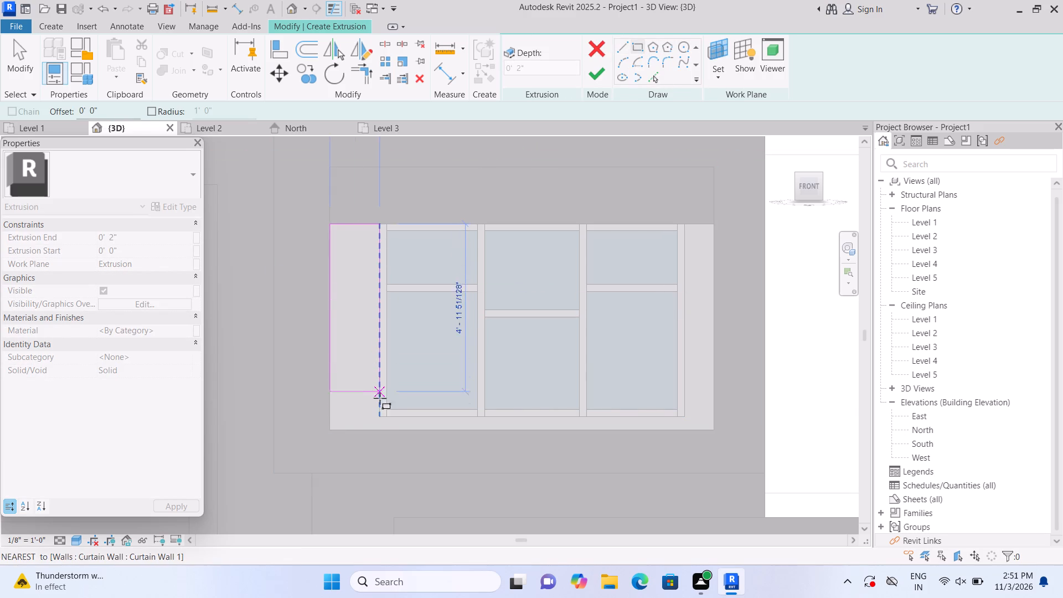
double_click(380, 429)
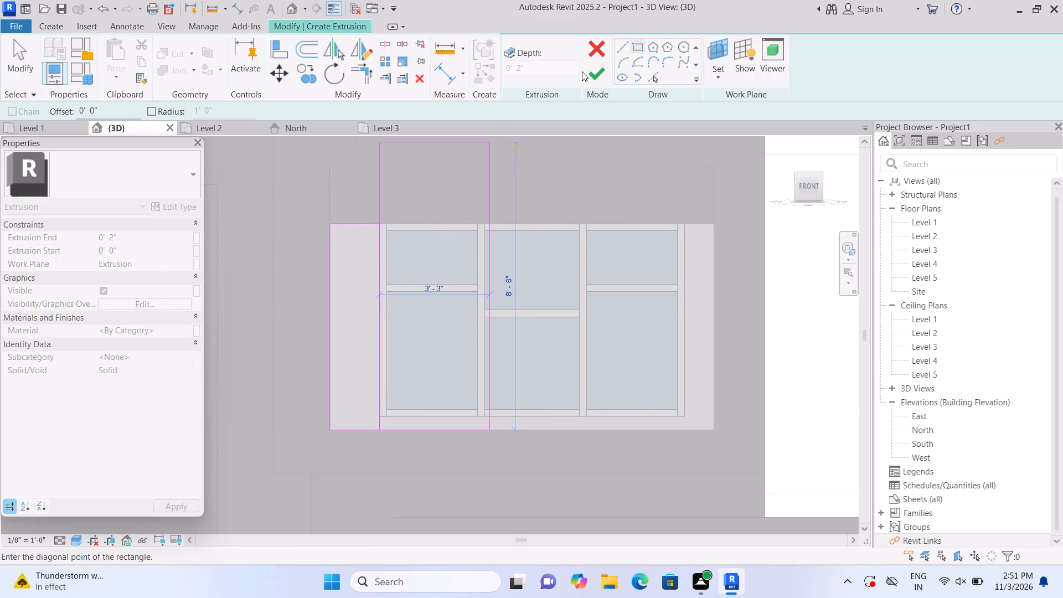
double_click(600, 70)
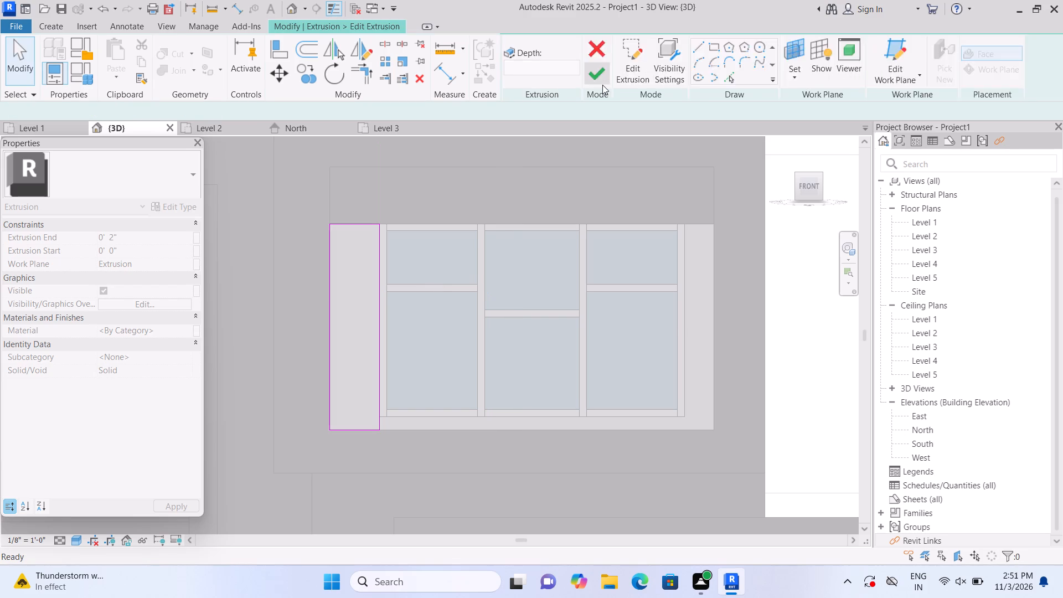
double_click(515, 76)
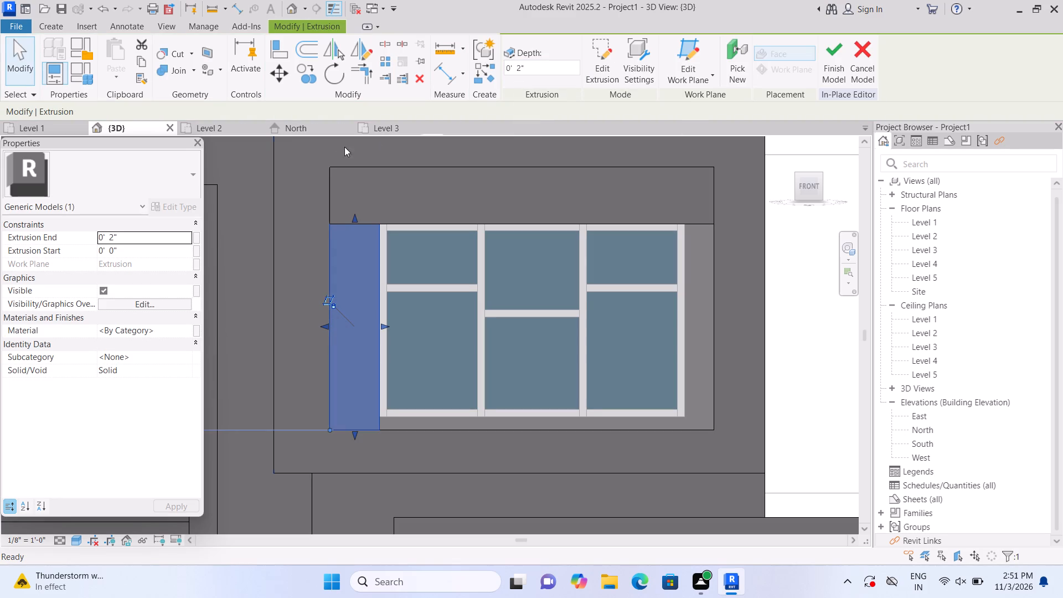
click(794, 310)
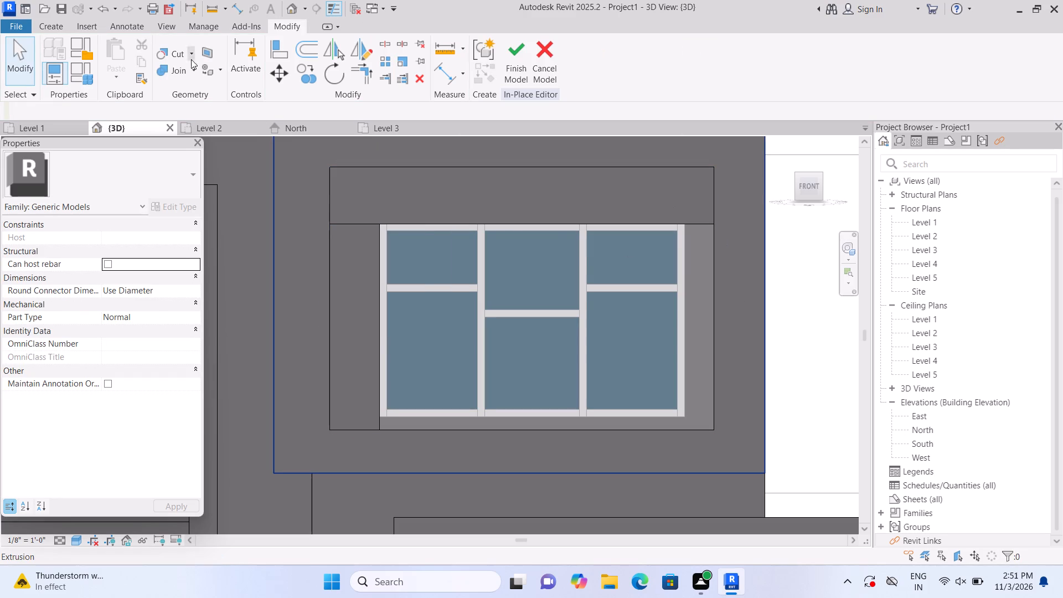
Join the panel above the upper-storey window with the vertical panel along the window's left side.
double_click(192, 66)
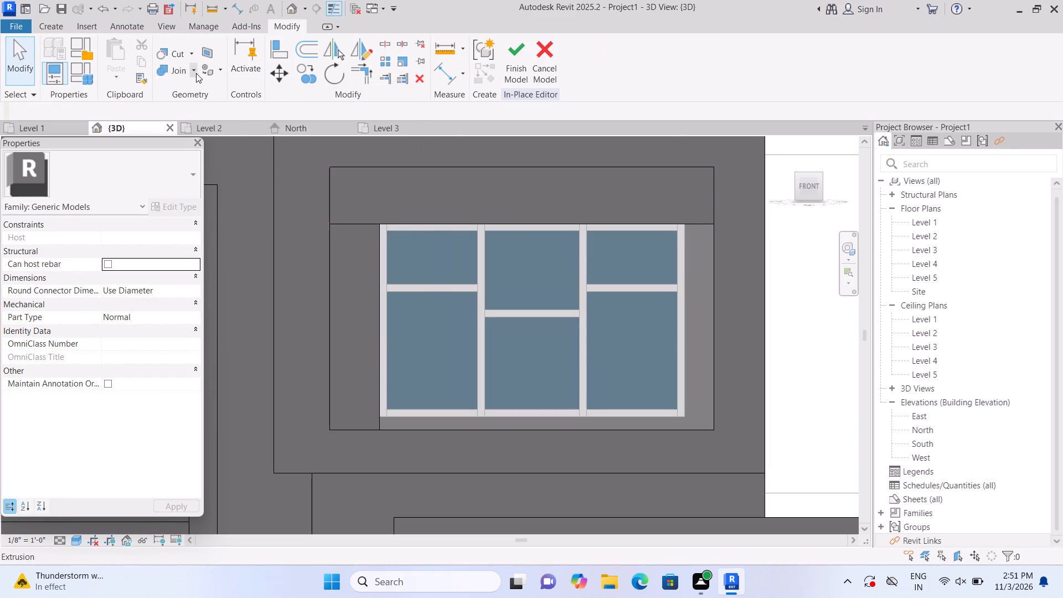
click(190, 69)
double_click(203, 92)
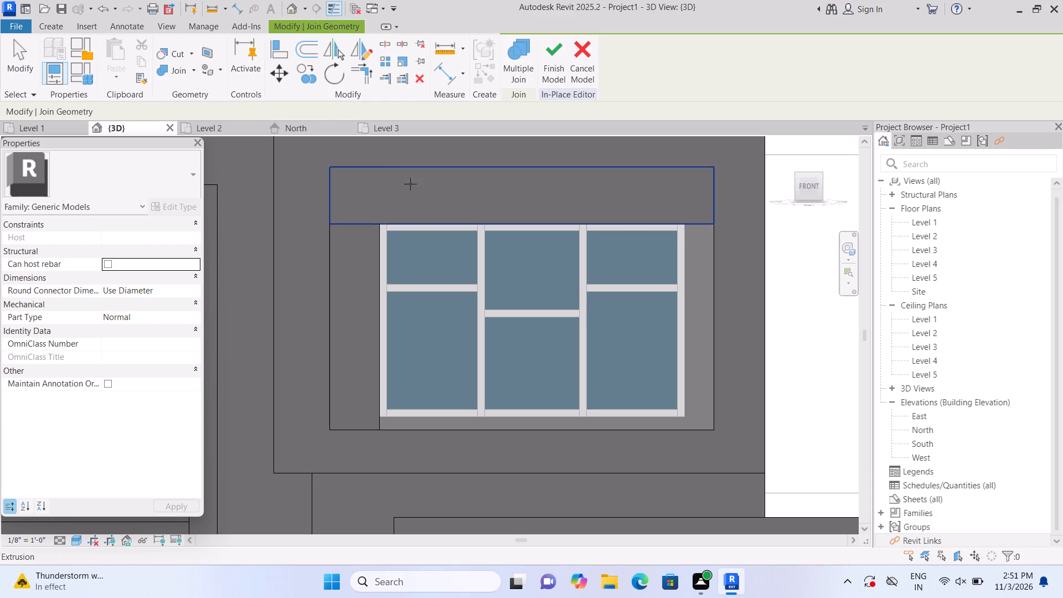
double_click(410, 184)
double_click(378, 236)
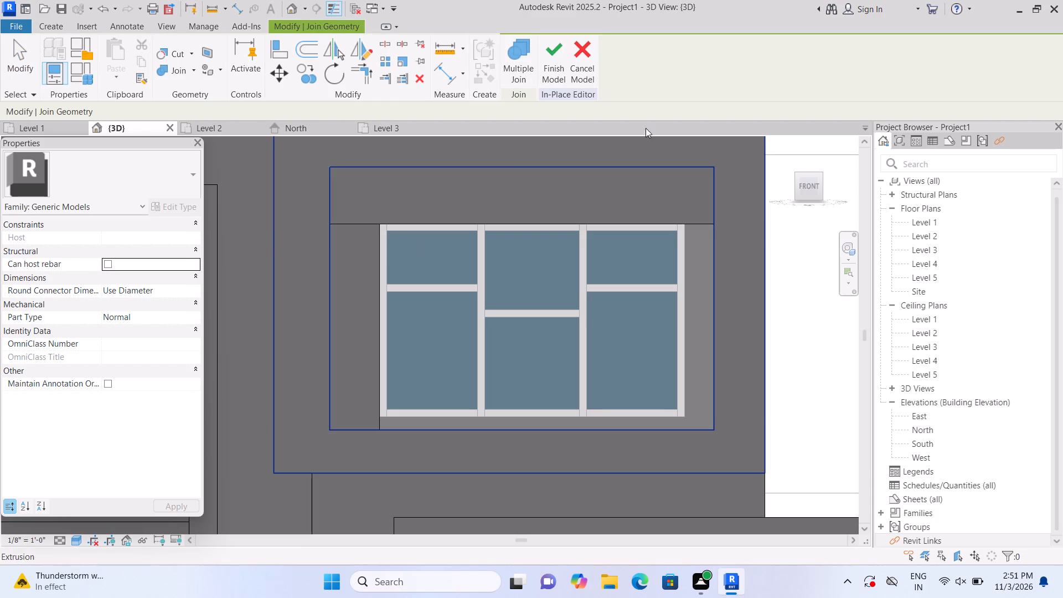
click(528, 200)
click(332, 251)
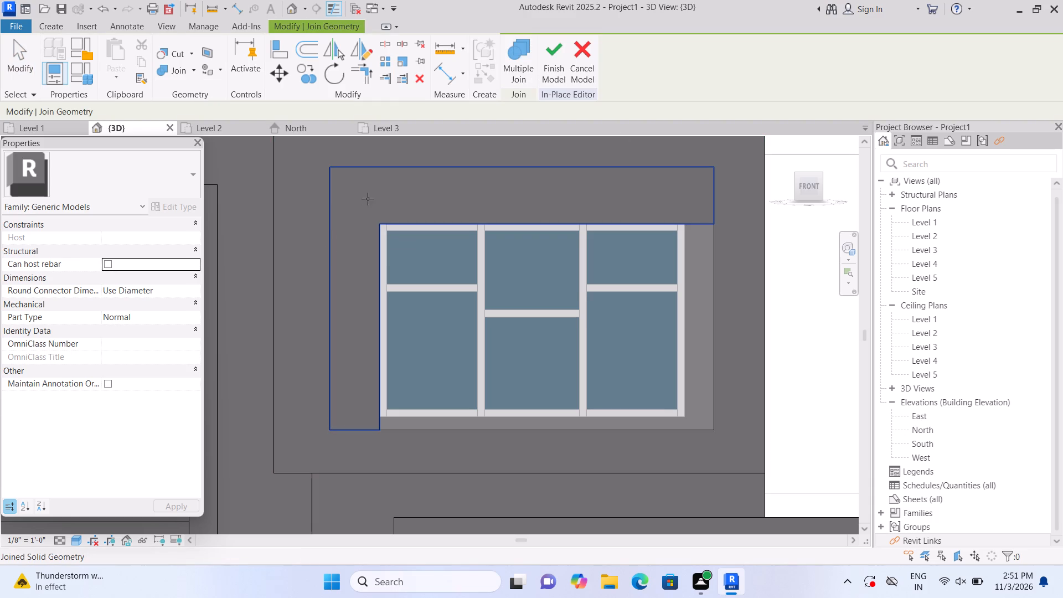
Extrude a 2" deep vertical panel about 6'-1" high between the upper window's right side and the recess edge, from the top panel's underside to the recess bottom.
double_click(58, 25)
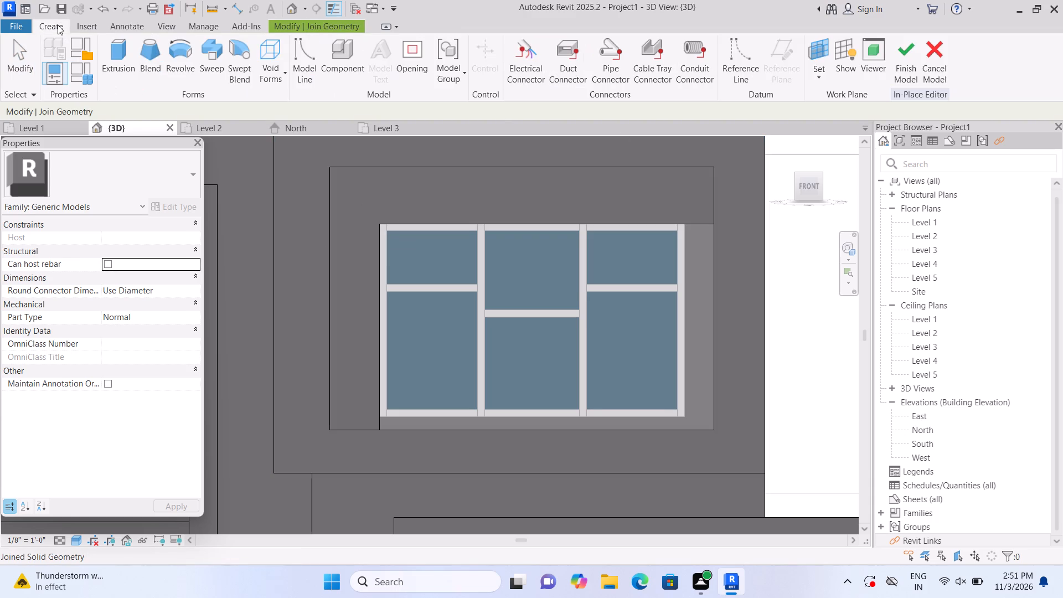
double_click(133, 59)
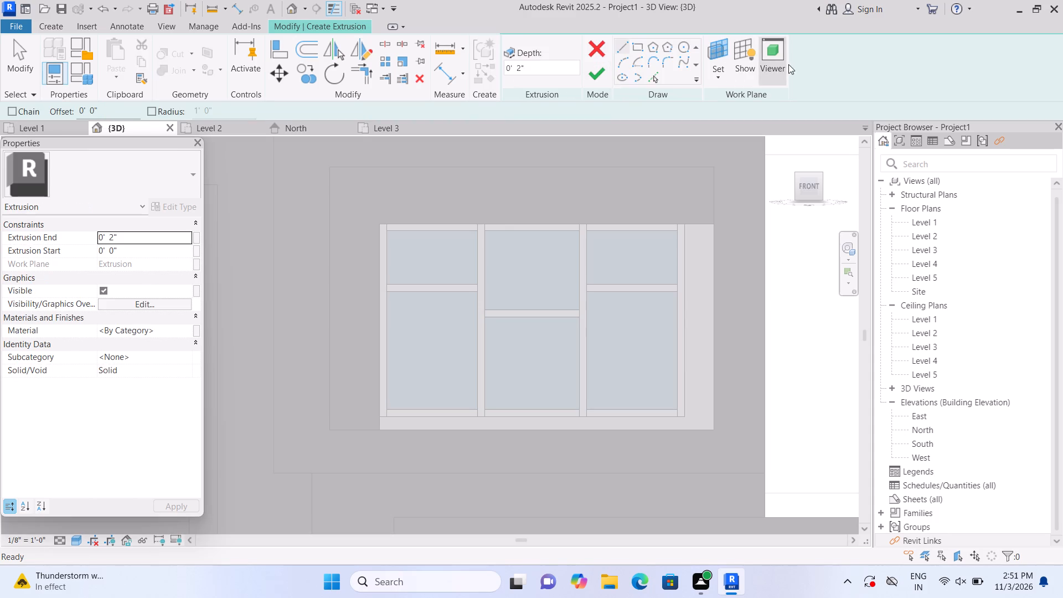
click(715, 81)
click(727, 129)
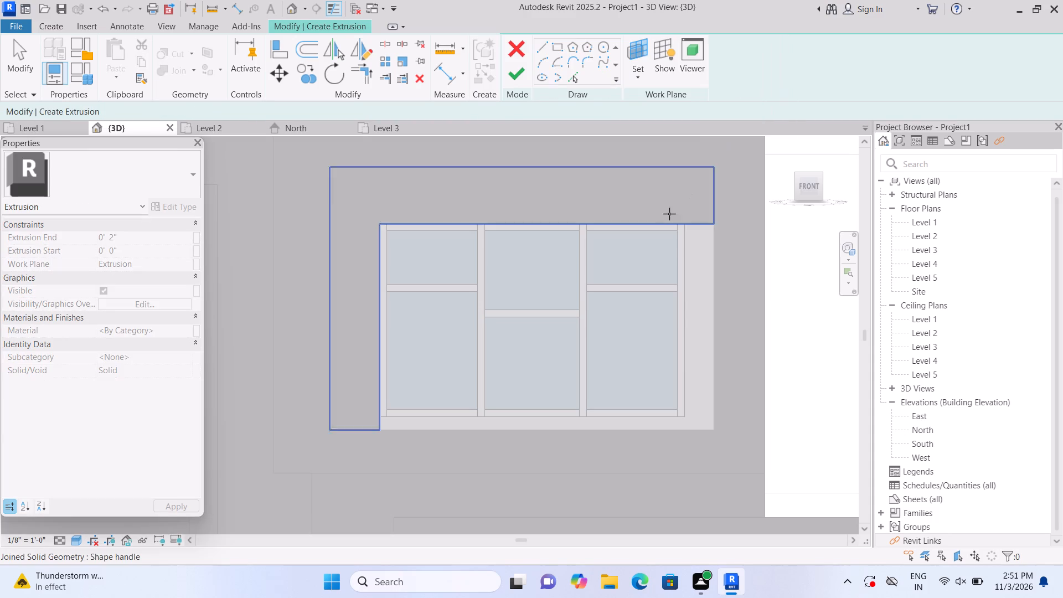
scroll(654, 238, down, 2)
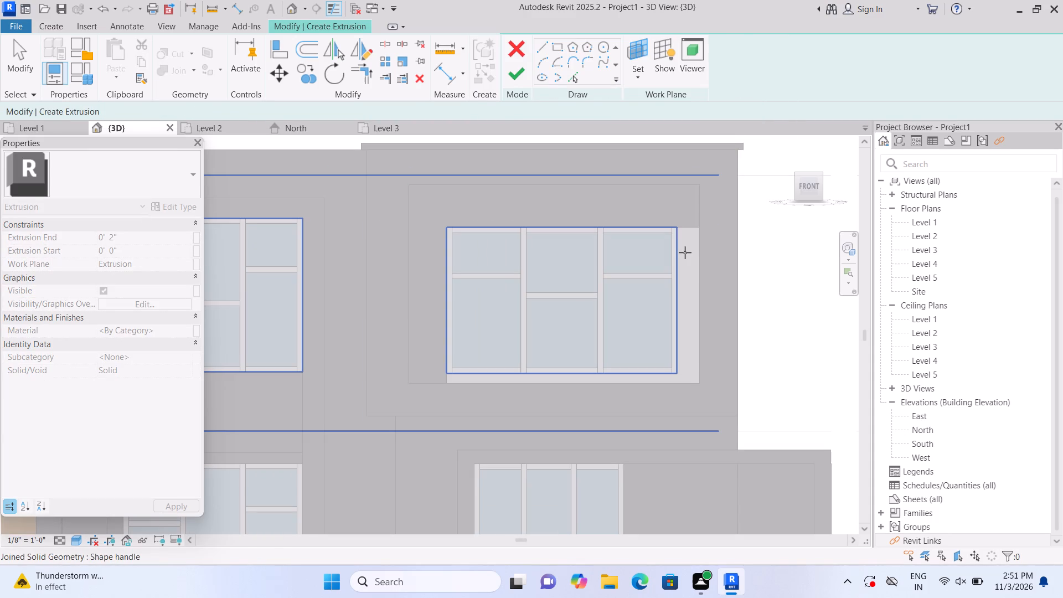
double_click(699, 250)
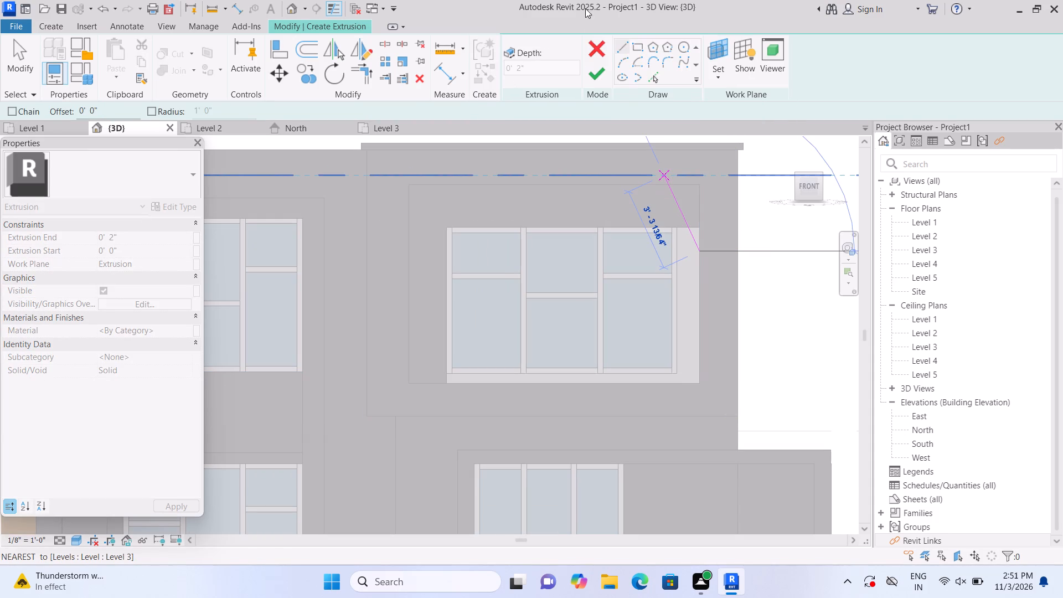
click(638, 48)
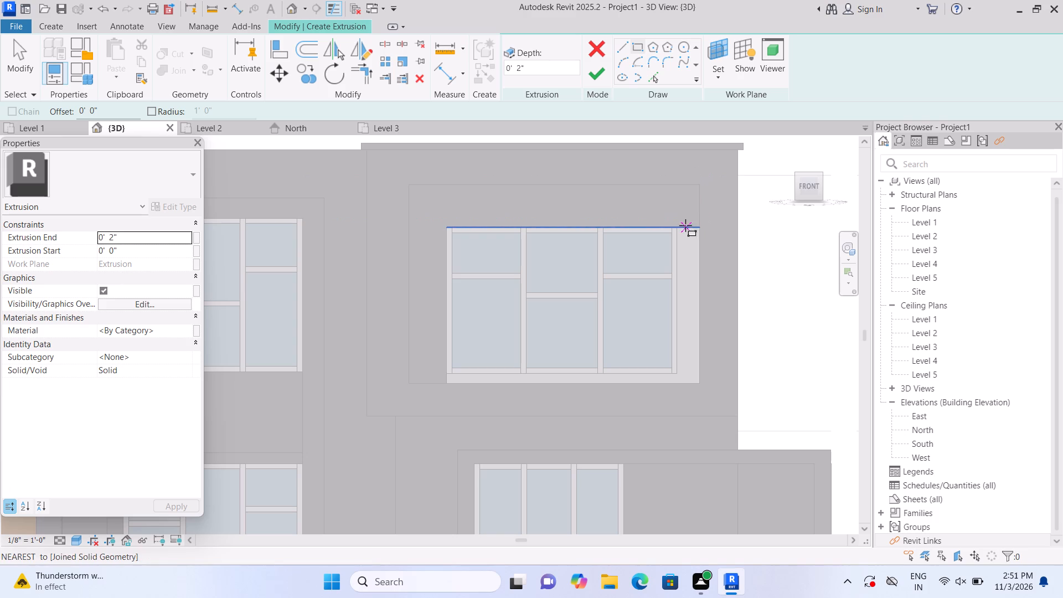
click(678, 223)
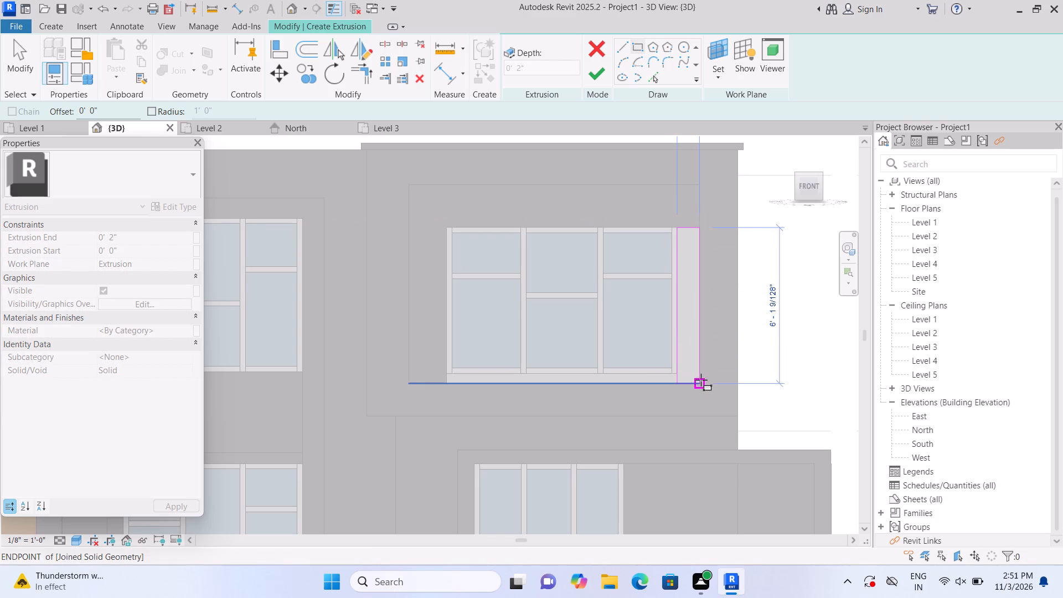
double_click(701, 384)
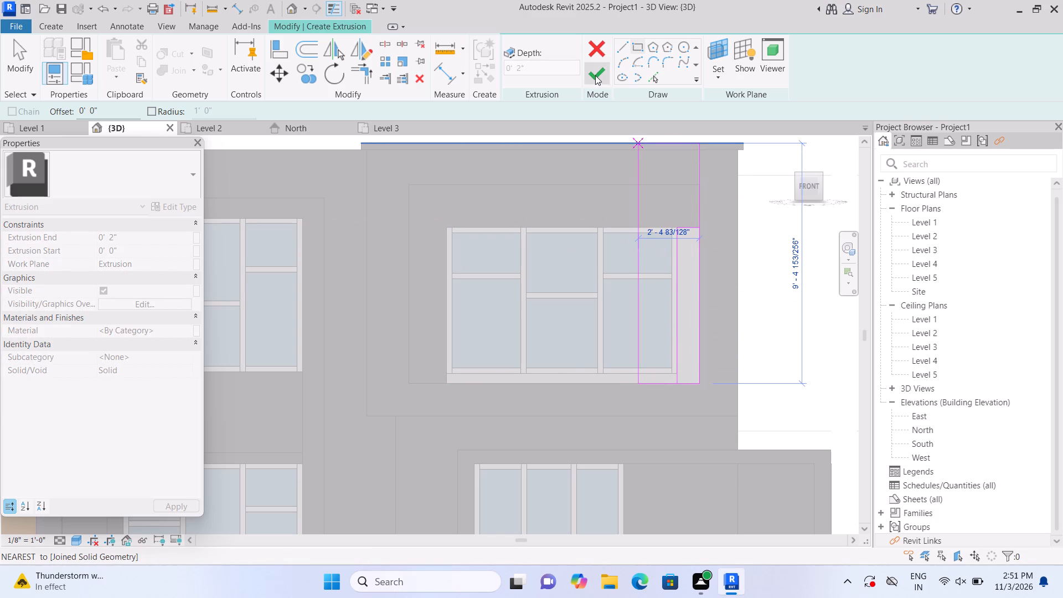
click(595, 75)
double_click(803, 311)
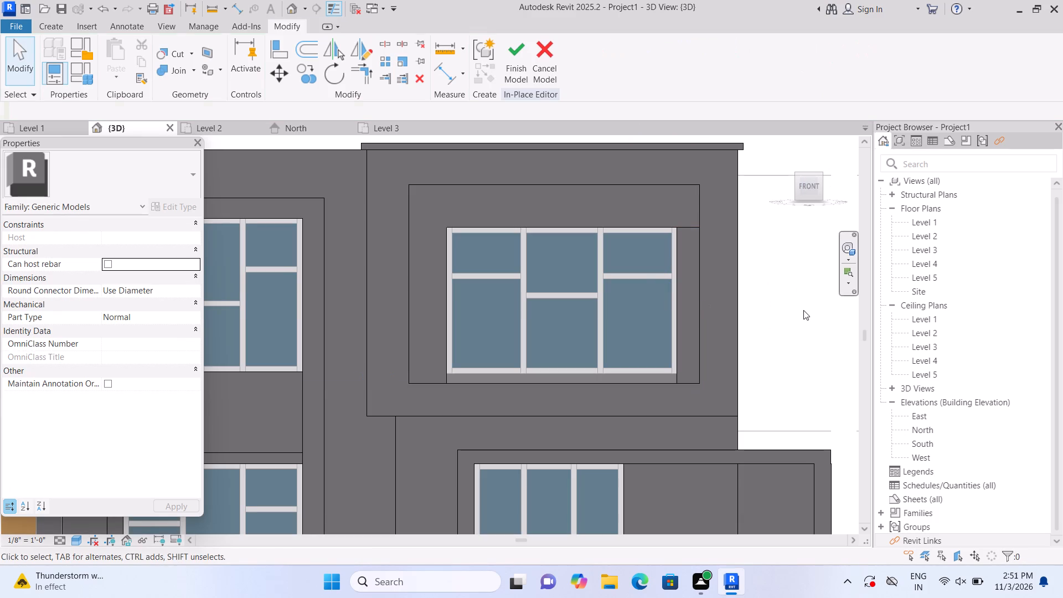
Join the vertical panel along the upper-storey window's right side with the joined panel above the window.
double_click(194, 73)
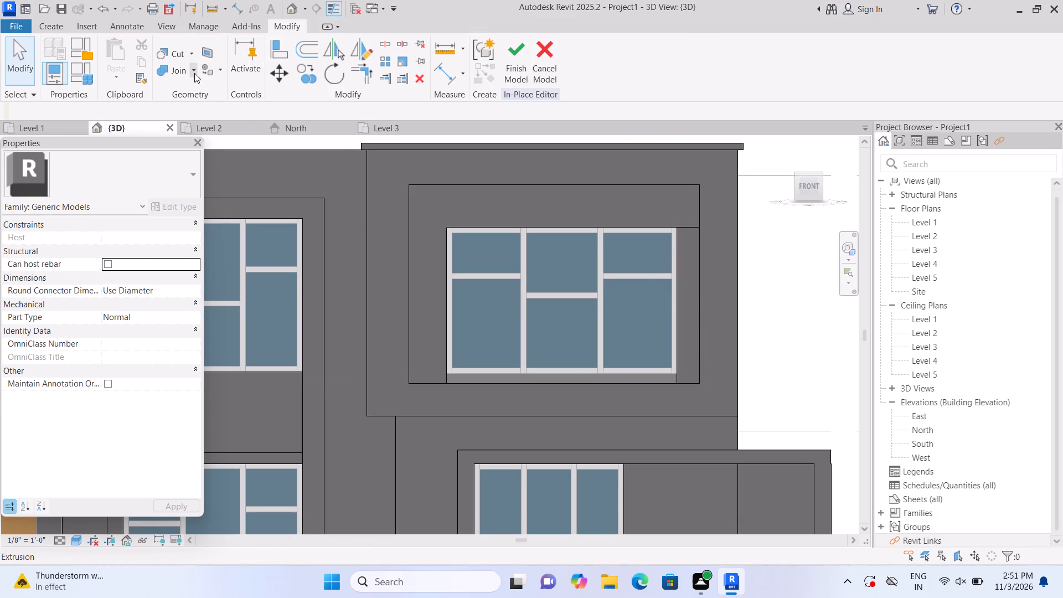
double_click(190, 68)
double_click(192, 69)
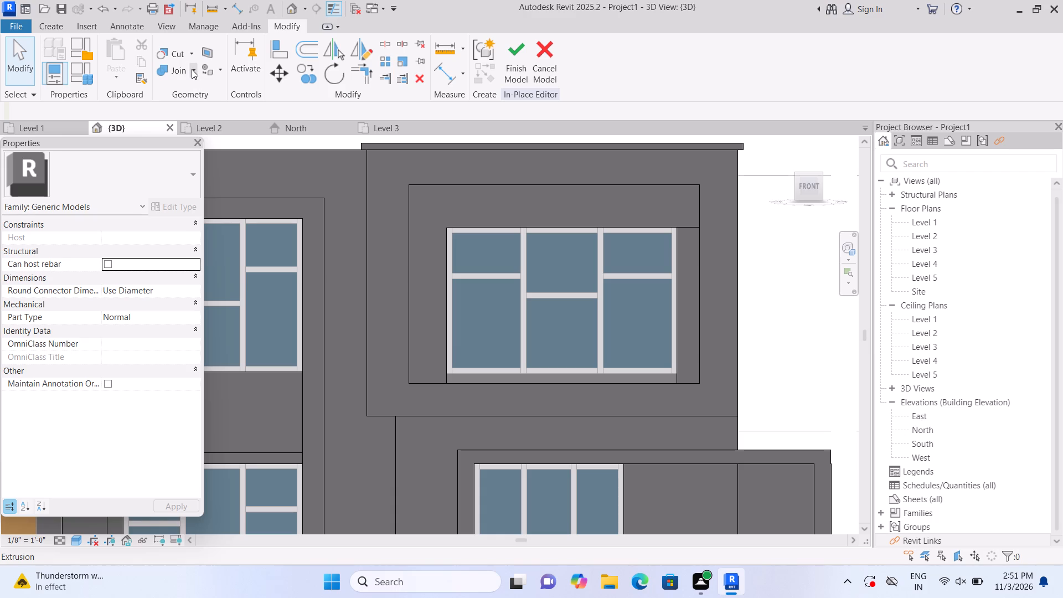
double_click(194, 68)
click(194, 68)
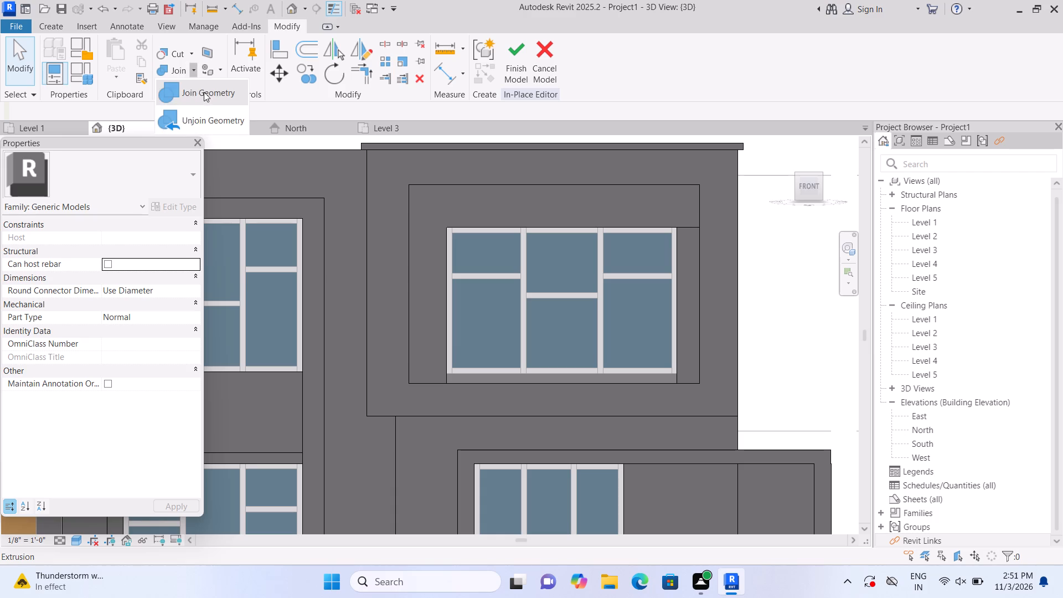
double_click(204, 92)
click(694, 315)
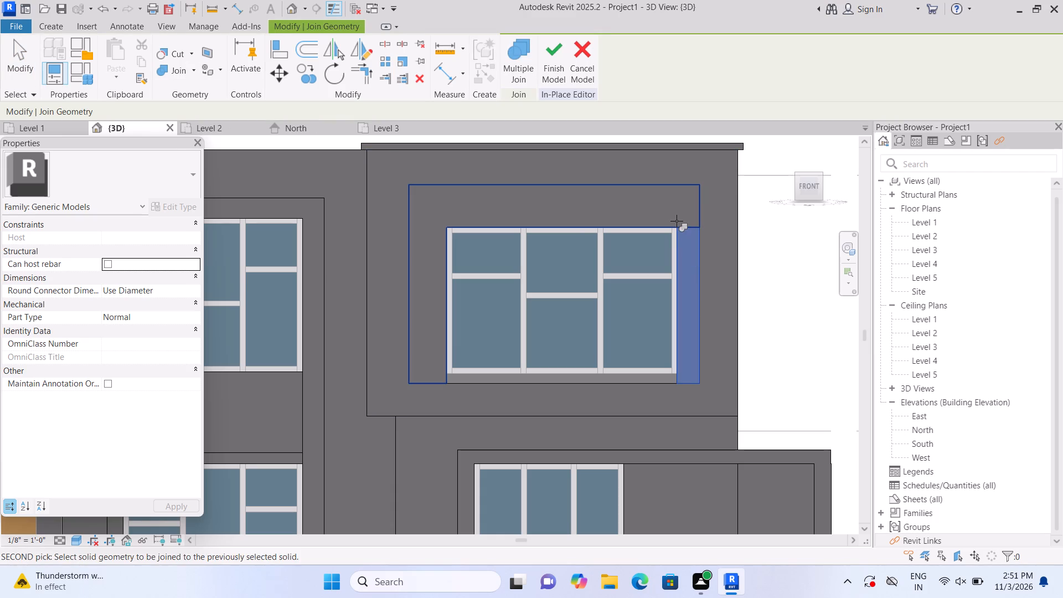
double_click(677, 221)
click(780, 321)
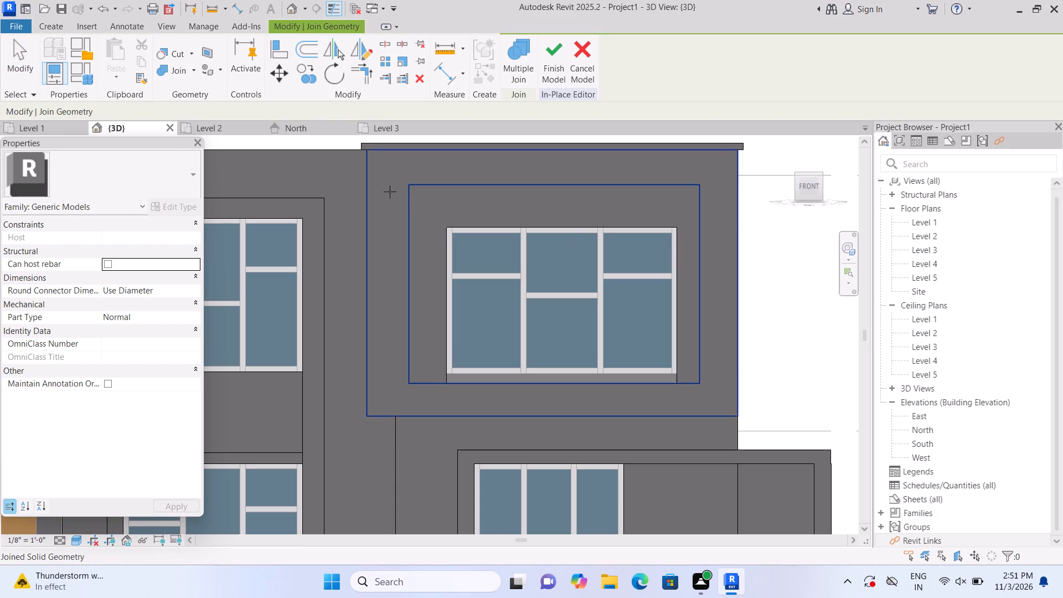
Extrude a 2" deep strip 9'-0" wide and about 5" high directly below the upper-storey window, down to the recess bottom.
click(54, 28)
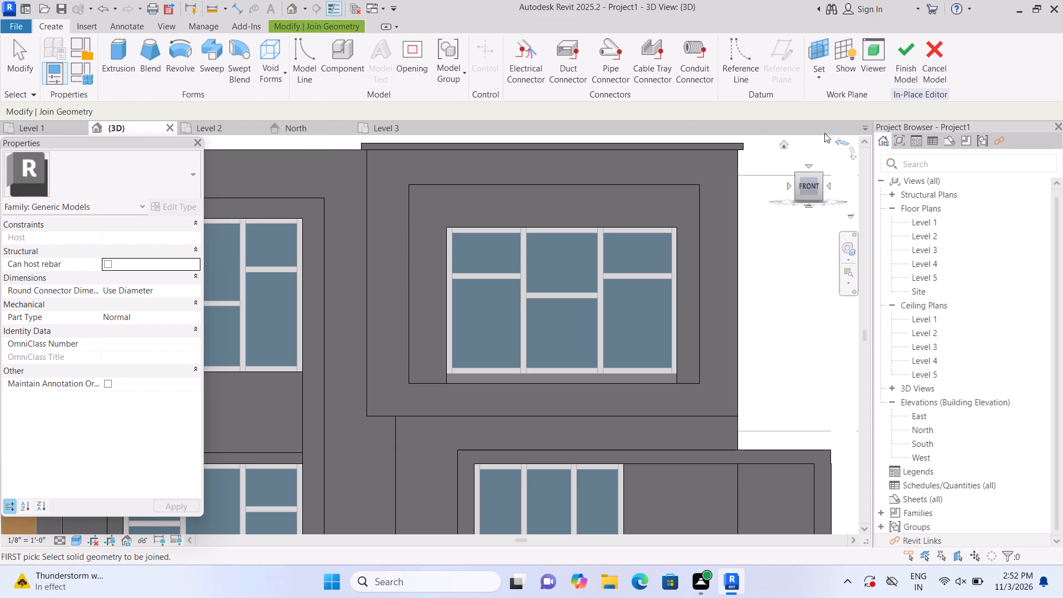
double_click(127, 63)
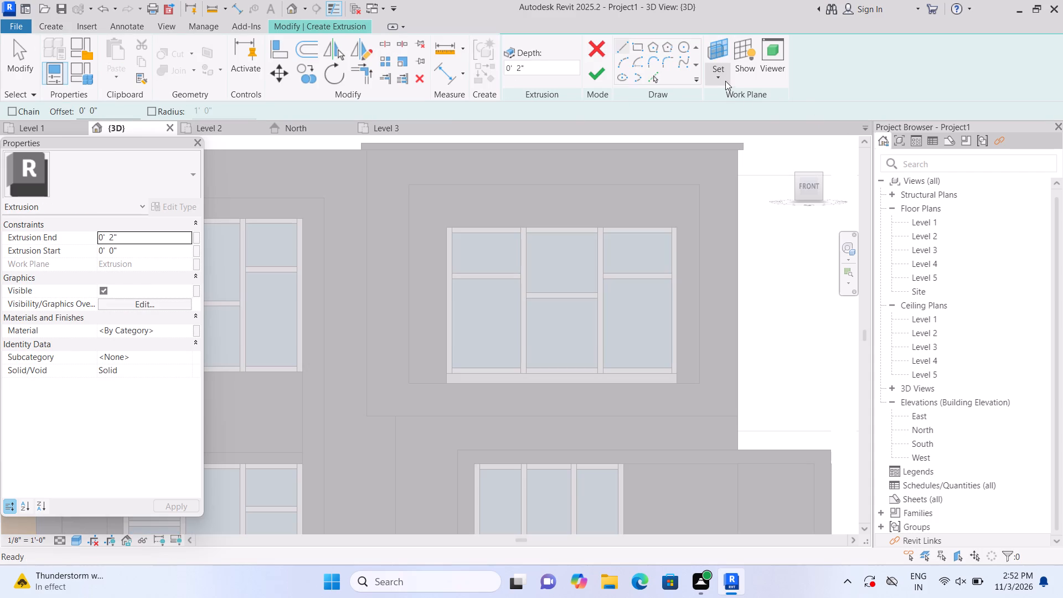
double_click(725, 79)
double_click(718, 78)
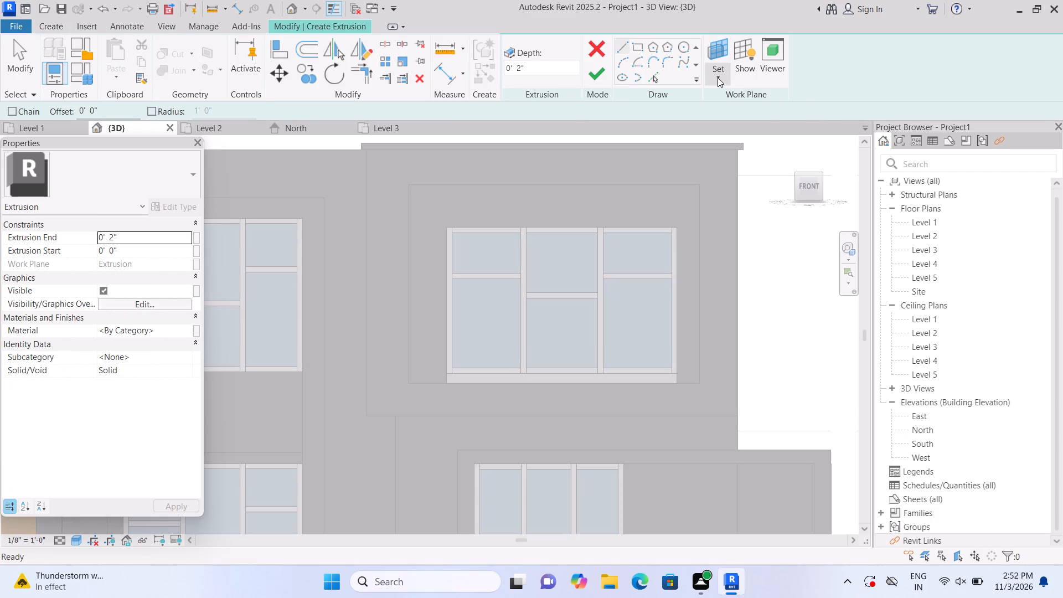
click(718, 78)
click(735, 132)
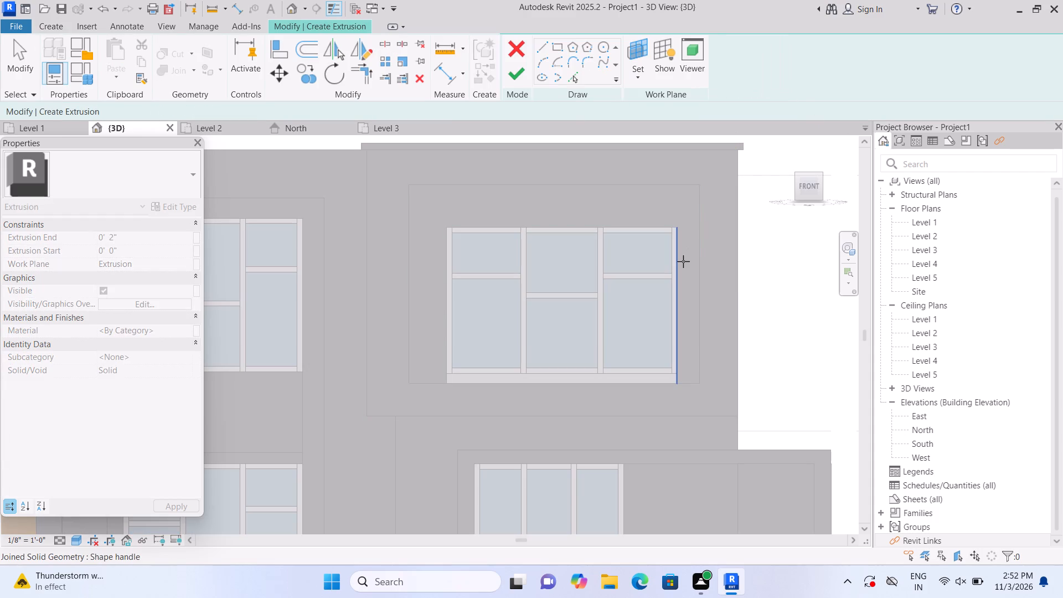
double_click(713, 281)
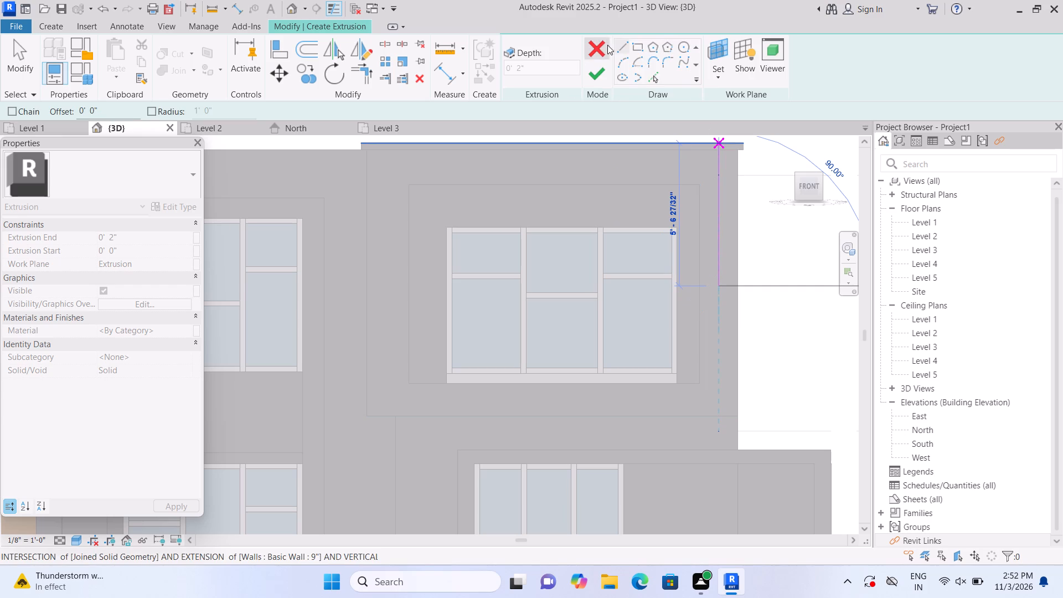
click(642, 50)
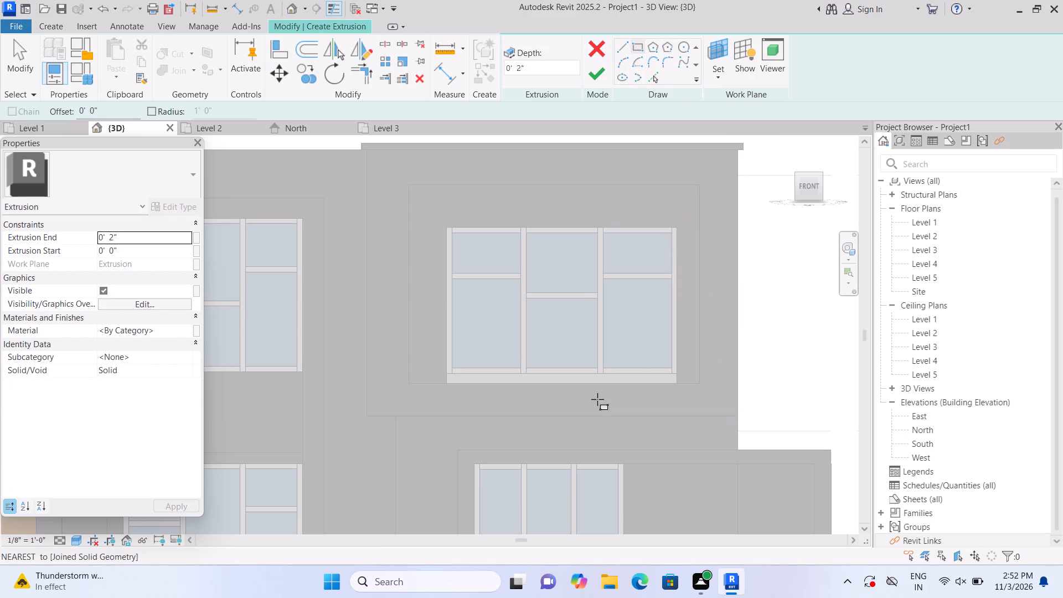
scroll(592, 398, up, 1)
scroll(539, 393, up, 3)
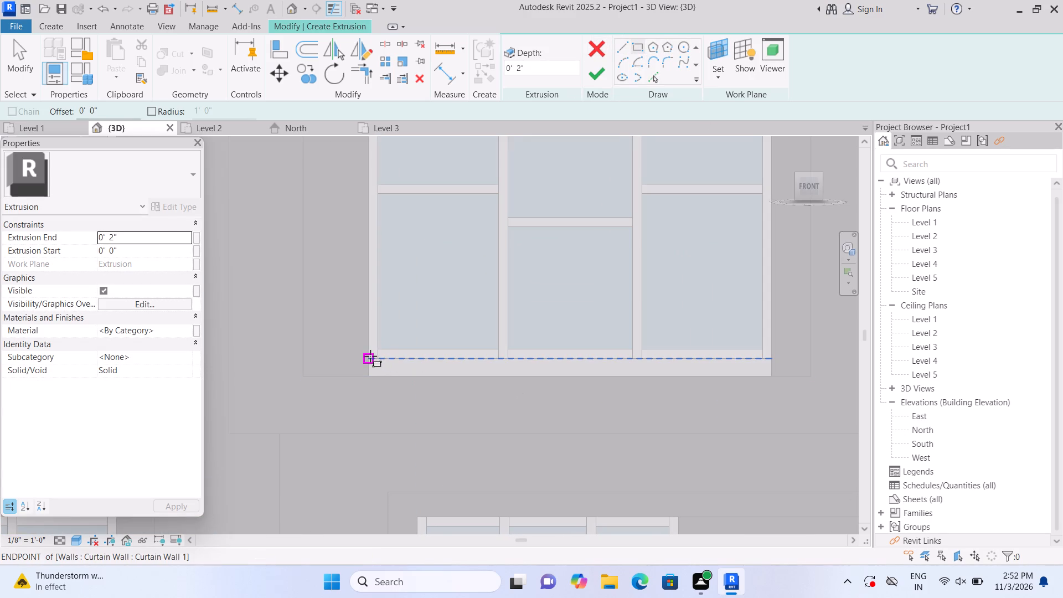
click(370, 356)
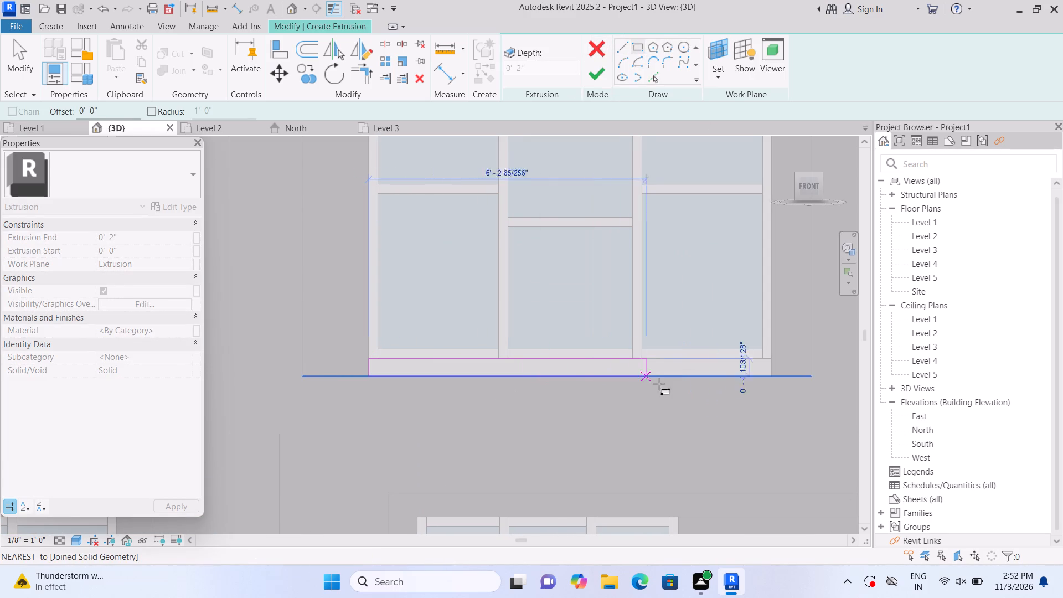
click(776, 374)
click(591, 75)
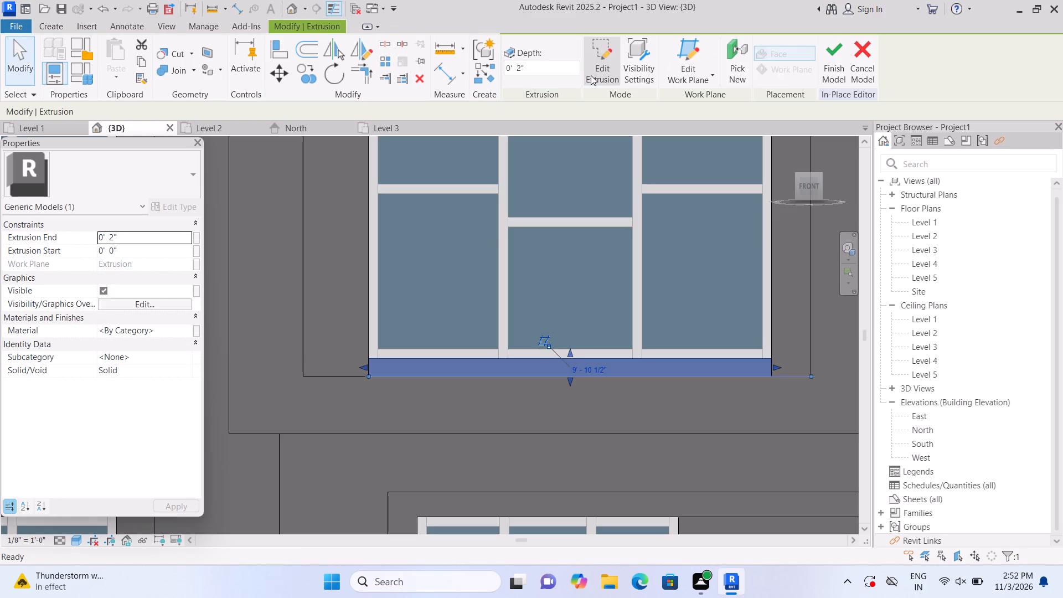
key(Escape)
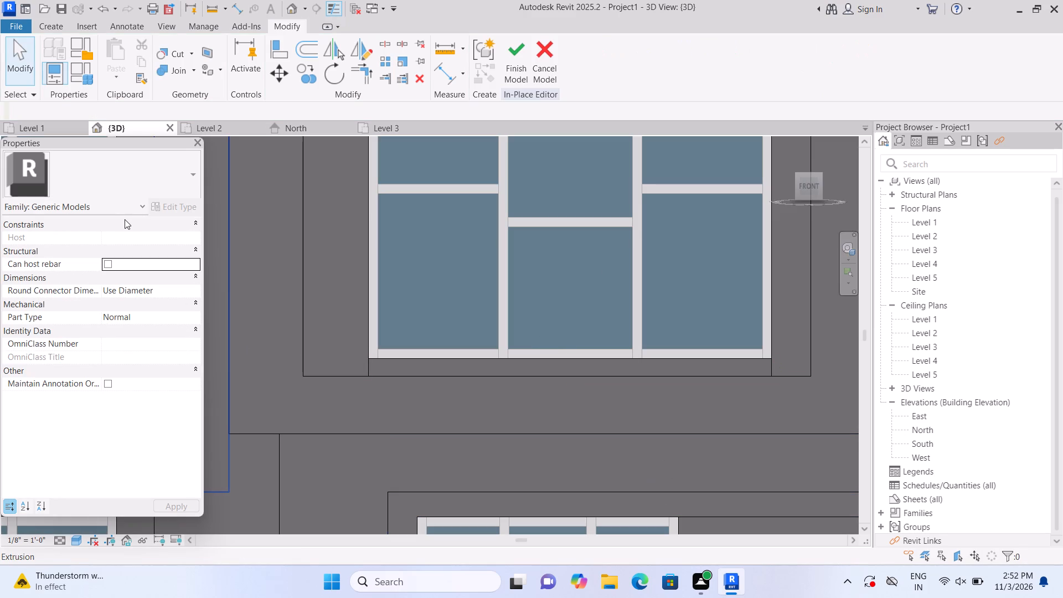
Join the surrounding upper-storey window panels with the strip directly below the window.
click(190, 70)
double_click(193, 88)
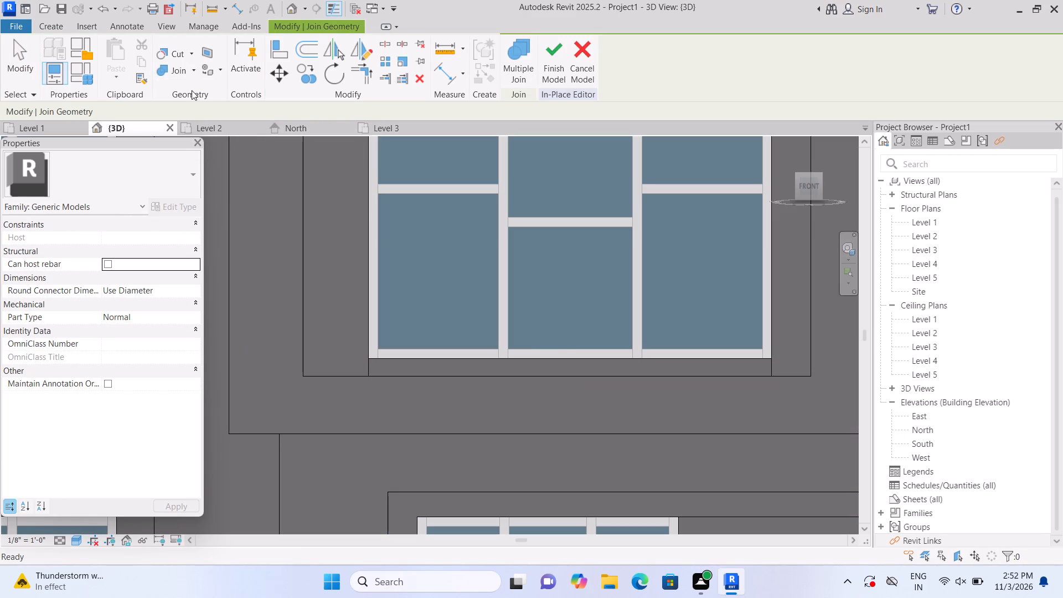
middle_drag(203, 152, 157, 152)
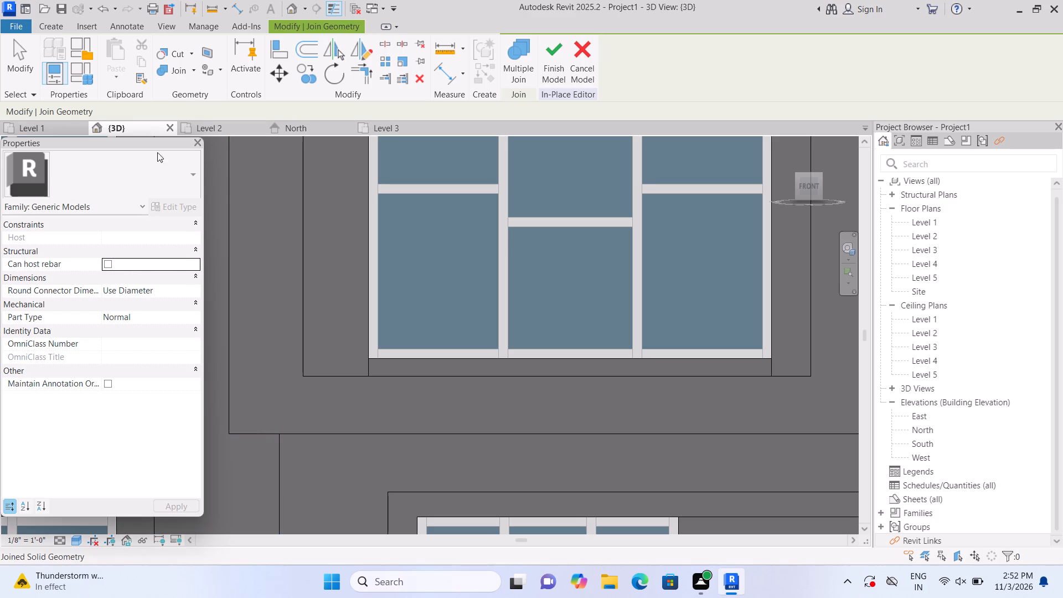
middle_drag(157, 152, 90, 154)
click(194, 71)
double_click(206, 91)
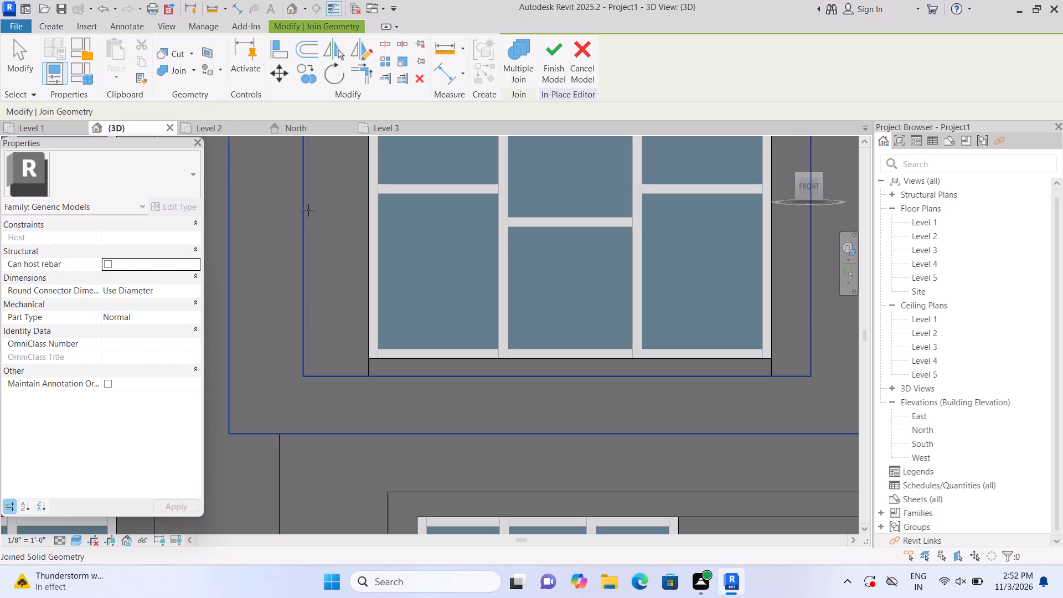
click(330, 241)
click(404, 365)
scroll(801, 344, down, 3)
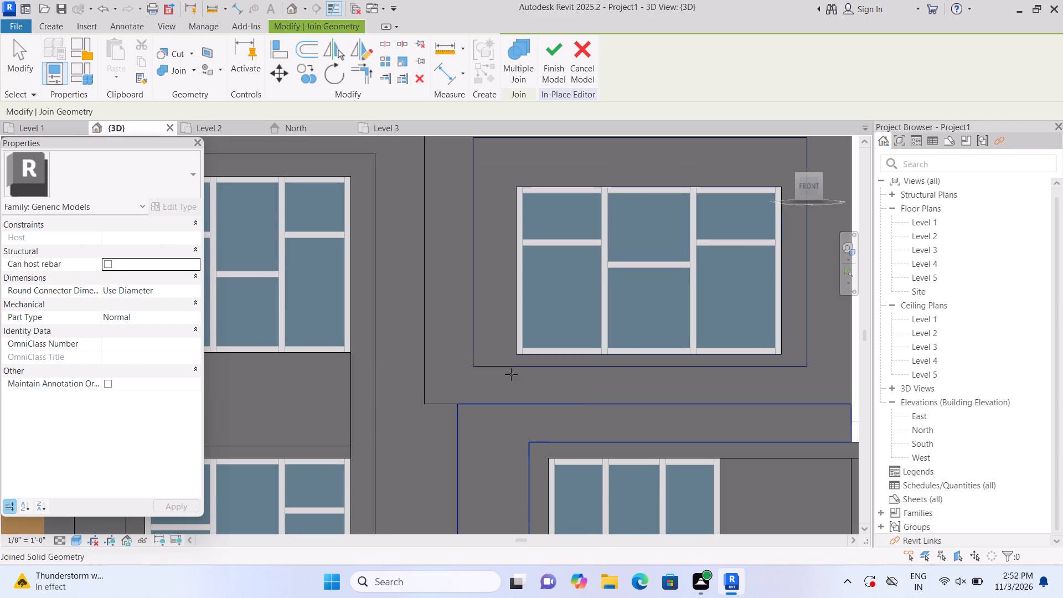
scroll(493, 359, down, 5)
middle_drag(443, 410, 459, 374)
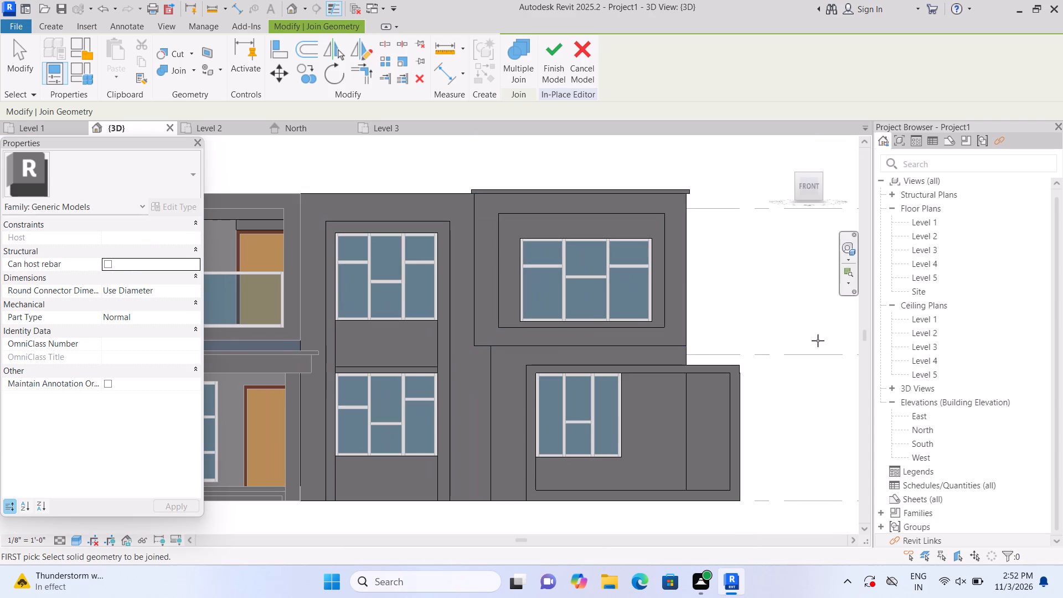